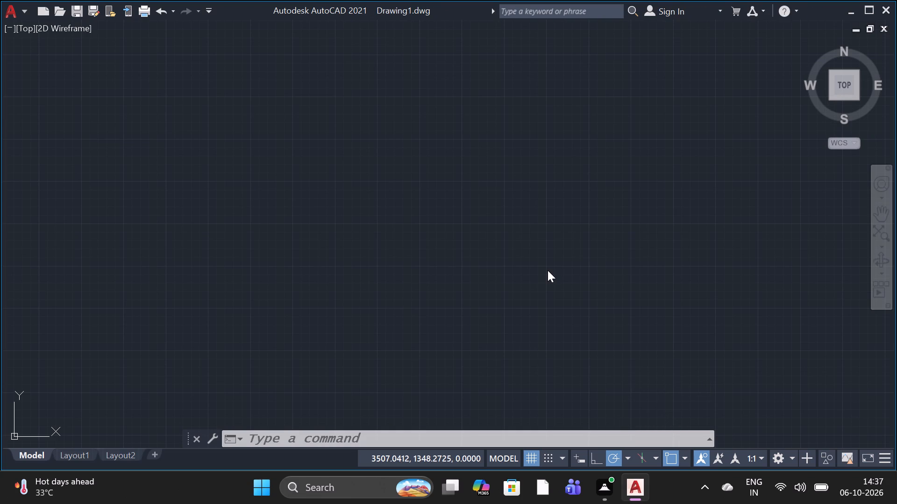
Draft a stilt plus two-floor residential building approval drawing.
Turn on log file recording for the drawing session with LOGFILEON.
{"action": "type", "text": "lo"}
{"action": "key", "text": "g"}
{"action": "left_click", "coordinate": [263, 435]}
{"action": "type", "text": "log"}
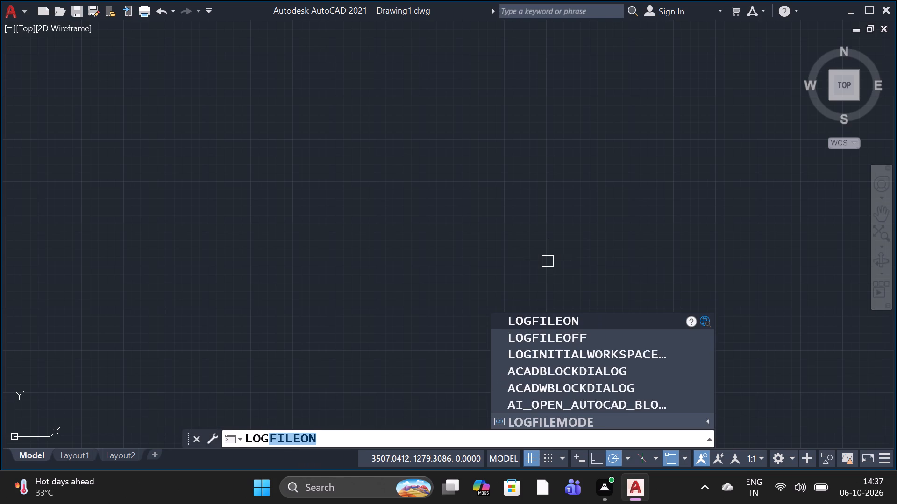
{"action": "left_click", "coordinate": [539, 322]}
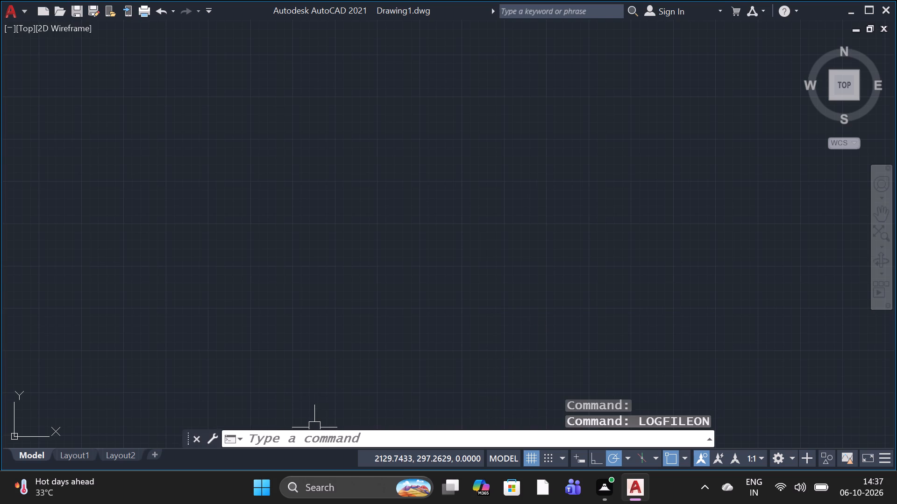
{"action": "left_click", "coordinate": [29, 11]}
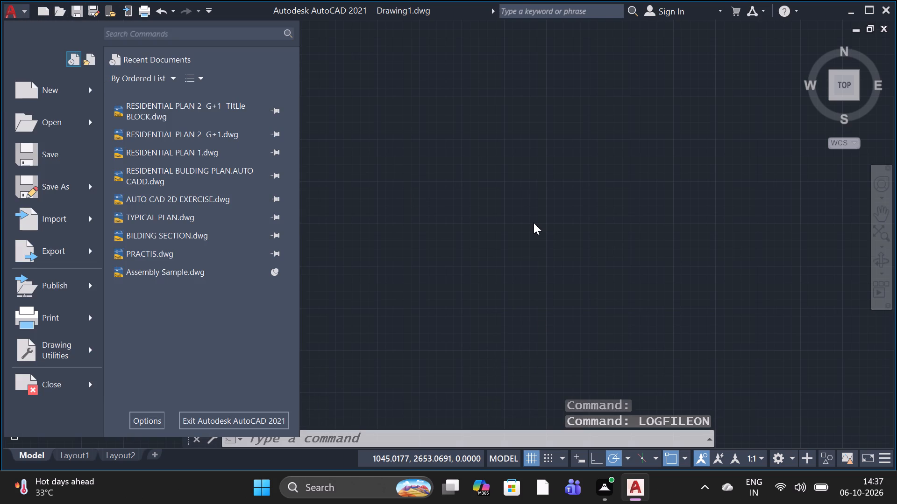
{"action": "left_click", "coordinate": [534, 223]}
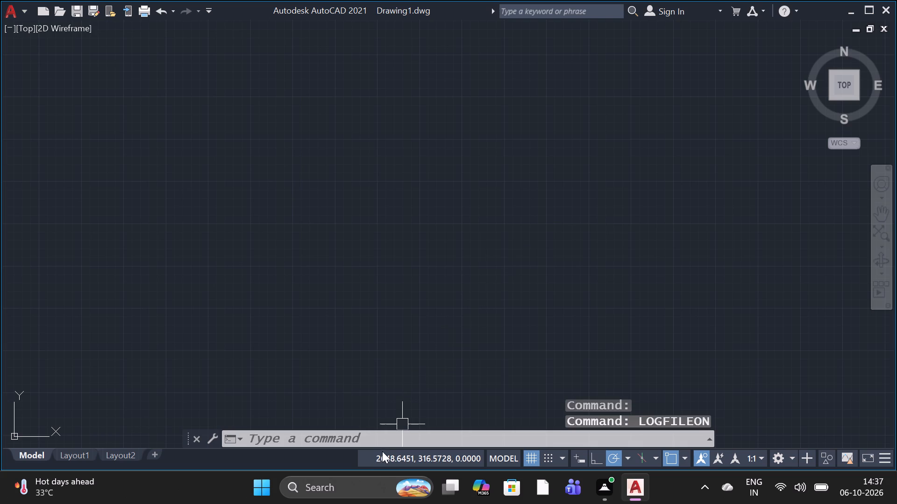
Restore the hidden ribbon with the RIBBON command and display its Home tools.
{"action": "left_click", "coordinate": [360, 436]}
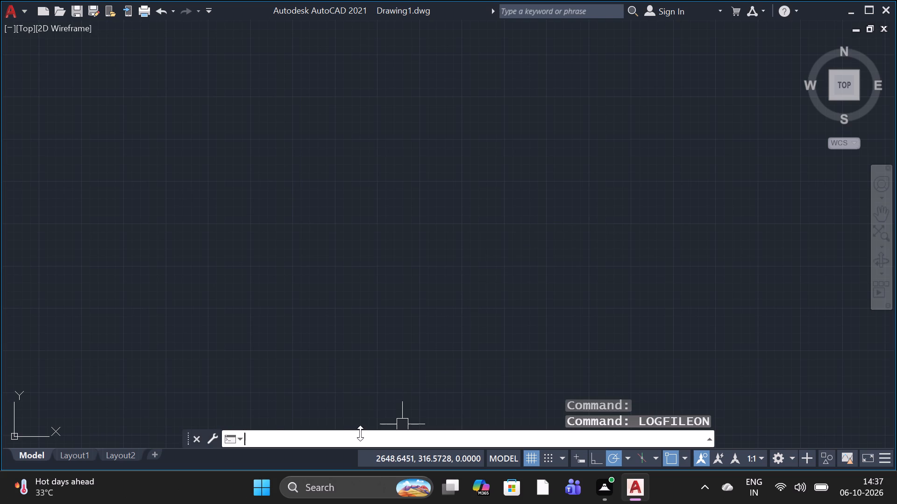
{"action": "type", "text": "riba"}
{"action": "key", "text": "BackSpace"}
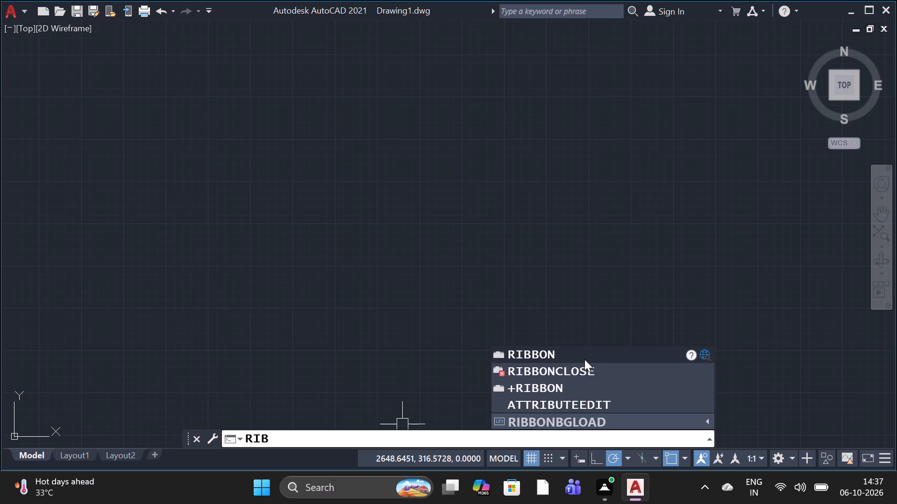
{"action": "left_click", "coordinate": [584, 359]}
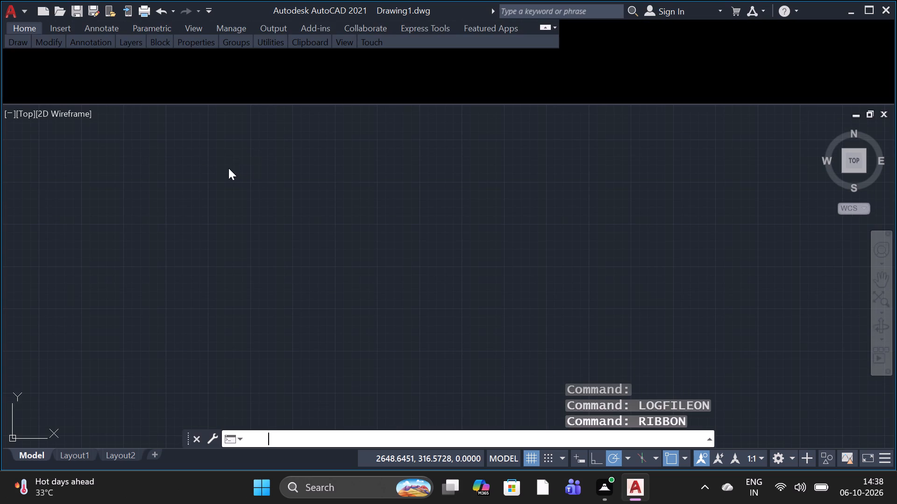
{"action": "left_click", "coordinate": [32, 27]}
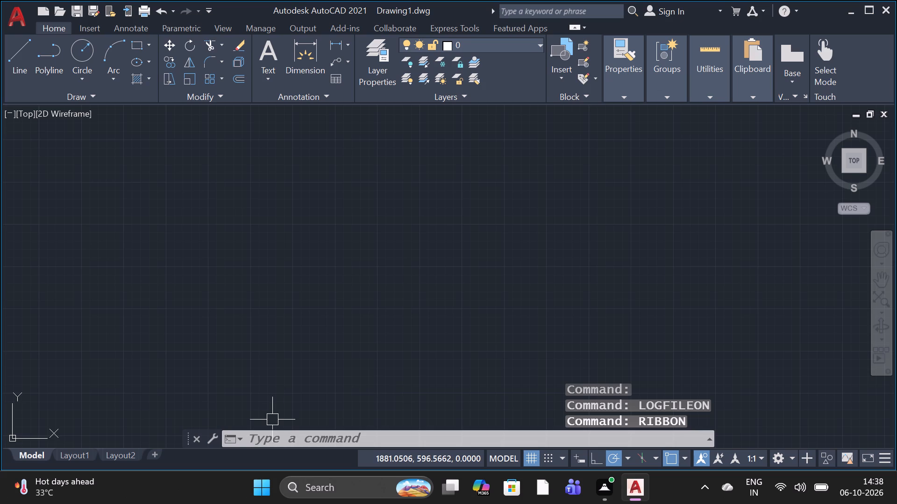
Set the drawing's insertion scale units to Meters with the UNITS command.
{"action": "left_click", "coordinate": [276, 434]}
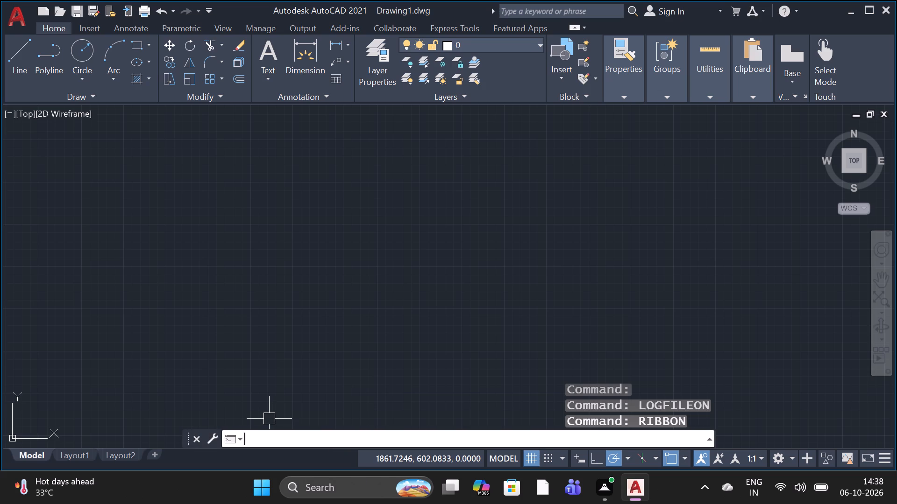
{"action": "type", "text": "un"}
{"action": "key", "text": "space"}
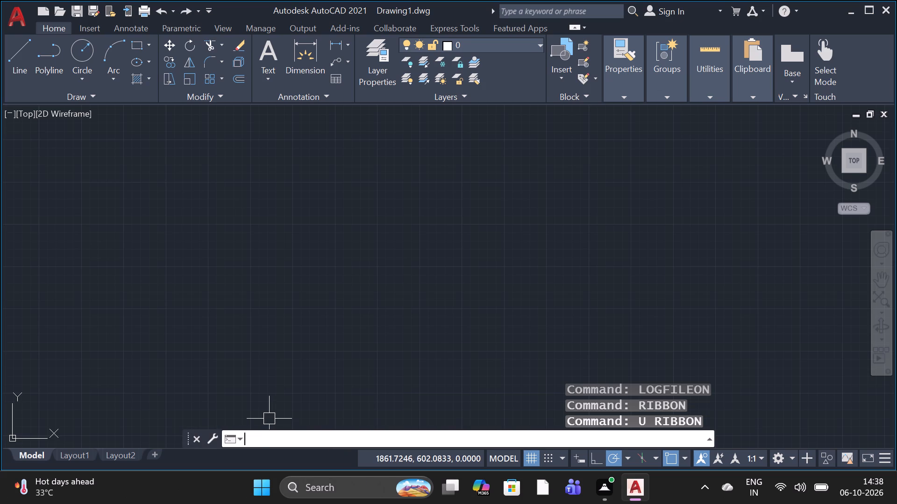
{"action": "type", "text": "un"}
{"action": "key", "text": "space"}
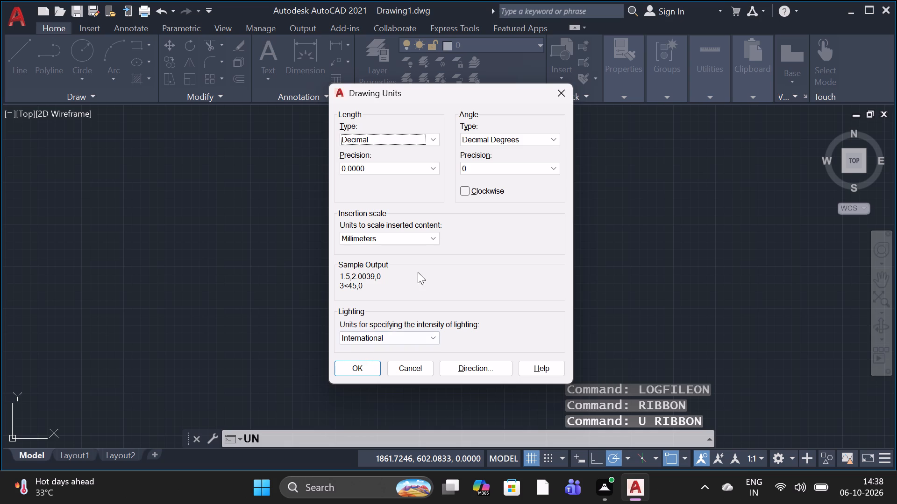
{"action": "left_click", "coordinate": [343, 237]}
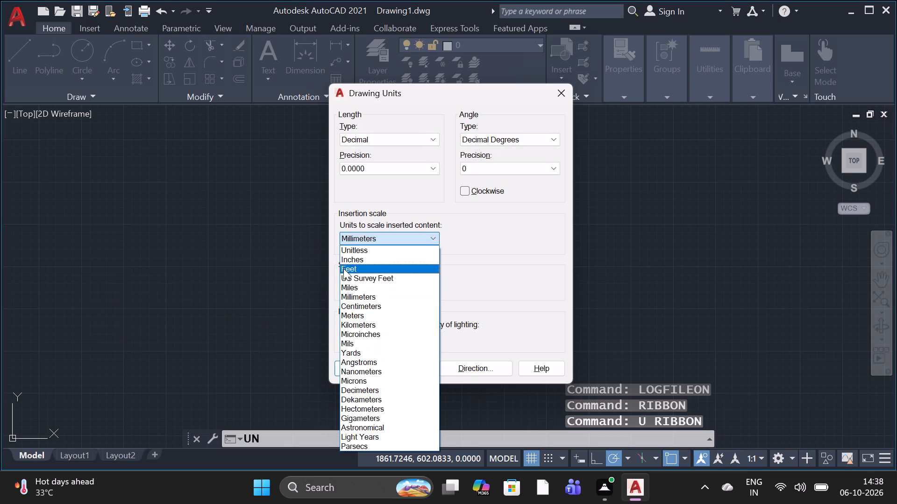
{"action": "left_click", "coordinate": [353, 315]}
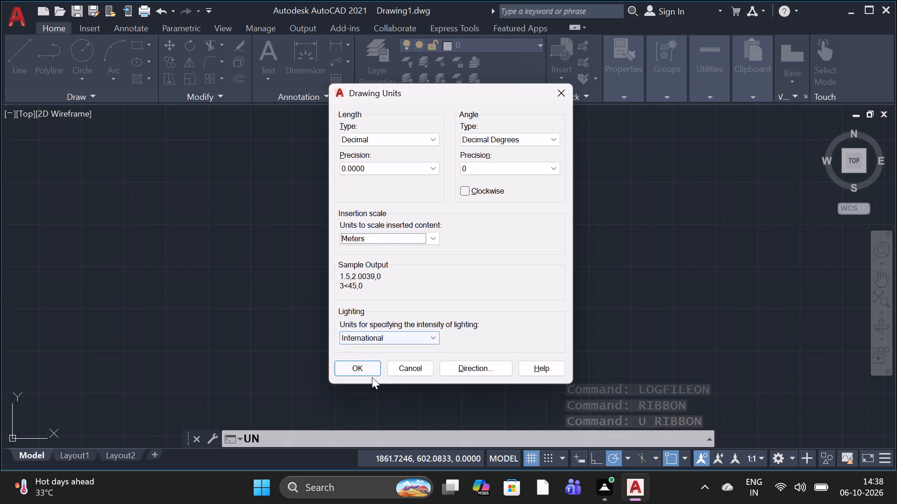
{"action": "left_click", "coordinate": [364, 371]}
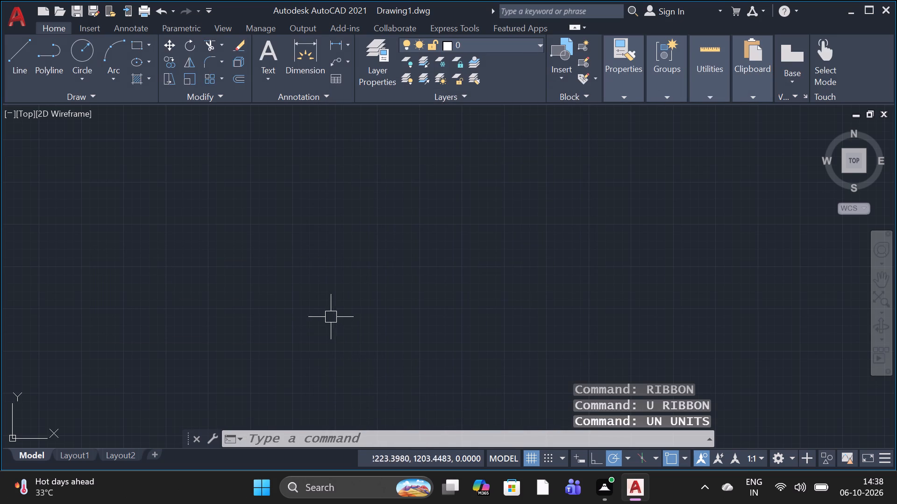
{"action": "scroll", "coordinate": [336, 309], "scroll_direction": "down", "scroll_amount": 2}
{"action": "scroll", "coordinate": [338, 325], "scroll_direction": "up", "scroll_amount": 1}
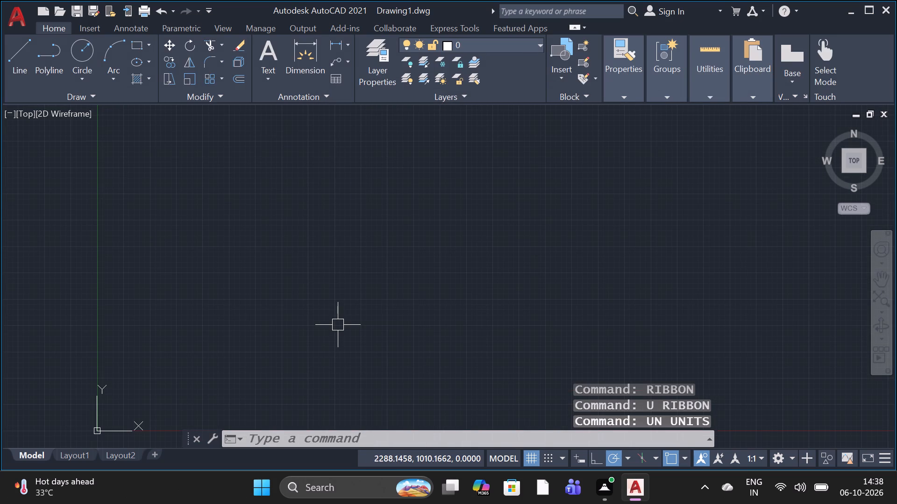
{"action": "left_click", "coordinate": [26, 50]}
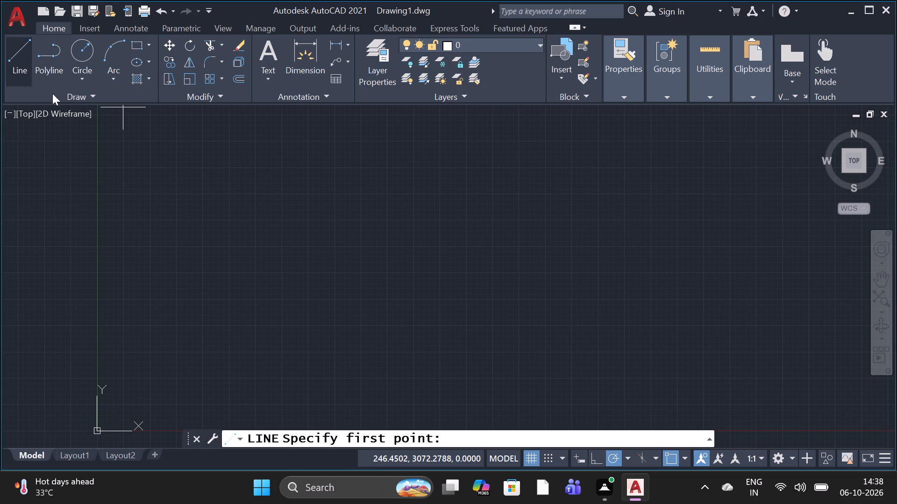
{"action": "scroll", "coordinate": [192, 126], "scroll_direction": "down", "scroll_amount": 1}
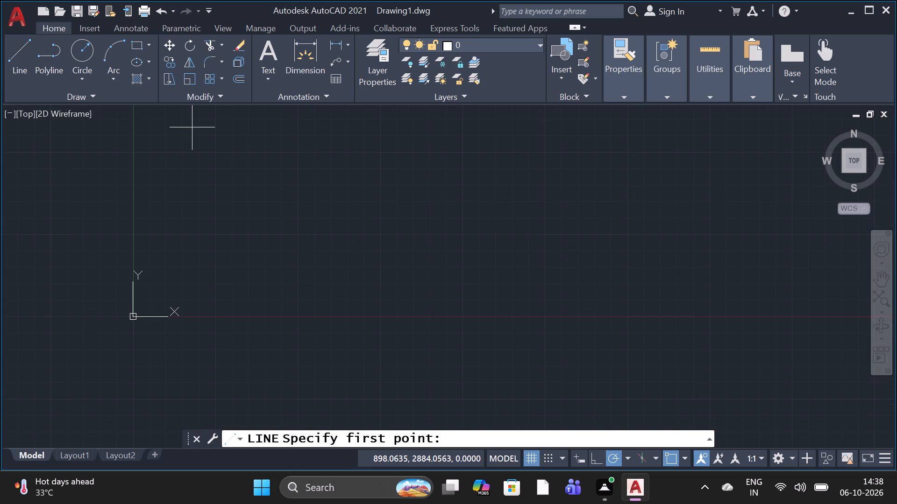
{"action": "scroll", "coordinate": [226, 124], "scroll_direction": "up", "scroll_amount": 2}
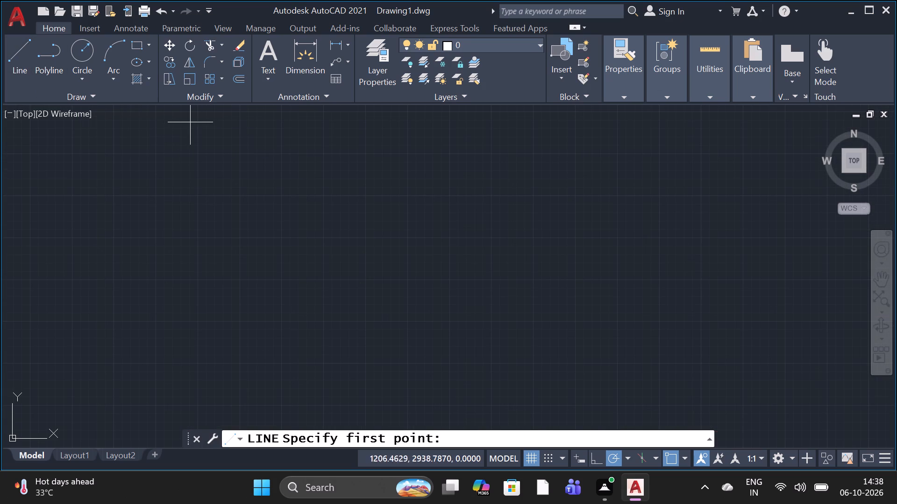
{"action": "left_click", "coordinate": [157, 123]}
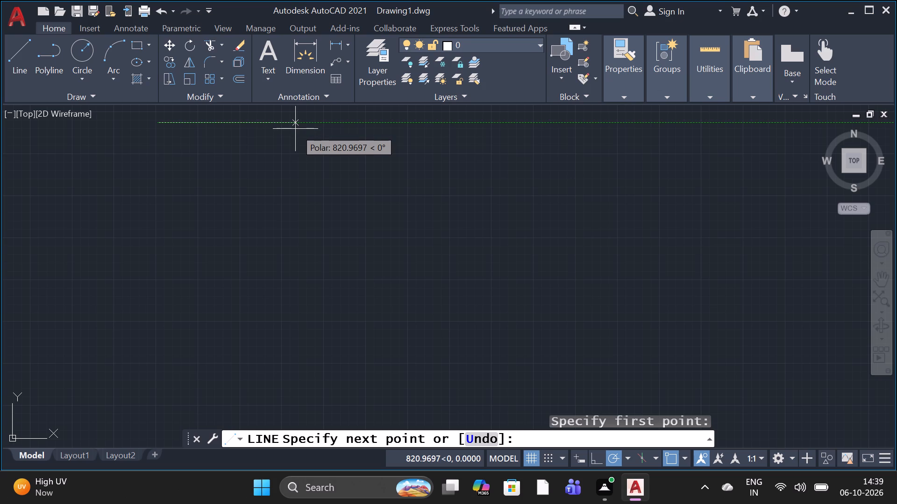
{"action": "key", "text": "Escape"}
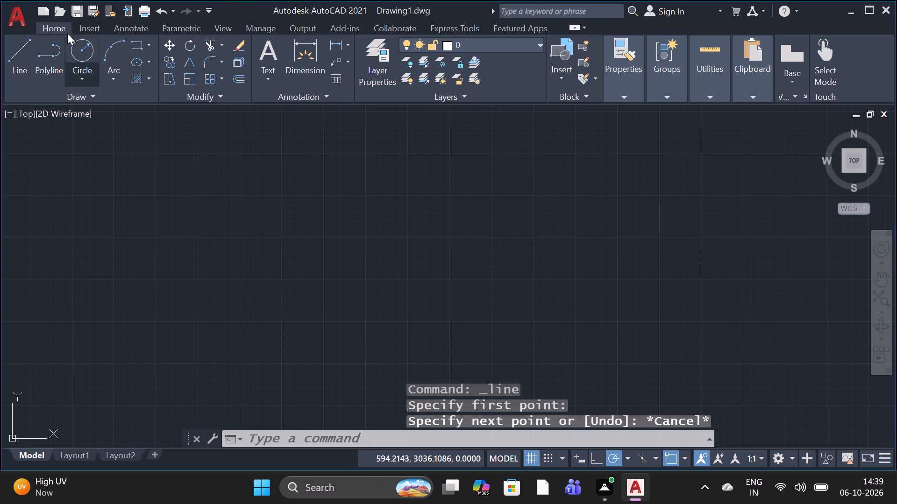
Draw a single horizontal line about 1420 units long, a little above and to the right of the origin.
{"action": "left_click", "coordinate": [13, 55]}
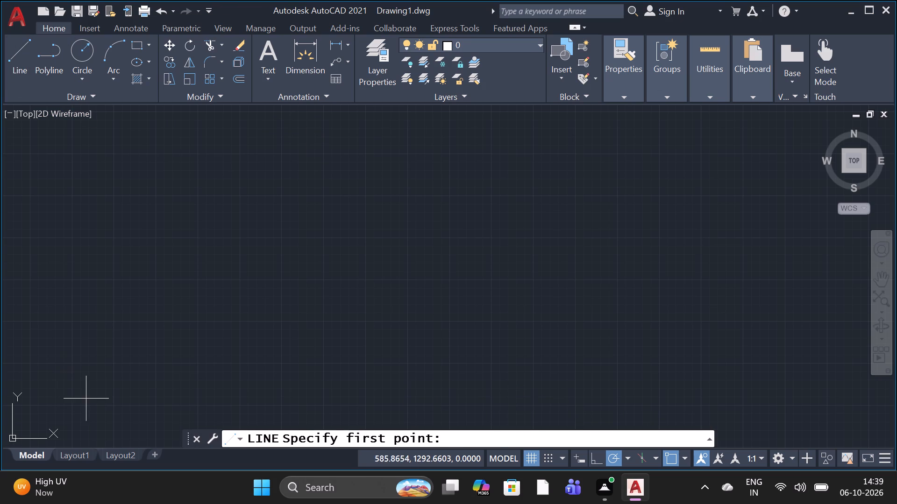
{"action": "left_click", "coordinate": [88, 399]}
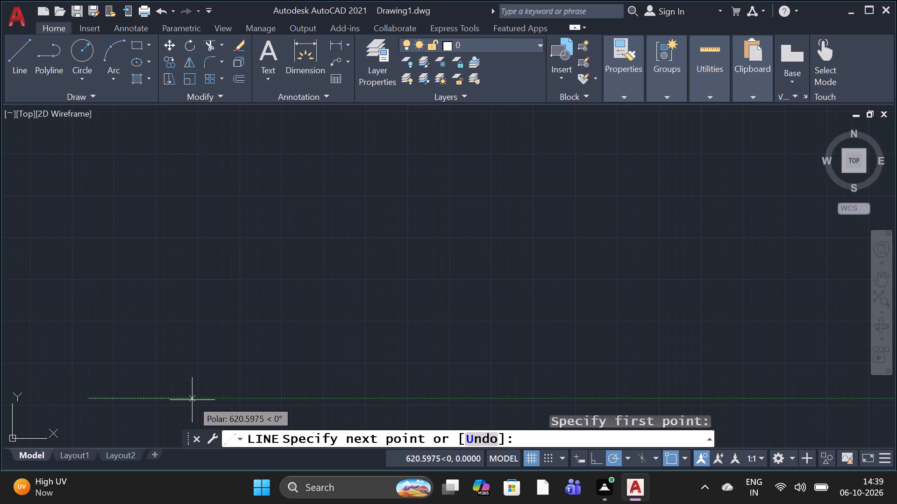
{"action": "left_click", "coordinate": [326, 404]}
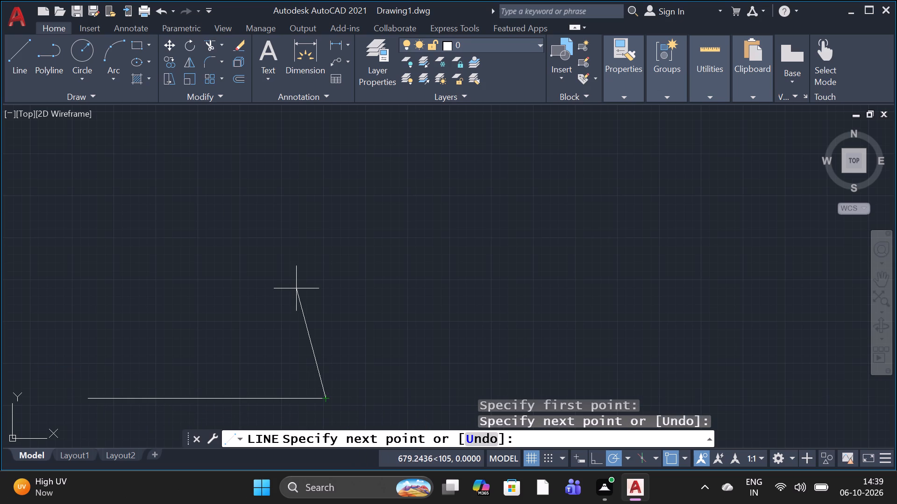
{"action": "key", "text": "space"}
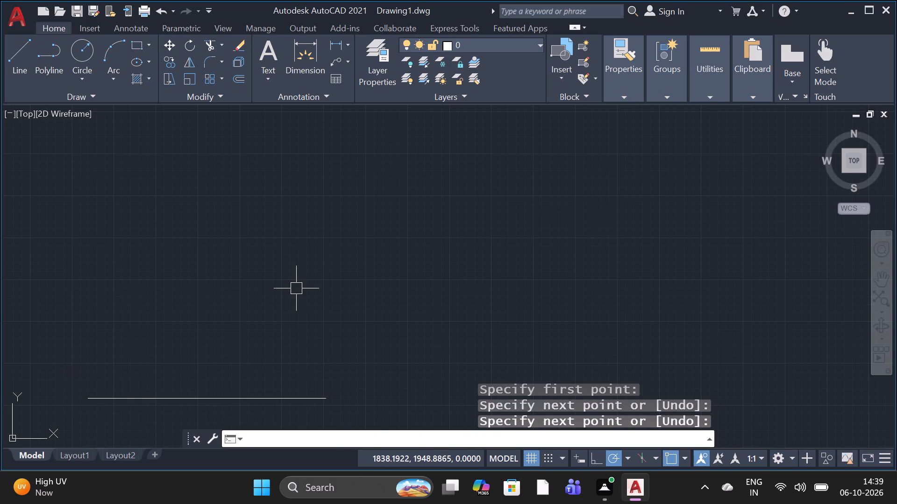
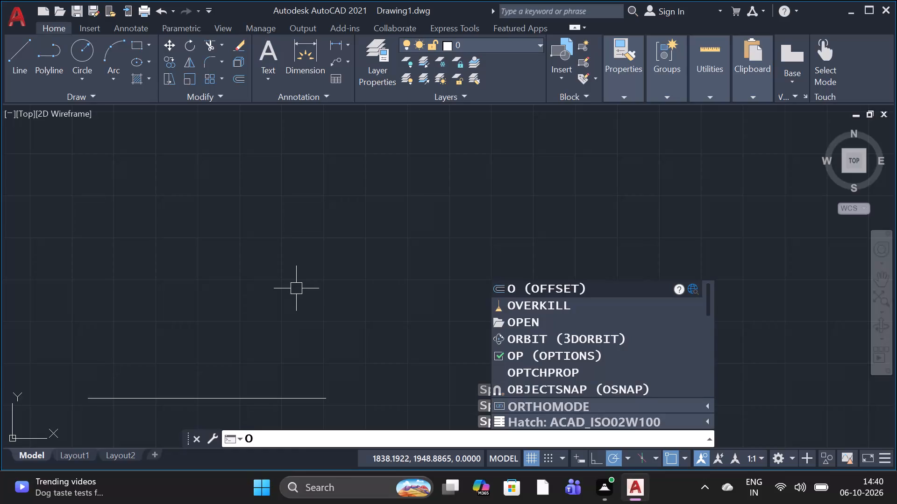
Offset the horizontal line upward by 0.50.
{"action": "key", "text": "space"}
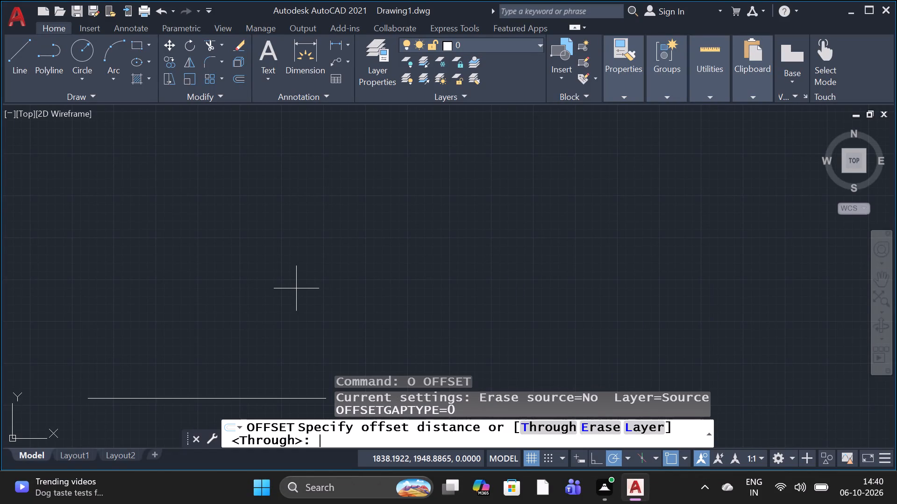
{"action": "type", "text": "0."}
{"action": "key", "text": "4"}
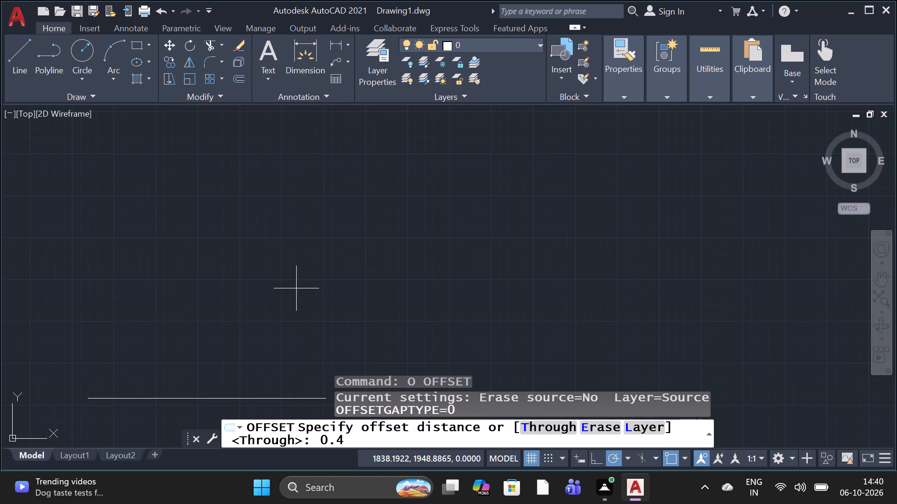
{"action": "key", "text": "BackSpace"}
{"action": "key", "text": "5"}
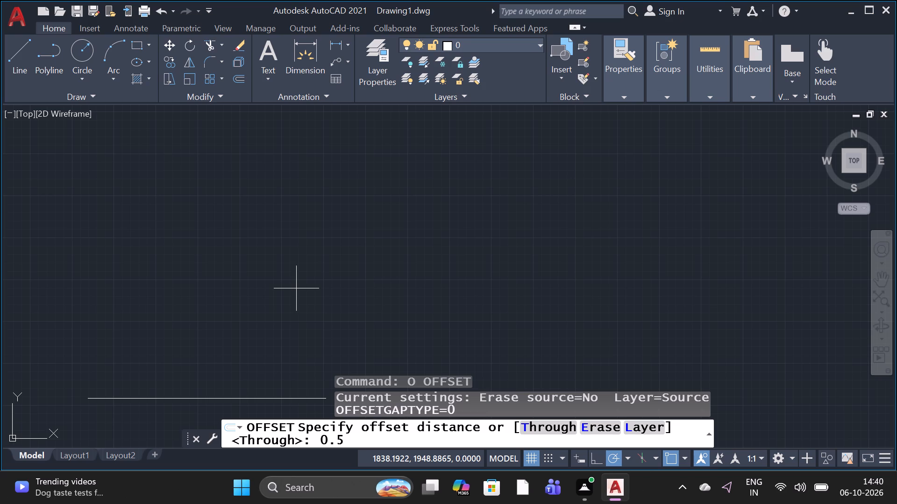
{"action": "key", "text": "0"}
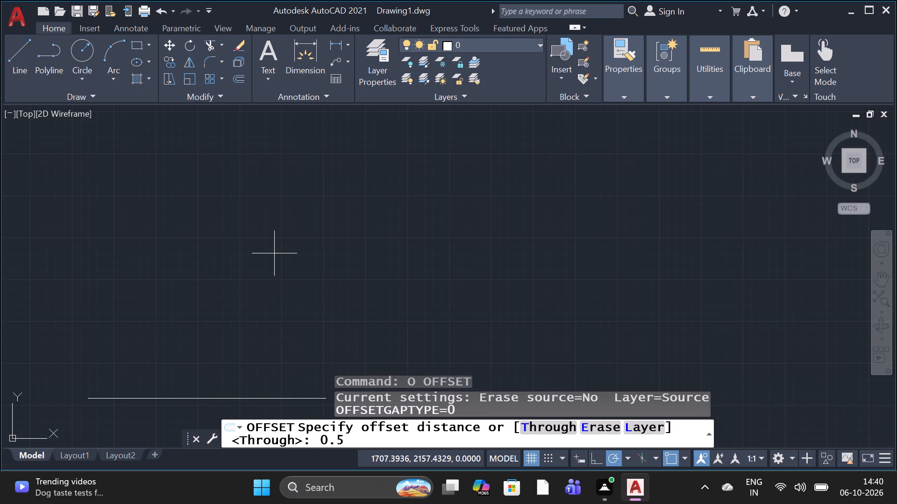
{"action": "key", "text": "space"}
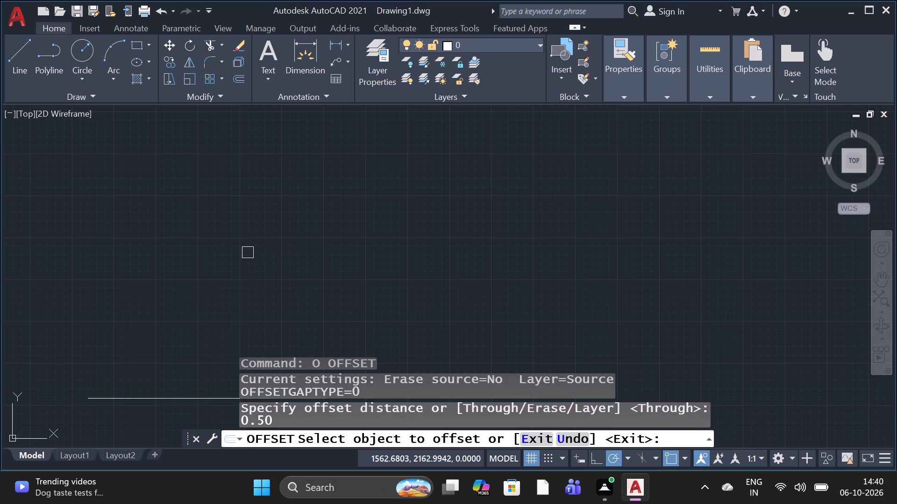
{"action": "scroll", "coordinate": [232, 251], "scroll_direction": "down", "scroll_amount": 2}
{"action": "left_click", "coordinate": [206, 310]}
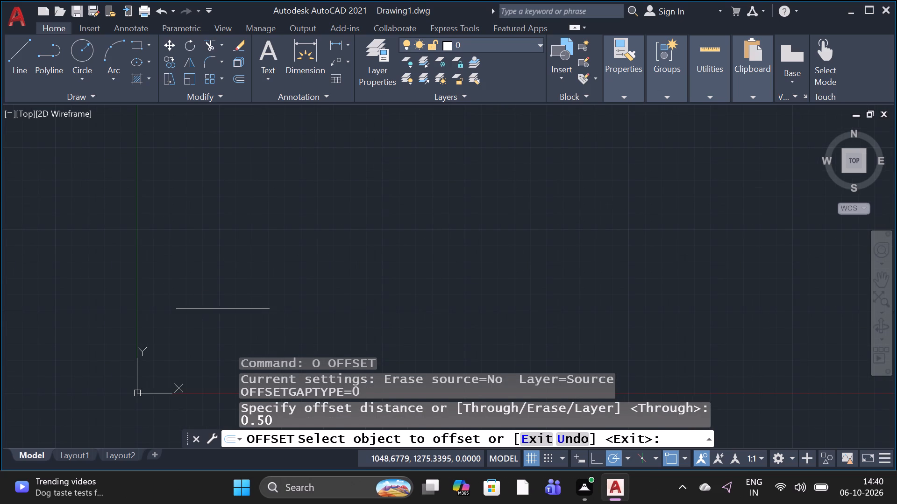
{"action": "left_click", "coordinate": [227, 176]}
Examine the spacing between the original horizontal line and its offset copy, and finish the Offset command.
{"action": "scroll", "coordinate": [238, 172], "scroll_direction": "down", "scroll_amount": 2}
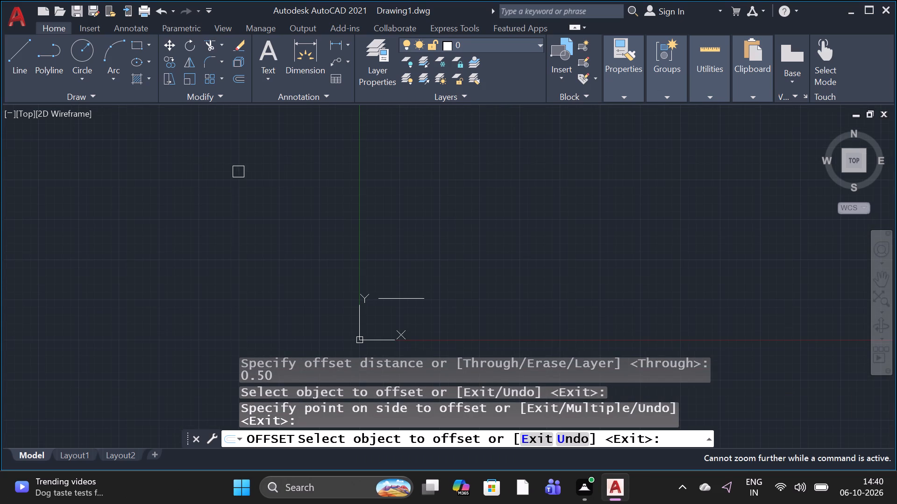
{"action": "scroll", "coordinate": [238, 172], "scroll_direction": "down", "scroll_amount": 2}
{"action": "scroll", "coordinate": [385, 304], "scroll_direction": "up", "scroll_amount": 3}
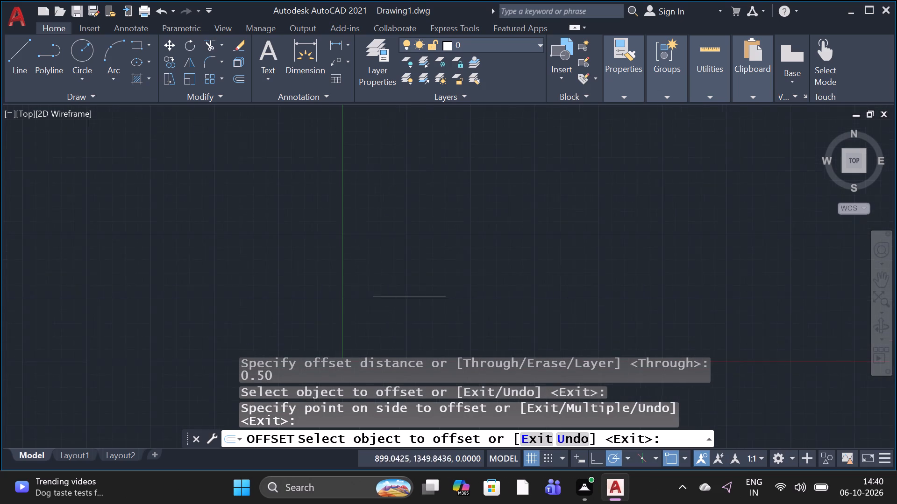
{"action": "scroll", "coordinate": [417, 303], "scroll_direction": "up", "scroll_amount": 3}
{"action": "scroll", "coordinate": [329, 337], "scroll_direction": "up", "scroll_amount": 4}
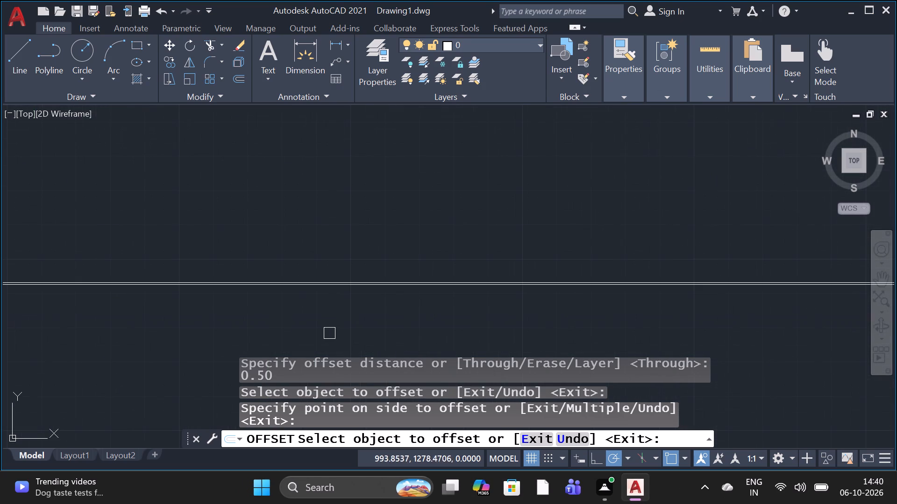
{"action": "scroll", "coordinate": [344, 296], "scroll_direction": "up", "scroll_amount": 2}
{"action": "scroll", "coordinate": [343, 290], "scroll_direction": "down", "scroll_amount": 1}
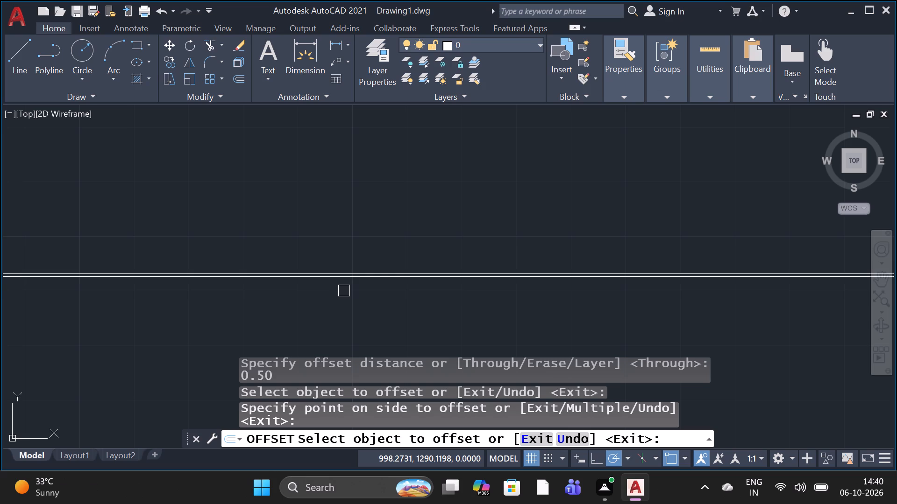
{"action": "scroll", "coordinate": [344, 284], "scroll_direction": "down", "scroll_amount": 4}
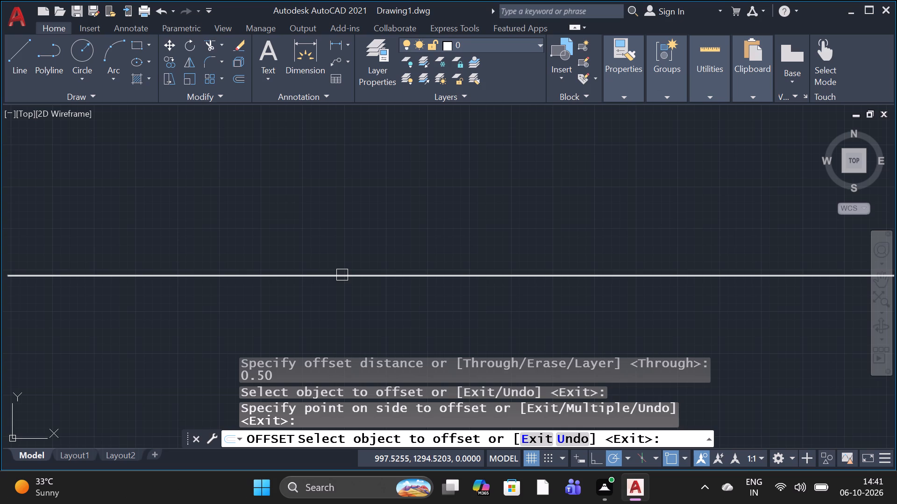
{"action": "key", "text": "space"}
Offset the upper of the two parallel horizontal lines upward by 1.50.
{"action": "key", "text": "space"}
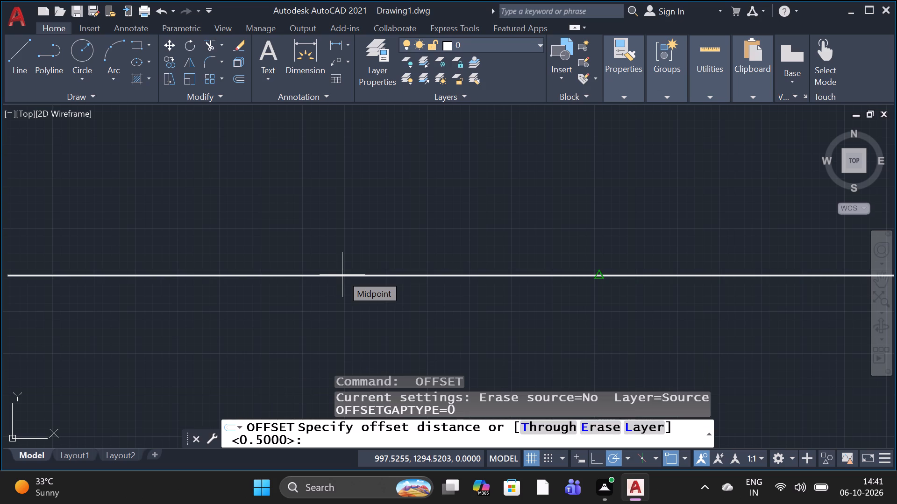
{"action": "key", "text": "1"}
{"action": "key", "text": "period"}
{"action": "key", "text": "5"}
{"action": "key", "text": "0"}
{"action": "key", "text": "space"}
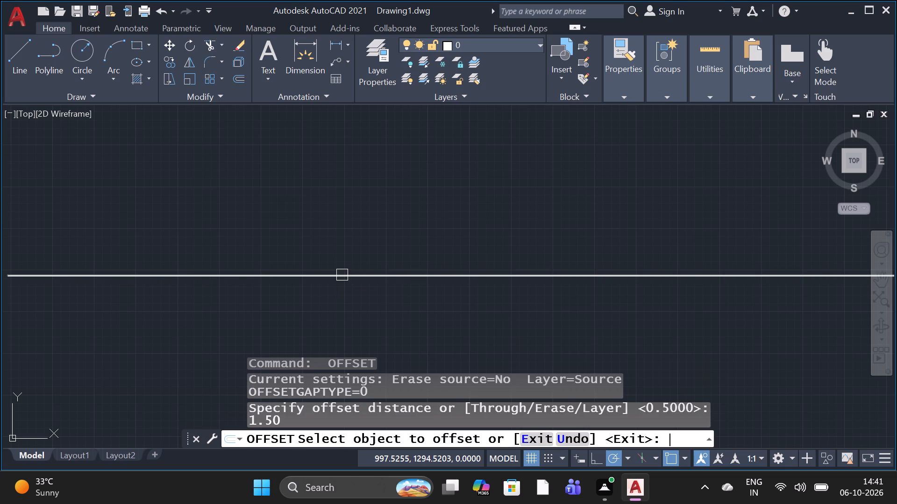
{"action": "left_click", "coordinate": [342, 275]}
{"action": "scroll", "coordinate": [381, 188], "scroll_direction": "down", "scroll_amount": 2}
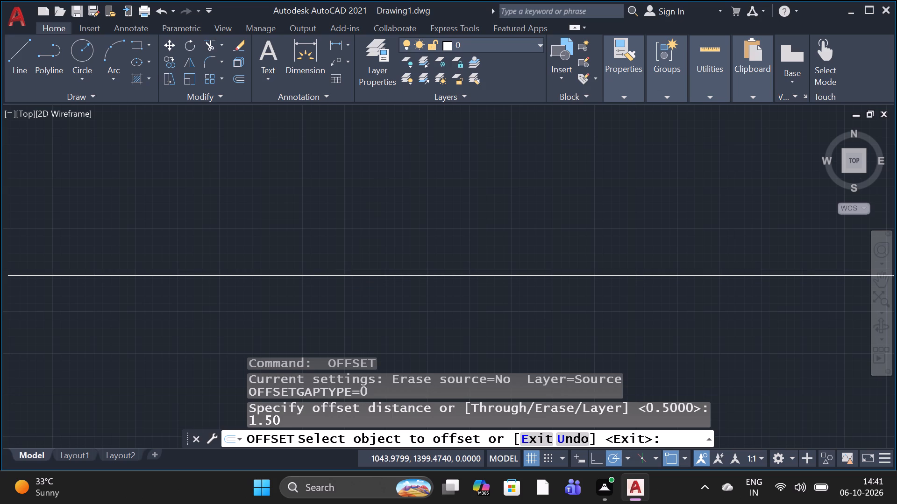
{"action": "scroll", "coordinate": [381, 188], "scroll_direction": "down", "scroll_amount": 1}
{"action": "left_click", "coordinate": [413, 165]}
{"action": "scroll", "coordinate": [370, 215], "scroll_direction": "up", "scroll_amount": 5}
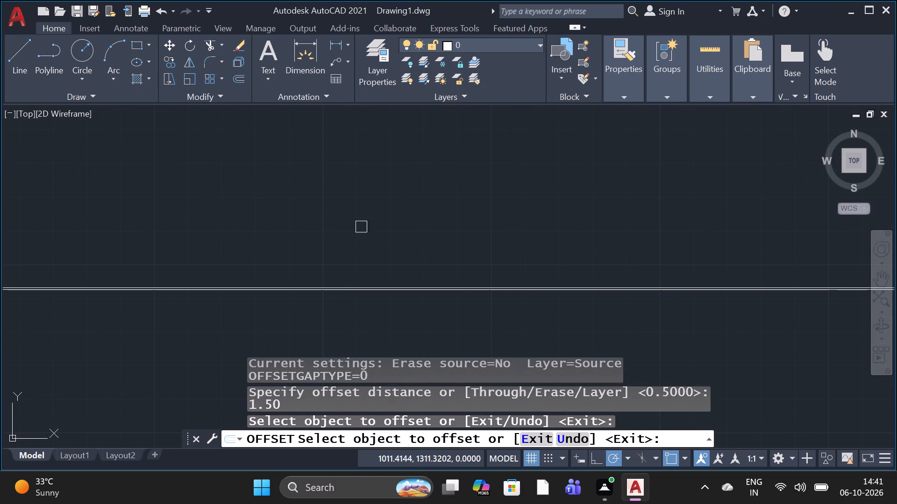
{"action": "scroll", "coordinate": [338, 285], "scroll_direction": "up", "scroll_amount": 4}
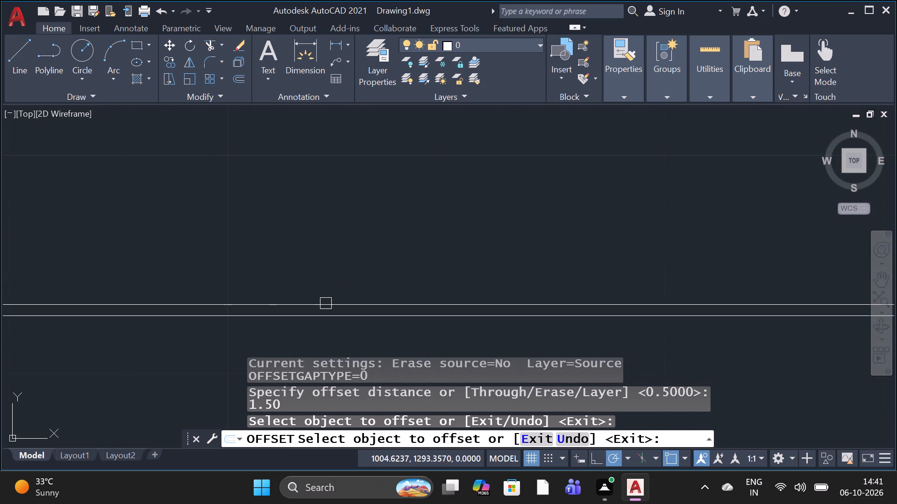
{"action": "left_click", "coordinate": [326, 304]}
{"action": "left_click", "coordinate": [372, 179]}
{"action": "scroll", "coordinate": [366, 244], "scroll_direction": "down", "scroll_amount": 2}
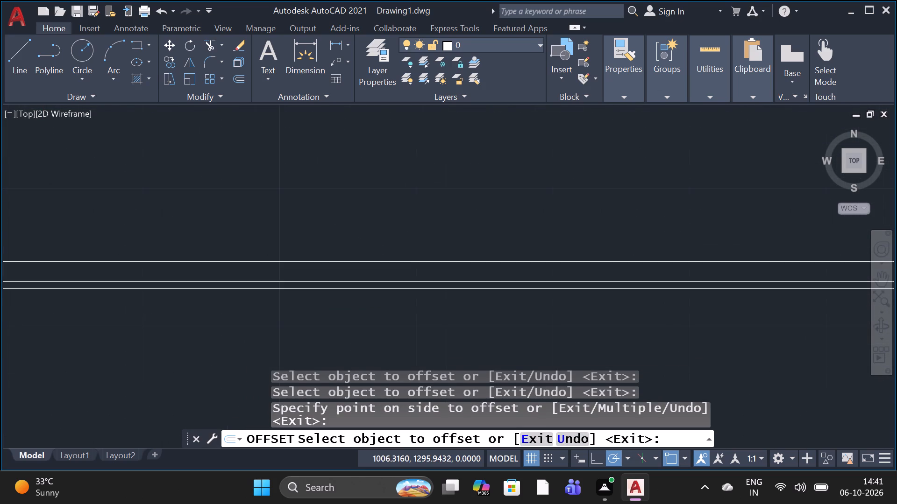
{"action": "scroll", "coordinate": [428, 224], "scroll_direction": "down", "scroll_amount": 1}
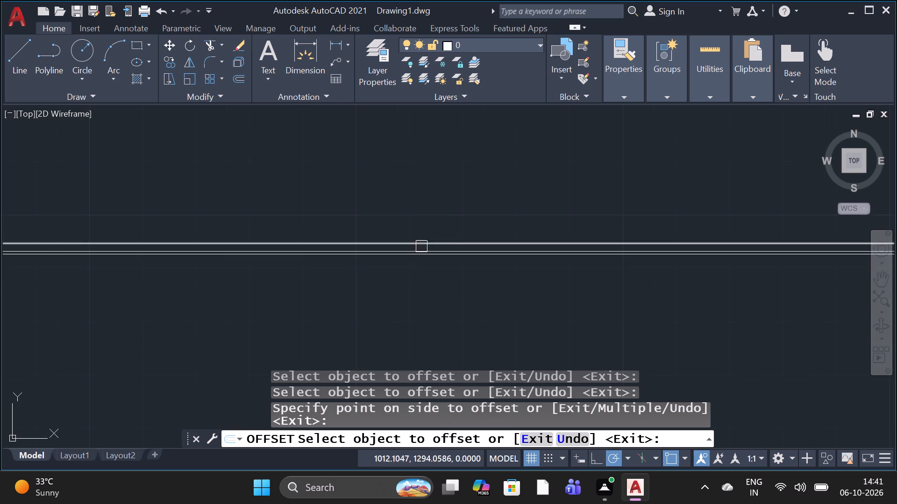
{"action": "scroll", "coordinate": [429, 237], "scroll_direction": "up", "scroll_amount": 4}
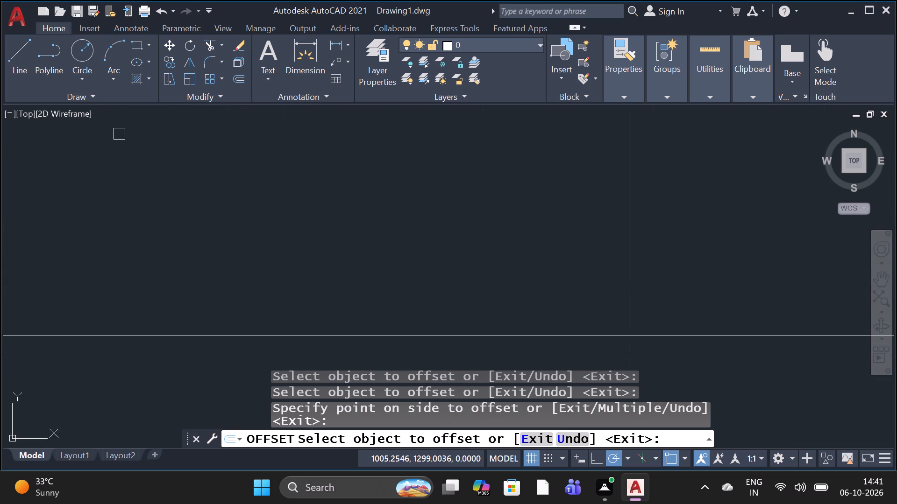
{"action": "key", "text": "space"}
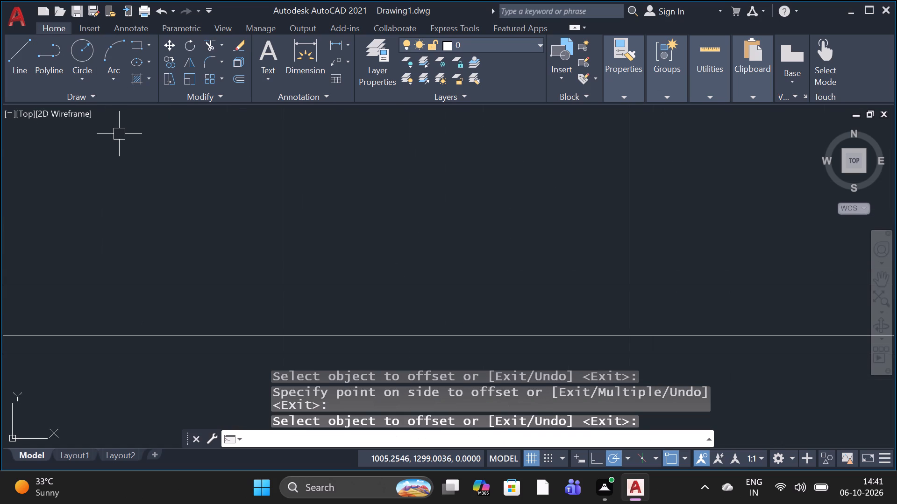
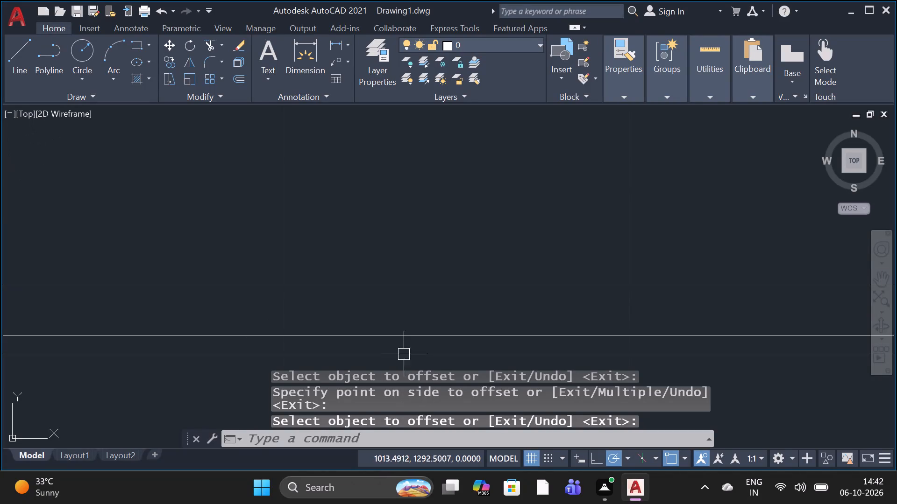
Draw a vertical line upward from the lowest horizontal line, starting about 202 units along from its left end.
{"action": "scroll", "coordinate": [394, 323], "scroll_direction": "down", "scroll_amount": 3}
{"action": "scroll", "coordinate": [460, 279], "scroll_direction": "down", "scroll_amount": 2}
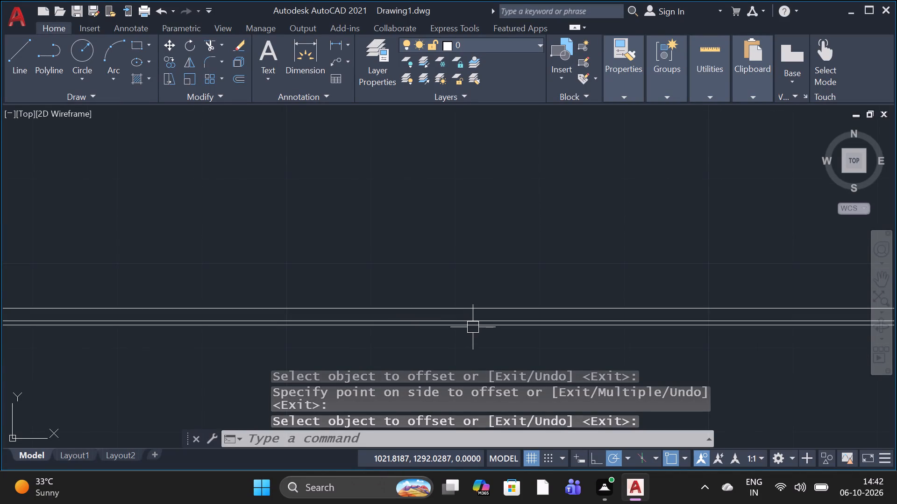
{"action": "left_click", "coordinate": [16, 45]}
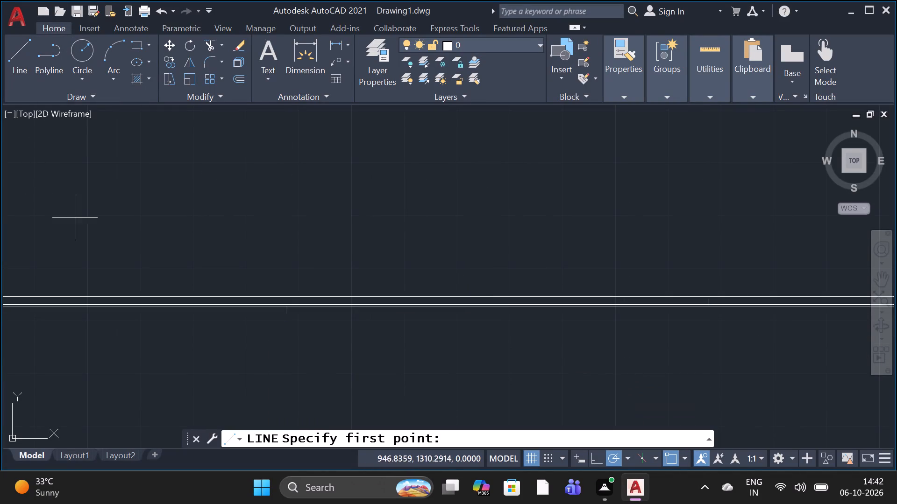
{"action": "scroll", "coordinate": [112, 279], "scroll_direction": "up", "scroll_amount": 2}
{"action": "scroll", "coordinate": [117, 278], "scroll_direction": "down", "scroll_amount": 8}
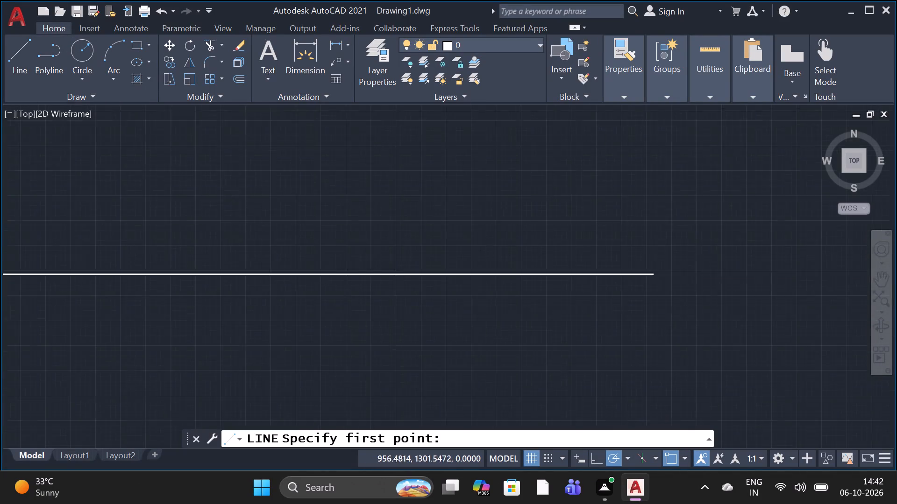
{"action": "scroll", "coordinate": [123, 270], "scroll_direction": "down", "scroll_amount": 2}
{"action": "scroll", "coordinate": [106, 256], "scroll_direction": "up", "scroll_amount": 3}
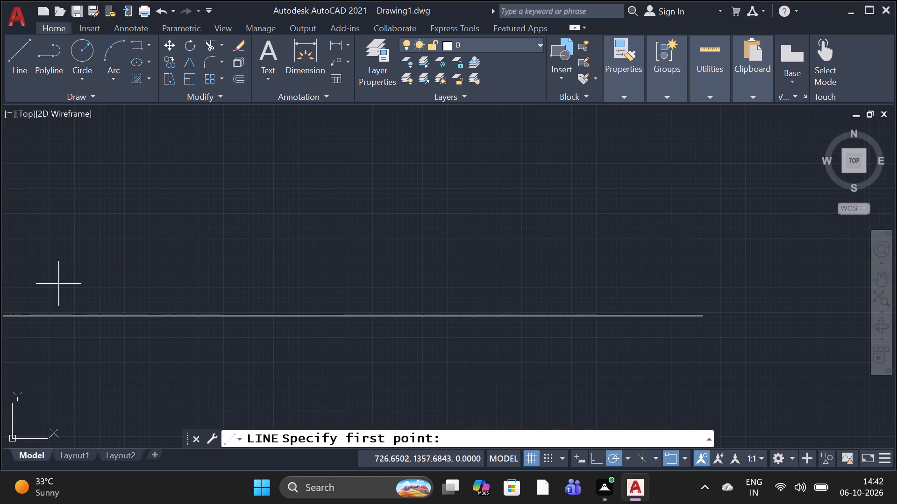
{"action": "scroll", "coordinate": [62, 266], "scroll_direction": "down", "scroll_amount": 3}
{"action": "scroll", "coordinate": [64, 263], "scroll_direction": "up", "scroll_amount": 3}
{"action": "scroll", "coordinate": [79, 314], "scroll_direction": "up", "scroll_amount": 4}
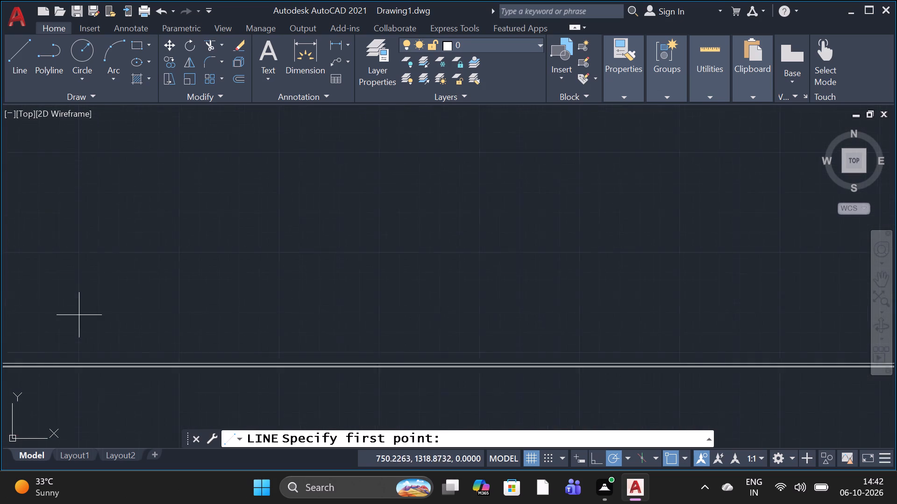
{"action": "scroll", "coordinate": [121, 318], "scroll_direction": "up", "scroll_amount": 1}
{"action": "scroll", "coordinate": [141, 330], "scroll_direction": "down", "scroll_amount": 3}
{"action": "scroll", "coordinate": [137, 389], "scroll_direction": "up", "scroll_amount": 1}
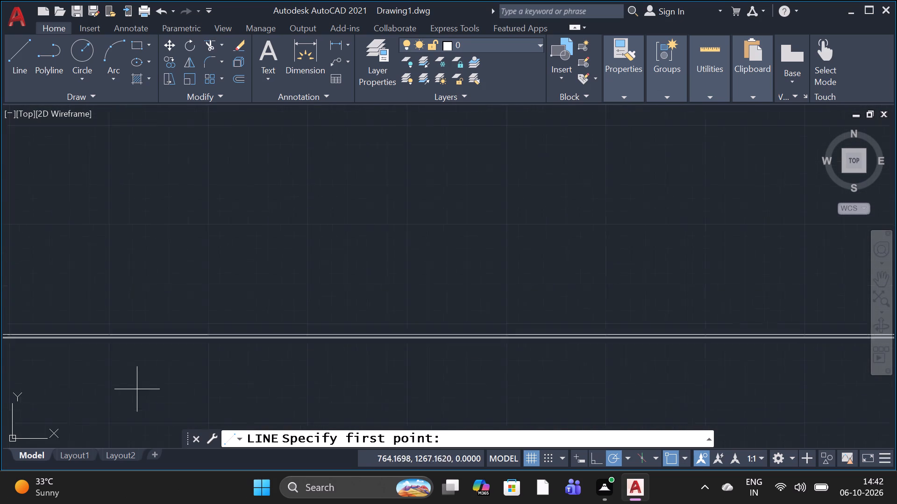
{"action": "scroll", "coordinate": [137, 389], "scroll_direction": "up", "scroll_amount": 2}
{"action": "scroll", "coordinate": [221, 216], "scroll_direction": "up", "scroll_amount": 2}
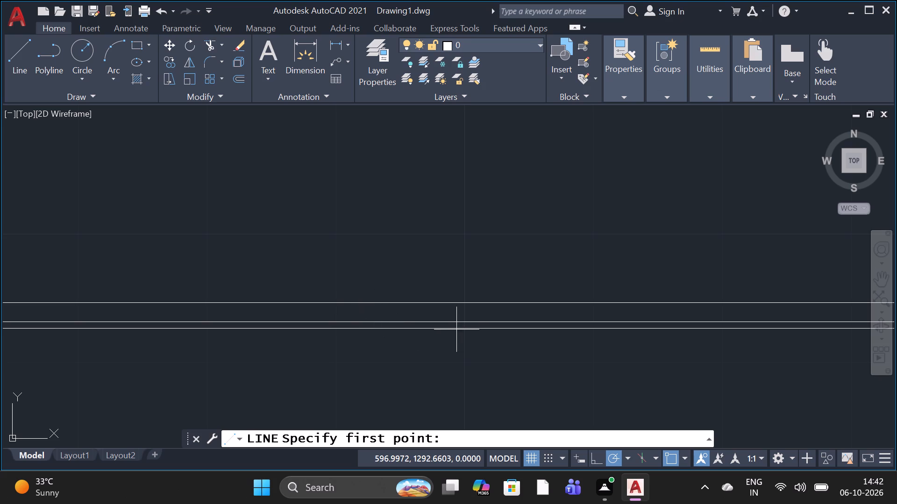
{"action": "left_click", "coordinate": [22, 77]}
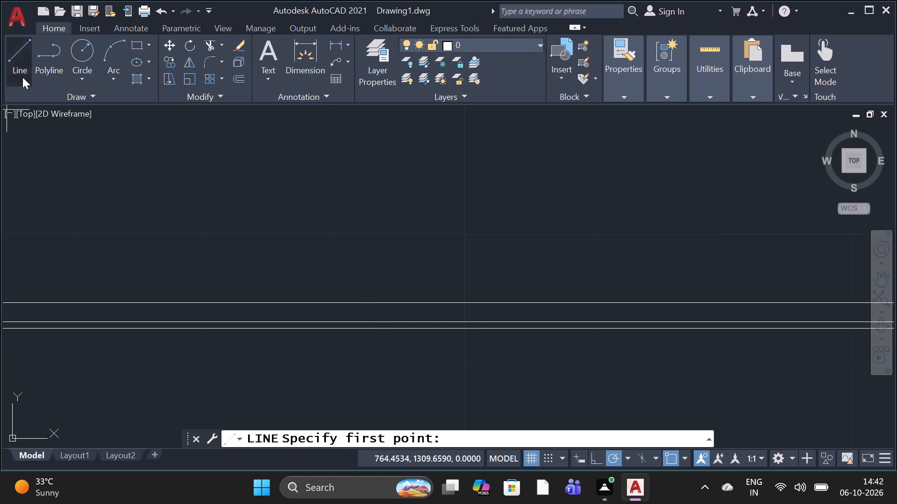
{"action": "left_click", "coordinate": [449, 328]}
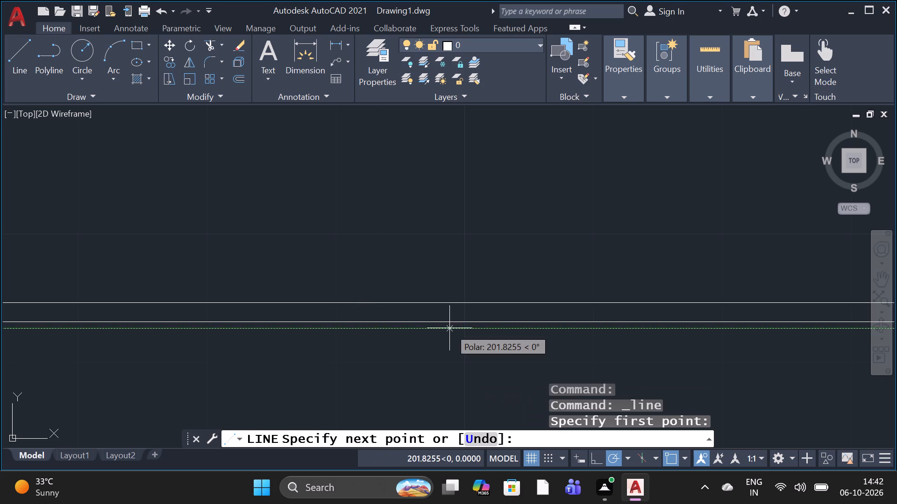
{"action": "left_click", "coordinate": [449, 328]}
{"action": "left_click", "coordinate": [454, 329]}
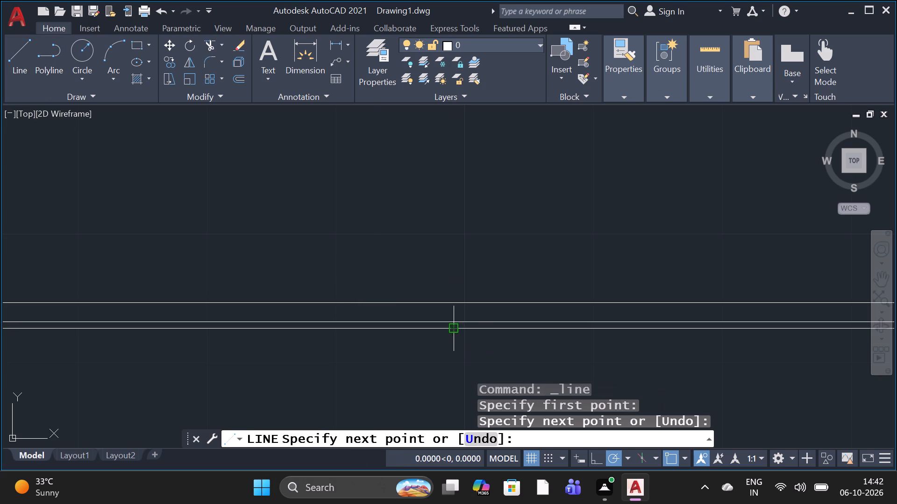
{"action": "scroll", "coordinate": [454, 280], "scroll_direction": "down", "scroll_amount": 3}
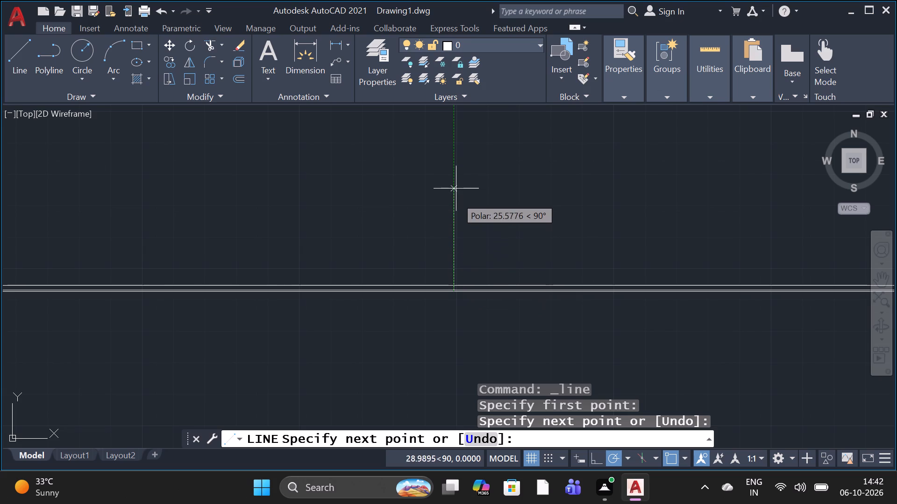
{"action": "scroll", "coordinate": [456, 192], "scroll_direction": "down", "scroll_amount": 2}
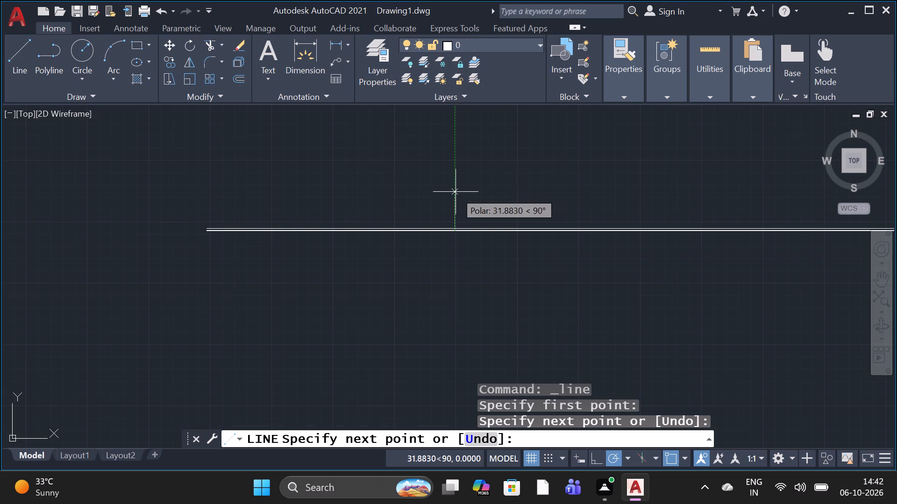
{"action": "scroll", "coordinate": [456, 172], "scroll_direction": "down", "scroll_amount": 2}
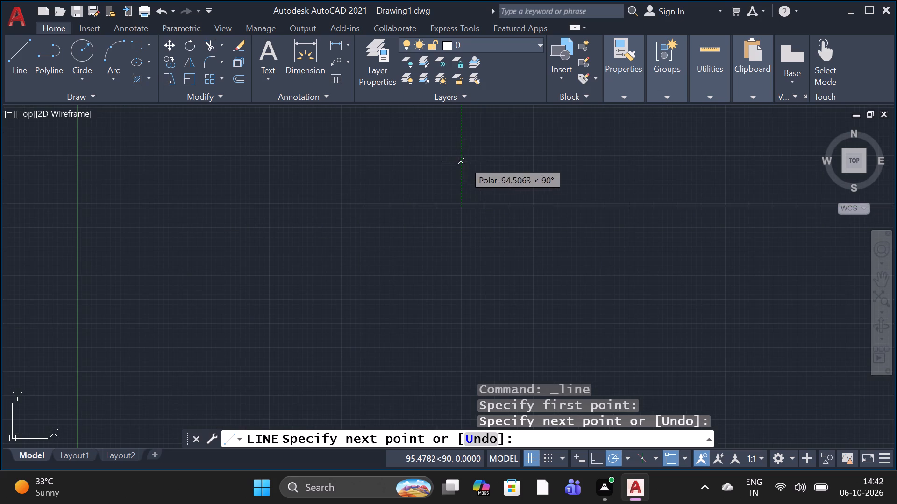
{"action": "scroll", "coordinate": [464, 161], "scroll_direction": "up", "scroll_amount": 4}
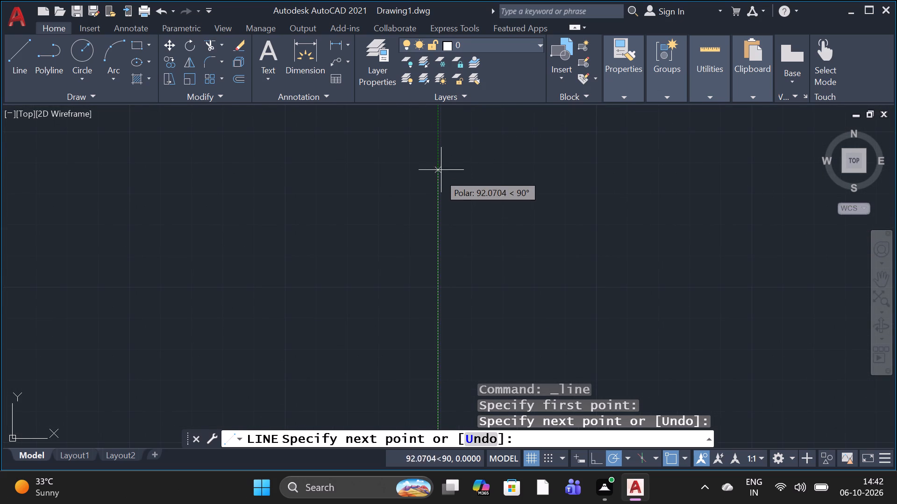
{"action": "left_click", "coordinate": [443, 157]}
{"action": "scroll", "coordinate": [446, 178], "scroll_direction": "down", "scroll_amount": 3}
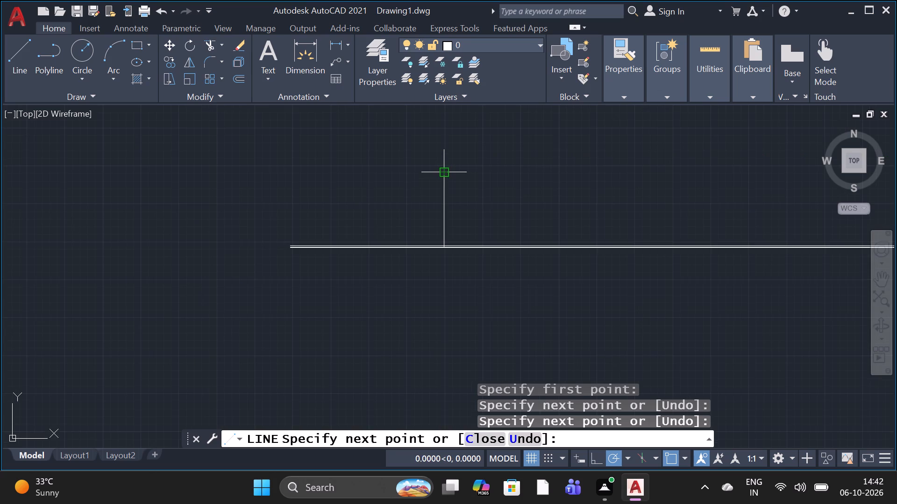
{"action": "scroll", "coordinate": [435, 175], "scroll_direction": "up", "scroll_amount": 3}
{"action": "scroll", "coordinate": [439, 172], "scroll_direction": "down", "scroll_amount": 1}
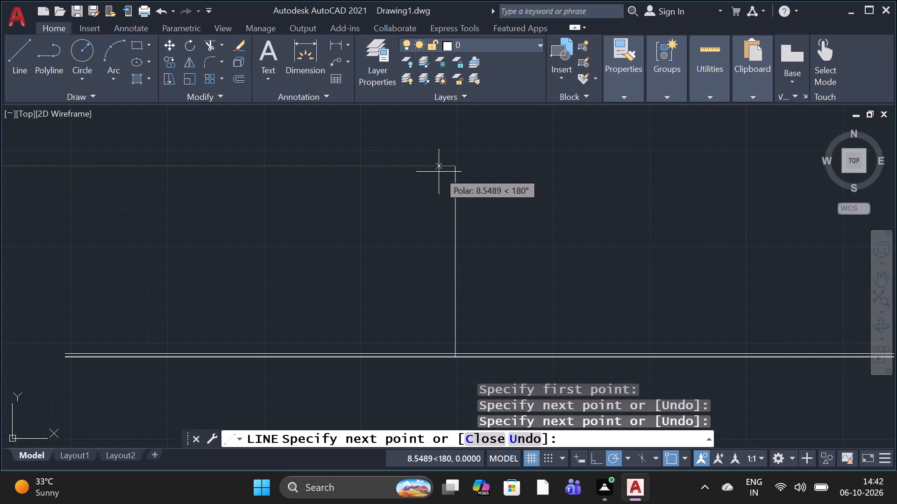
{"action": "key", "text": "space"}
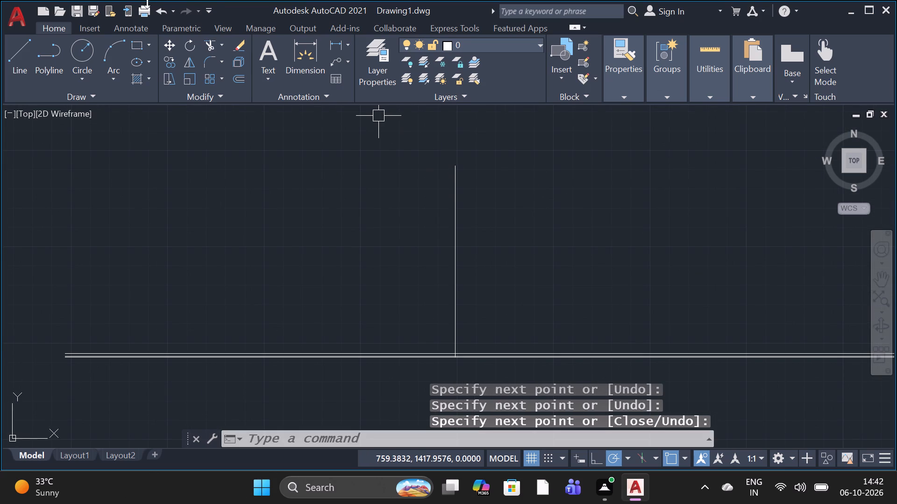
Offset the vertical line to its right by 0.89.
{"action": "type", "text": "o"}
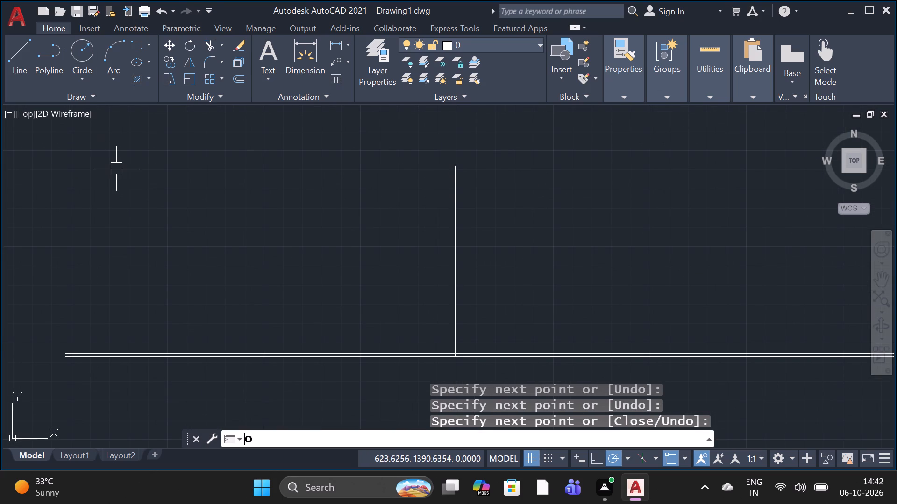
{"action": "key", "text": "space"}
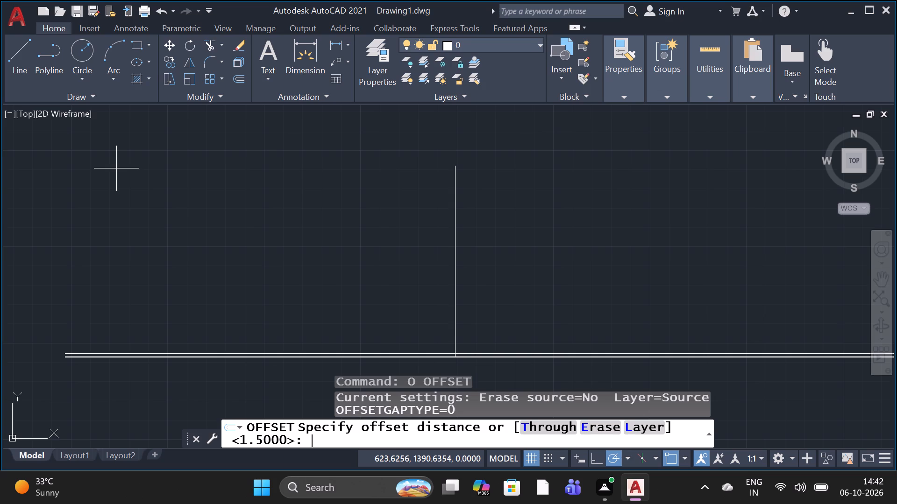
{"action": "type", "text": "0.89"}
{"action": "key", "text": "space"}
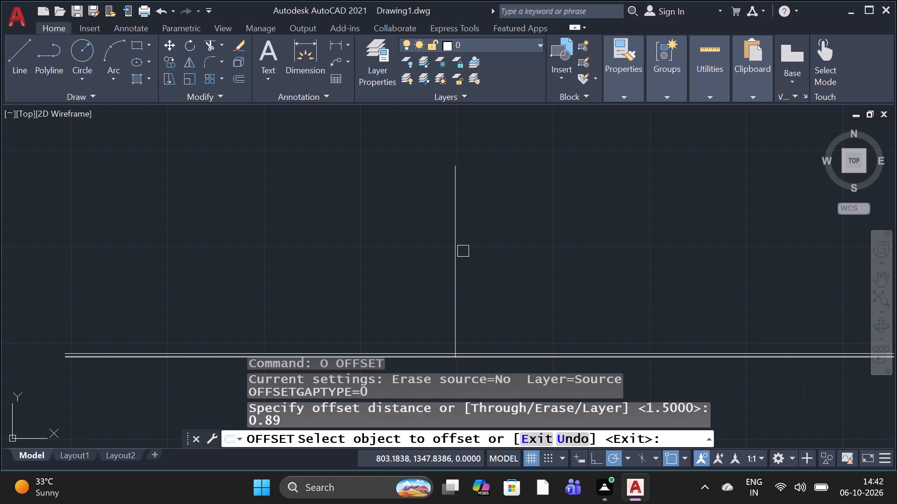
{"action": "left_click_drag", "start_coordinate": [458, 256], "coordinate": [463, 256]}
{"action": "left_click", "coordinate": [500, 240]}
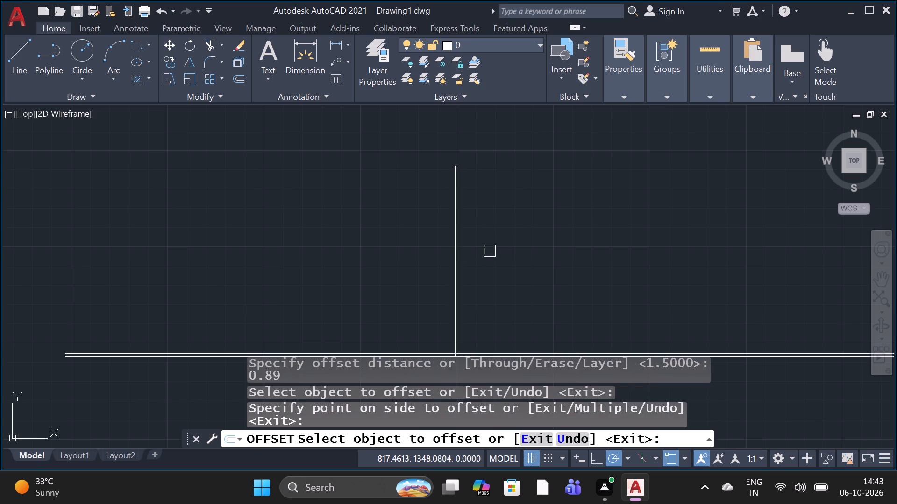
{"action": "scroll", "coordinate": [473, 255], "scroll_direction": "up", "scroll_amount": 3}
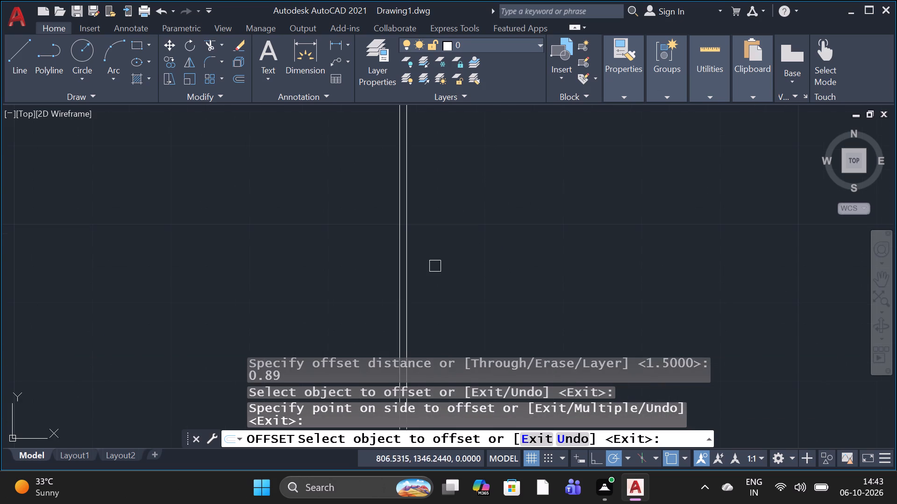
{"action": "scroll", "coordinate": [368, 281], "scroll_direction": "down", "scroll_amount": 2}
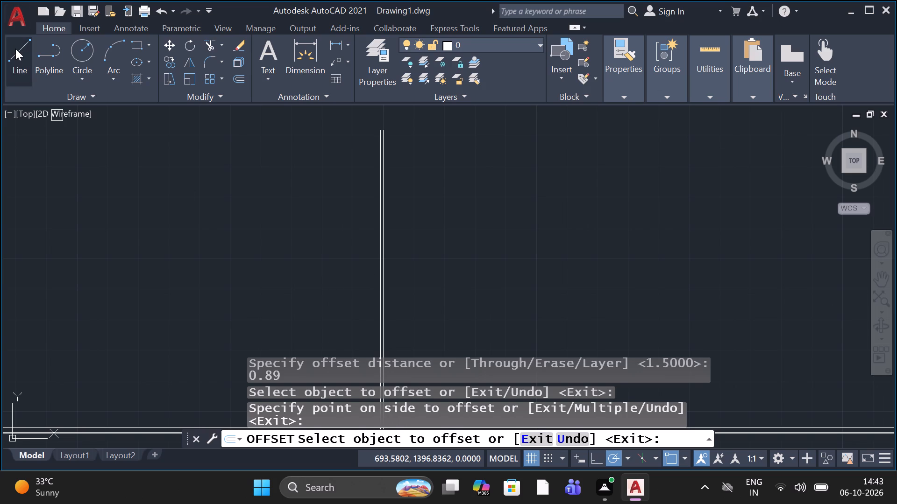
Start a new line near the upper ends of the two parallel vertical lines.
{"action": "left_click", "coordinate": [15, 49]}
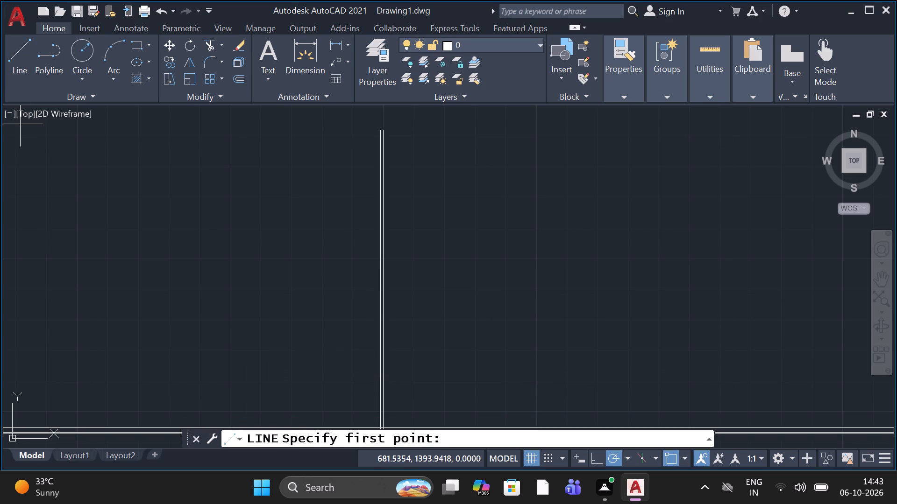
{"action": "scroll", "coordinate": [24, 120], "scroll_direction": "down", "scroll_amount": 2}
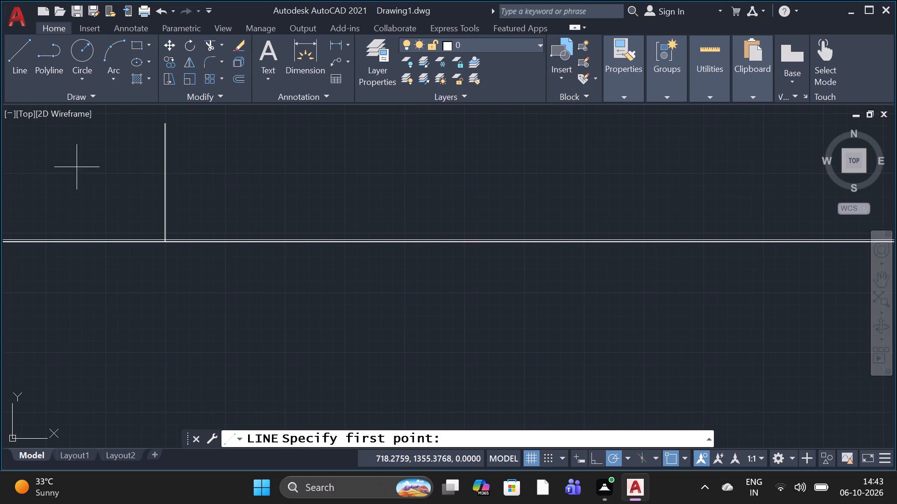
{"action": "scroll", "coordinate": [151, 133], "scroll_direction": "up", "scroll_amount": 2}
{"action": "scroll", "coordinate": [121, 140], "scroll_direction": "down", "scroll_amount": 1}
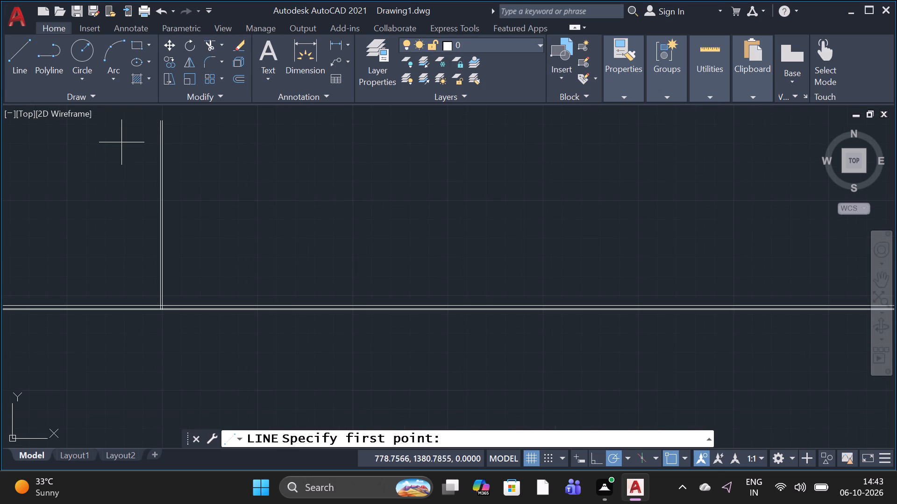
{"action": "scroll", "coordinate": [143, 105], "scroll_direction": "up", "scroll_amount": 3}
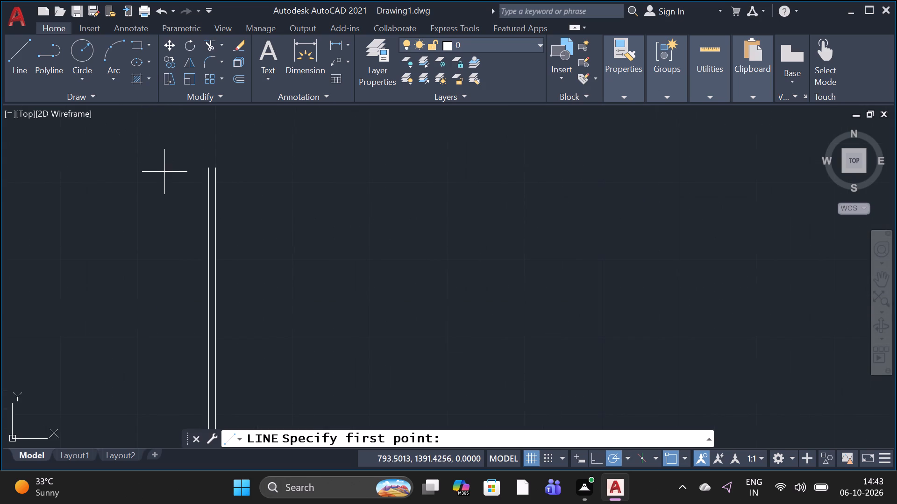
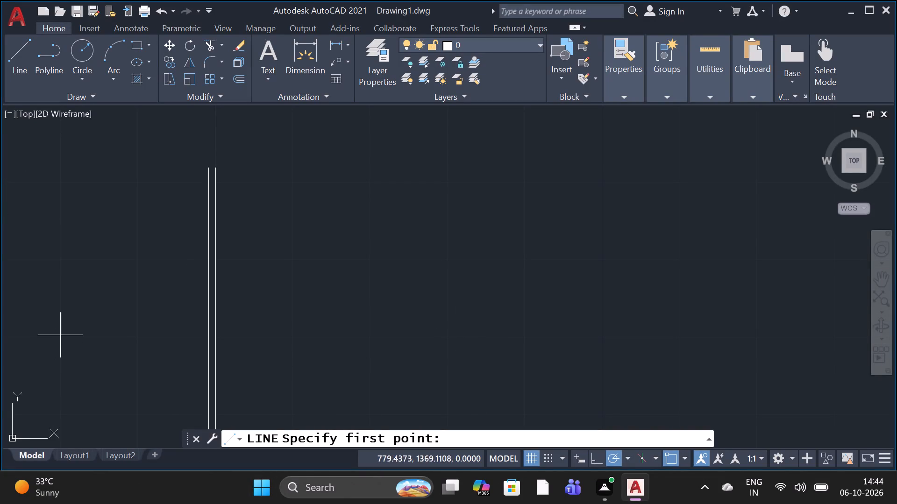
Draw an 18.29 line straight up from the lower end of the offset vertical line, on the lowest horizontal line.
{"action": "scroll", "coordinate": [65, 287], "scroll_direction": "down", "scroll_amount": 5}
{"action": "scroll", "coordinate": [97, 357], "scroll_direction": "up", "scroll_amount": 2}
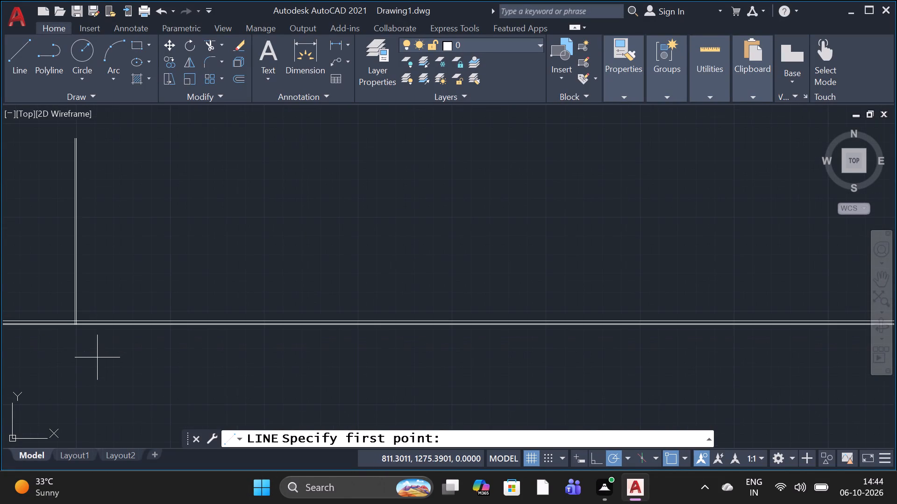
{"action": "scroll", "coordinate": [75, 319], "scroll_direction": "up", "scroll_amount": 3}
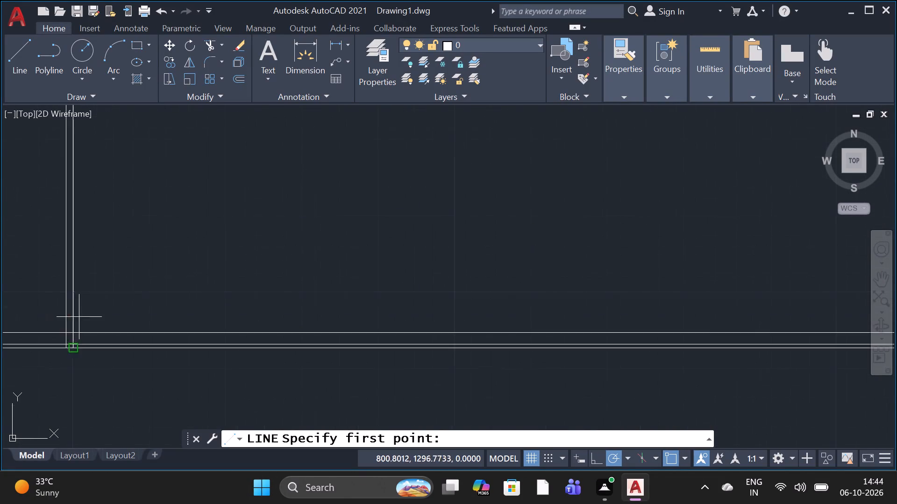
{"action": "scroll", "coordinate": [79, 317], "scroll_direction": "up", "scroll_amount": 1}
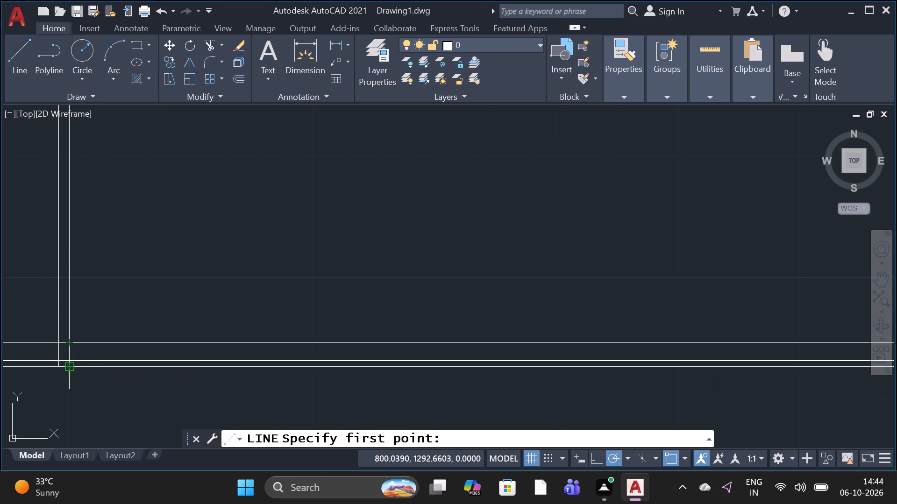
{"action": "left_click", "coordinate": [68, 365]}
{"action": "scroll", "coordinate": [67, 353], "scroll_direction": "down", "scroll_amount": 3}
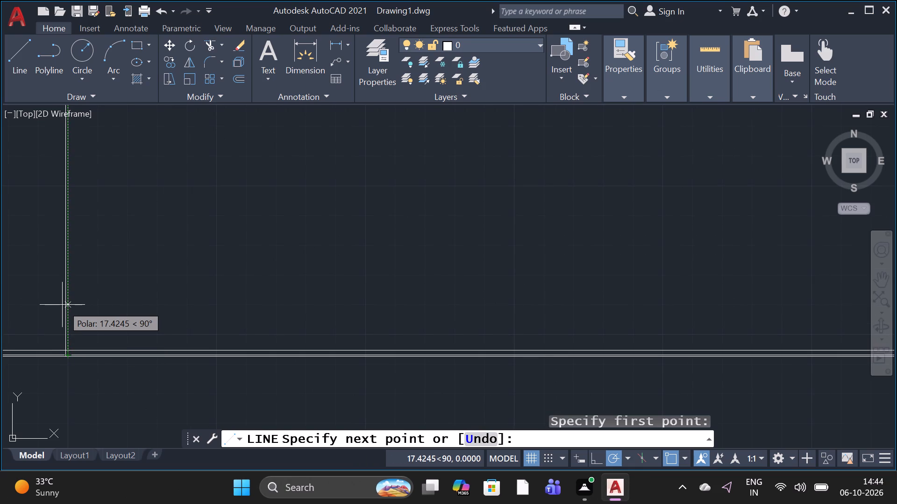
{"action": "key", "text": "1"}
{"action": "type", "text": "8."}
{"action": "key", "text": "2"}
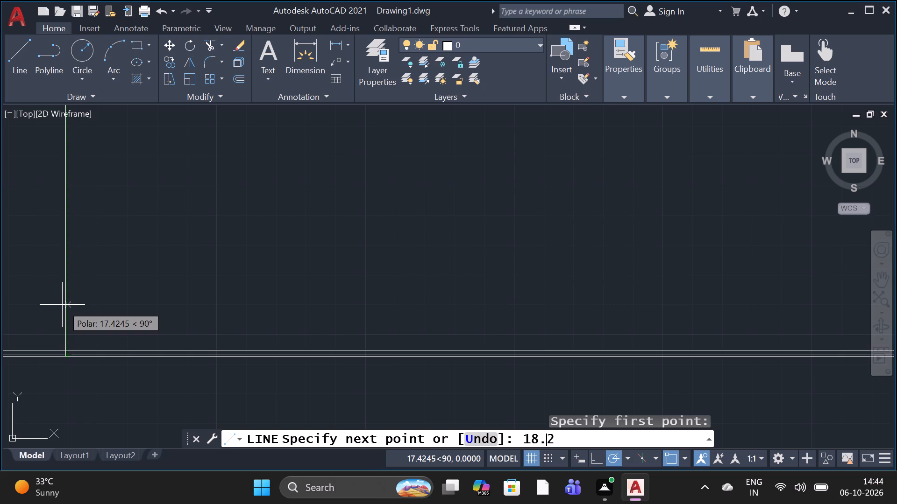
{"action": "key", "text": "9"}
{"action": "key", "text": "space"}
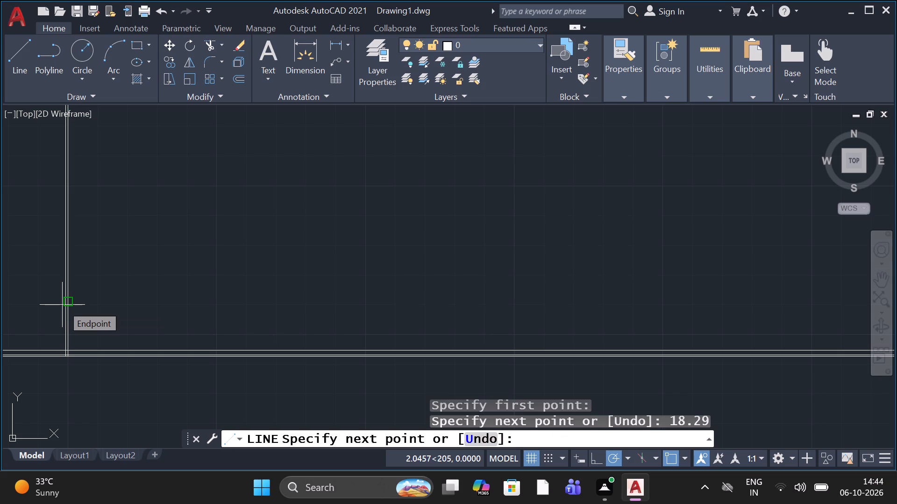
Continue the line 5.48 horizontally to the left from the top of the 18.29 segment, crossing both tall verticals.
{"action": "scroll", "coordinate": [64, 310], "scroll_direction": "down", "scroll_amount": 3}
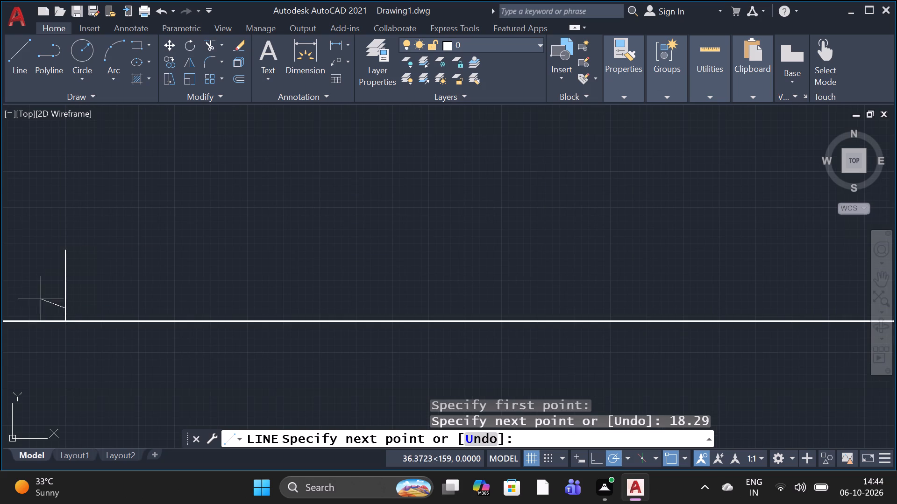
{"action": "scroll", "coordinate": [41, 299], "scroll_direction": "up", "scroll_amount": 3}
{"action": "scroll", "coordinate": [53, 276], "scroll_direction": "down", "scroll_amount": 4}
{"action": "scroll", "coordinate": [48, 289], "scroll_direction": "up", "scroll_amount": 5}
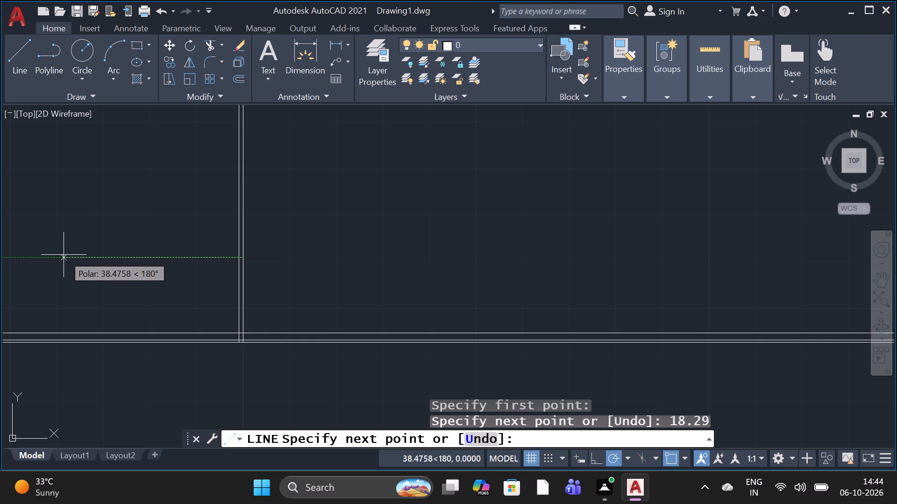
{"action": "key", "text": "5"}
{"action": "key", "text": "period"}
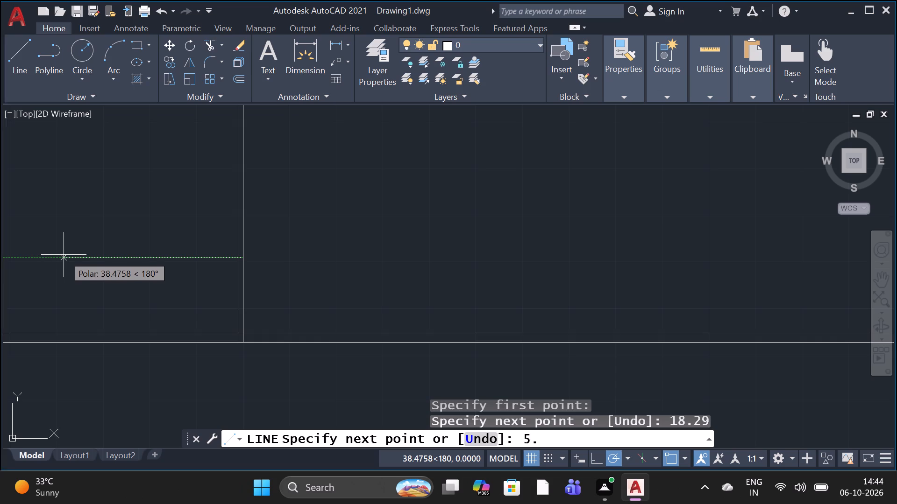
{"action": "key", "text": "4"}
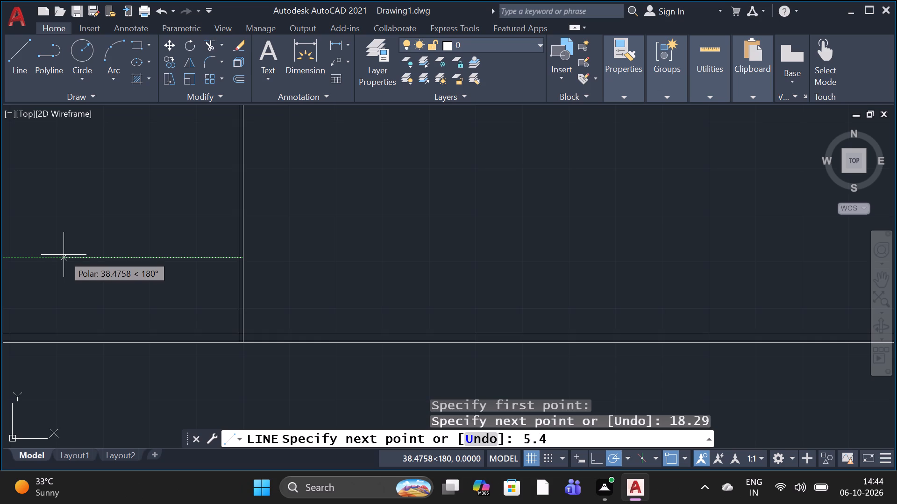
{"action": "key", "text": "8"}
{"action": "key", "text": "space"}
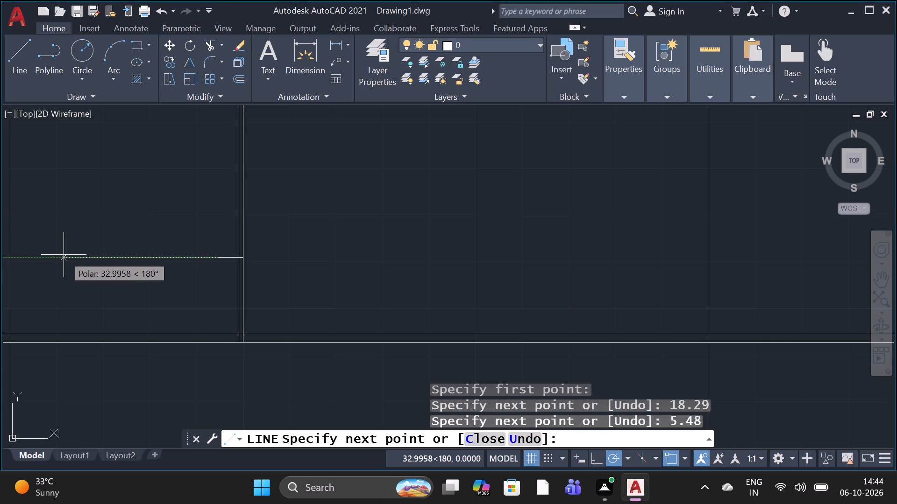
Draw the next segment straight down from the 5.48 segment's left end to the lowest horizontal line and finish the line.
{"action": "scroll", "coordinate": [192, 276], "scroll_direction": "up", "scroll_amount": 3}
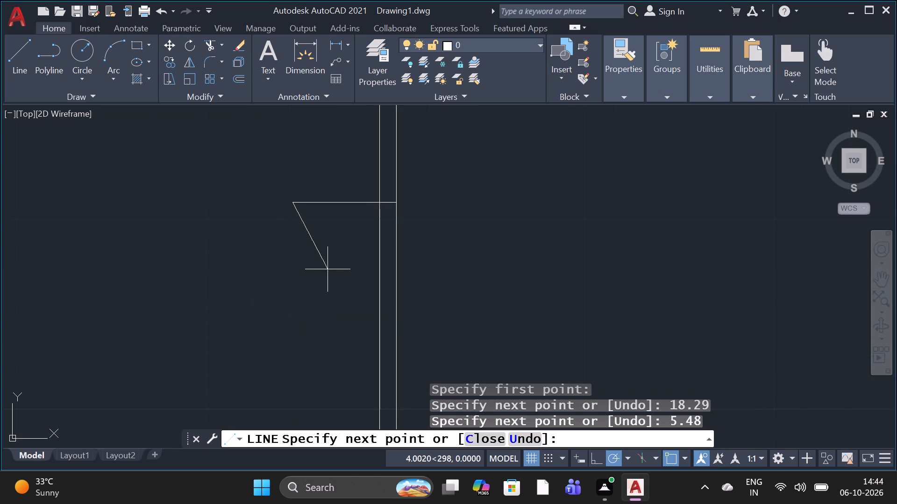
{"action": "scroll", "coordinate": [312, 273], "scroll_direction": "down", "scroll_amount": 4}
{"action": "scroll", "coordinate": [299, 308], "scroll_direction": "up", "scroll_amount": 4}
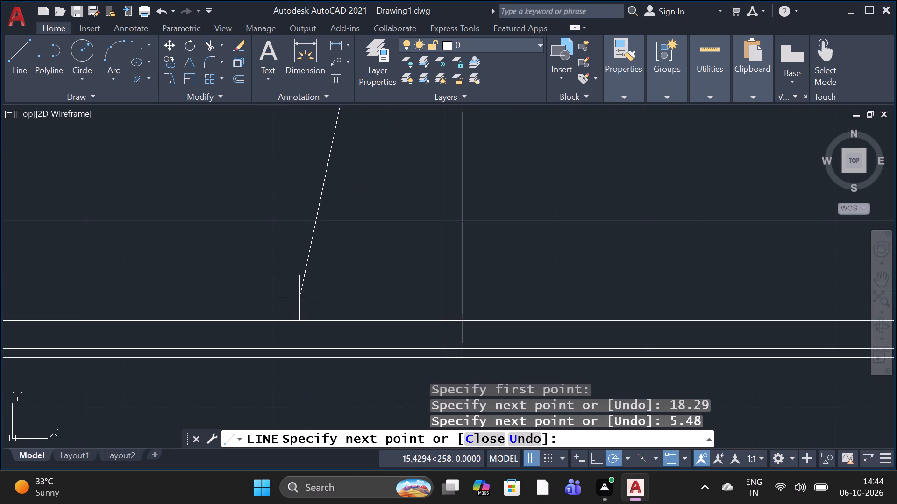
{"action": "left_click", "coordinate": [361, 357]}
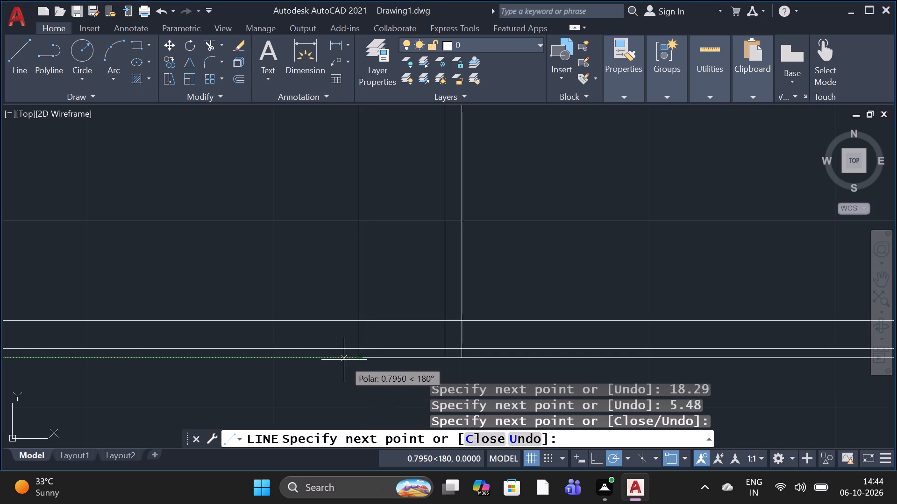
{"action": "key", "text": "space"}
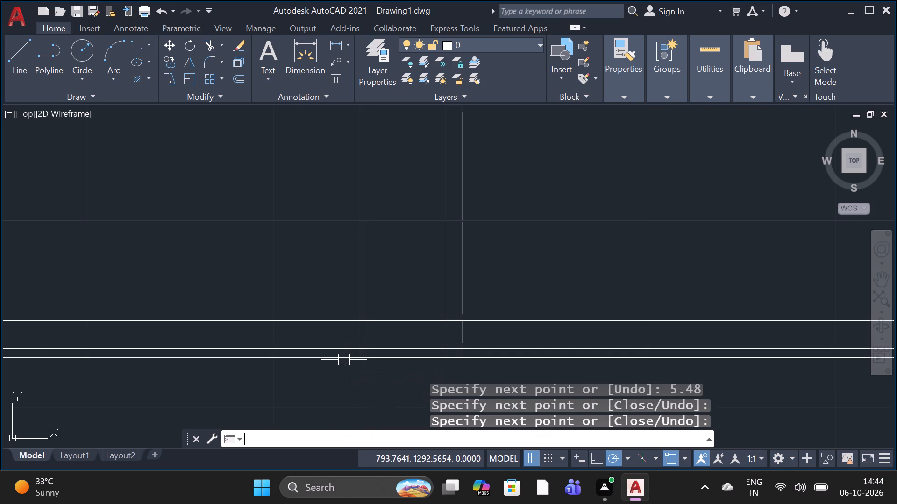
{"action": "key", "text": "space"}
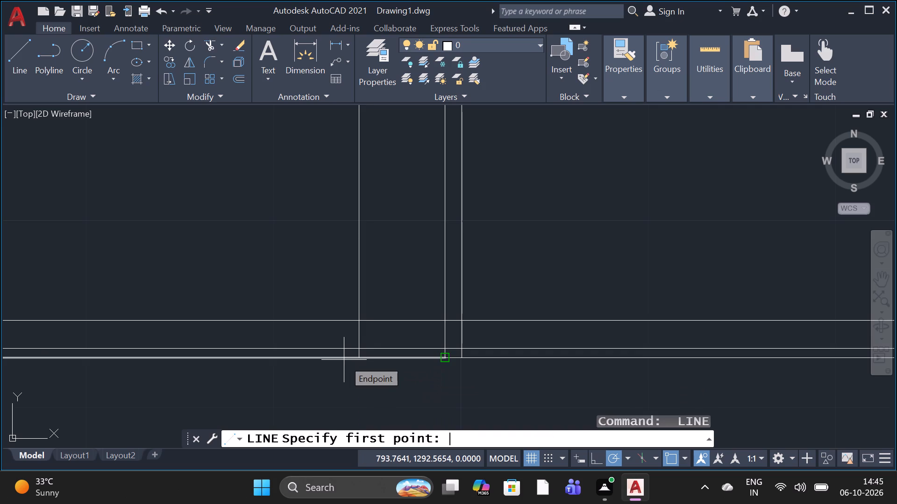
{"action": "key", "text": "Escape"}
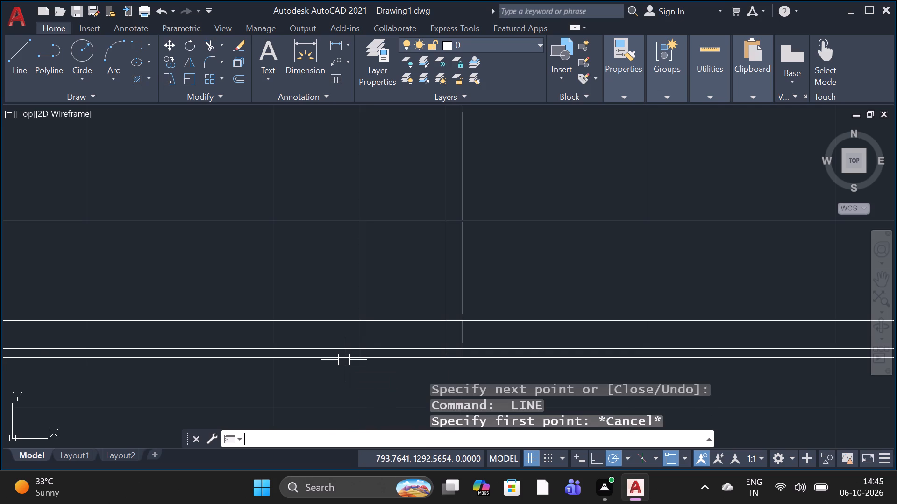
Offset the new vertical line below the 5.48 segment's left end by 1.50 to its left.
{"action": "type", "text": "o"}
{"action": "key", "text": "space"}
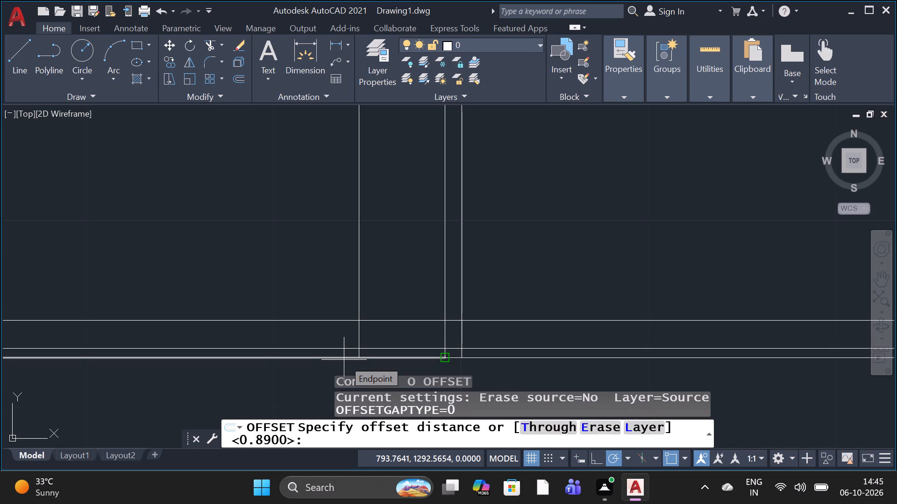
{"action": "key", "text": "1"}
{"action": "key", "text": "period"}
{"action": "key", "text": "5"}
{"action": "key", "text": "0"}
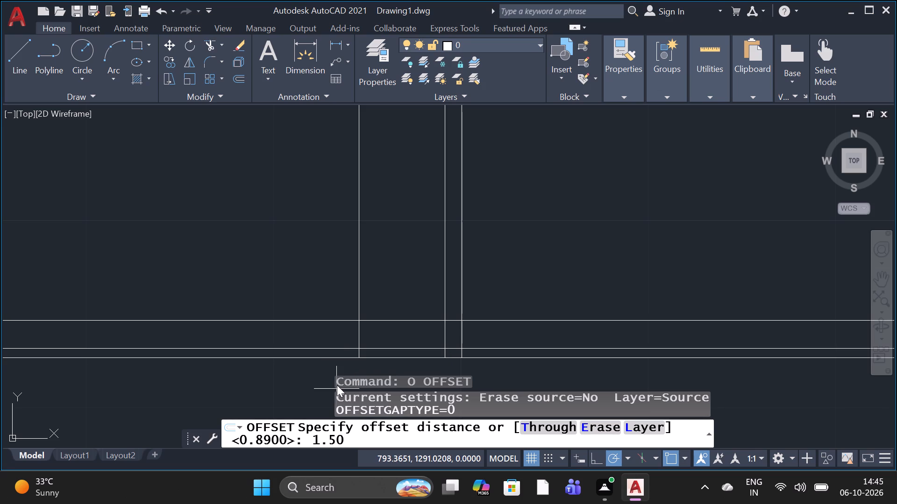
{"action": "key", "text": "space"}
{"action": "left_click", "coordinate": [355, 240]}
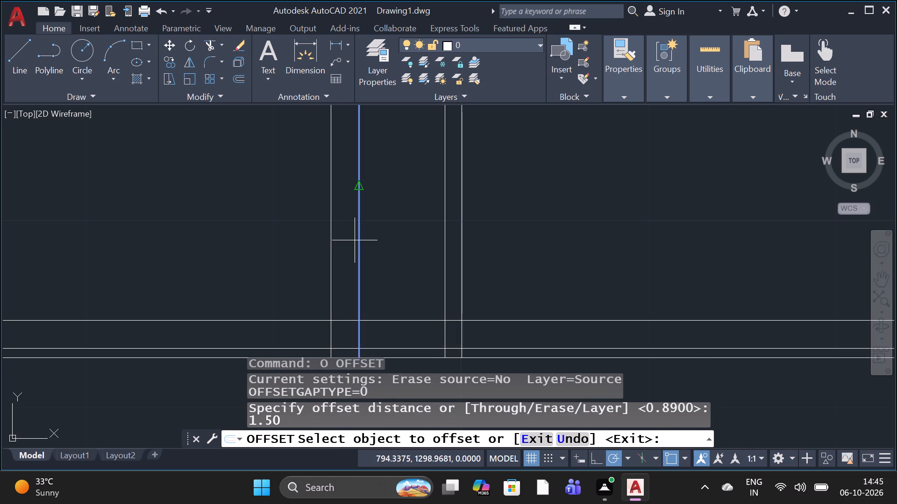
{"action": "left_click", "coordinate": [303, 245]}
{"action": "scroll", "coordinate": [363, 260], "scroll_direction": "down", "scroll_amount": 2}
{"action": "scroll", "coordinate": [386, 151], "scroll_direction": "up", "scroll_amount": 3}
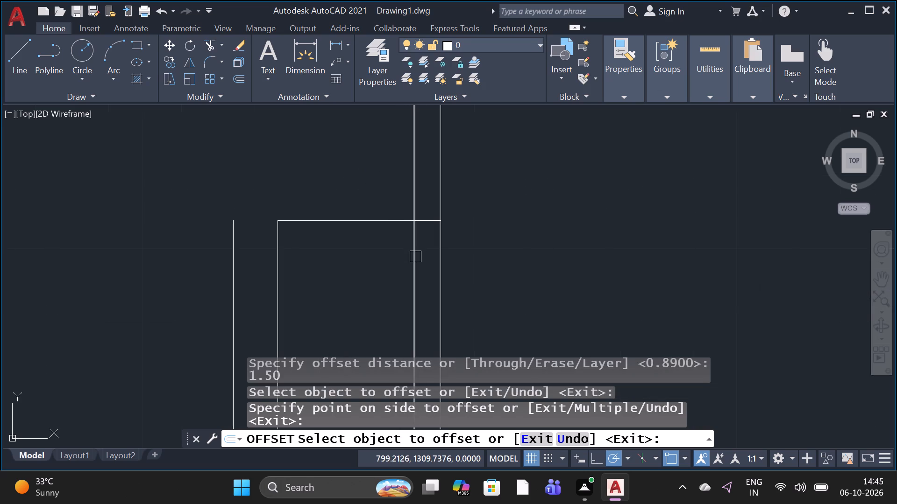
{"action": "scroll", "coordinate": [459, 258], "scroll_direction": "down", "scroll_amount": 2}
{"action": "scroll", "coordinate": [458, 259], "scroll_direction": "up", "scroll_amount": 2}
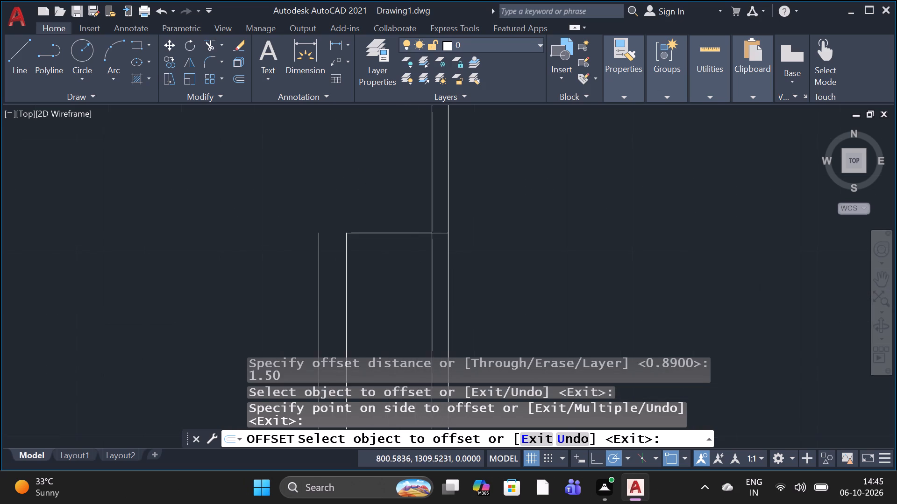
{"action": "scroll", "coordinate": [458, 259], "scroll_direction": "up", "scroll_amount": 1}
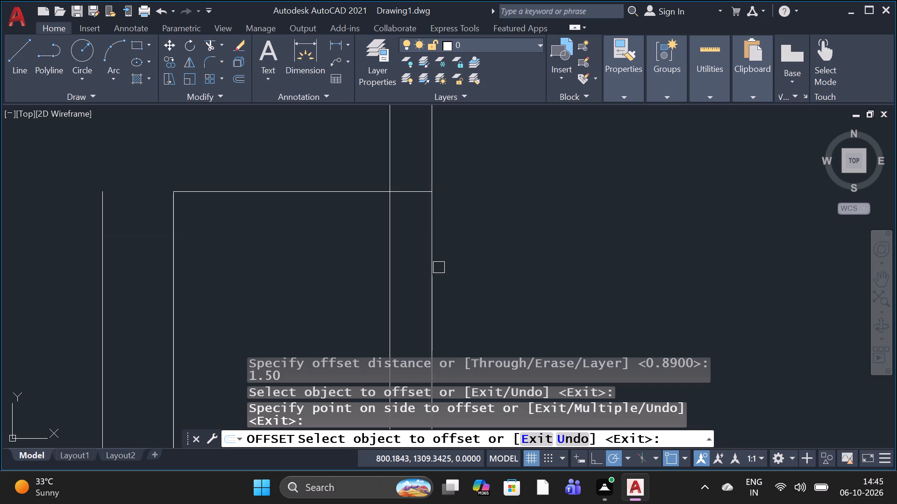
{"action": "key", "text": "space"}
Offset the 18.29 vertical line by 0.89 to its right.
{"action": "key", "text": "space"}
{"action": "key", "text": "0"}
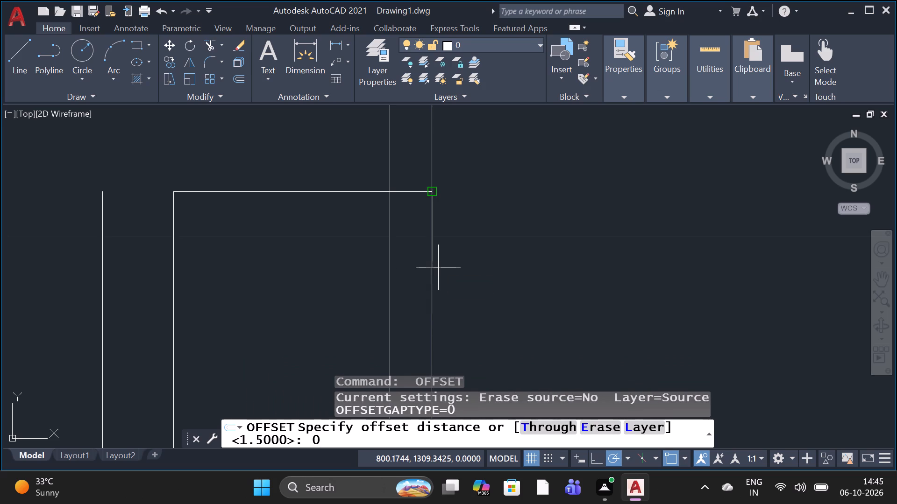
{"action": "key", "text": "period"}
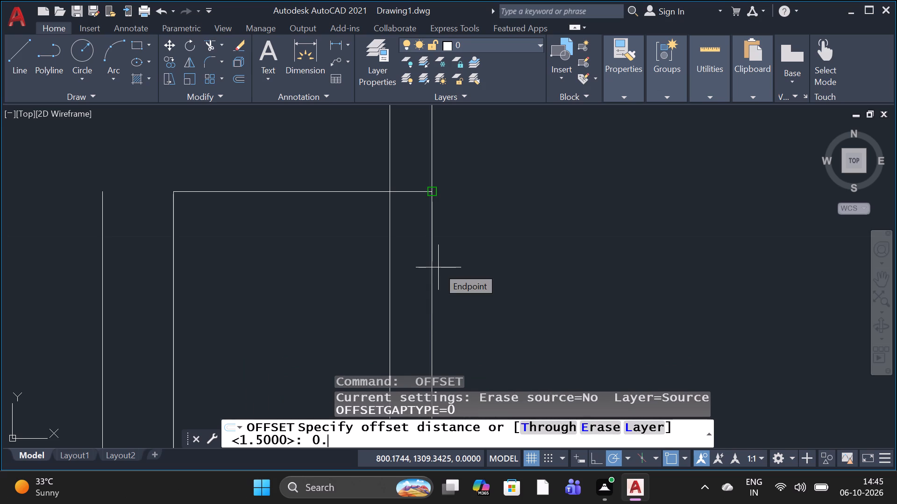
{"action": "type", "text": "89"}
{"action": "key", "text": "space"}
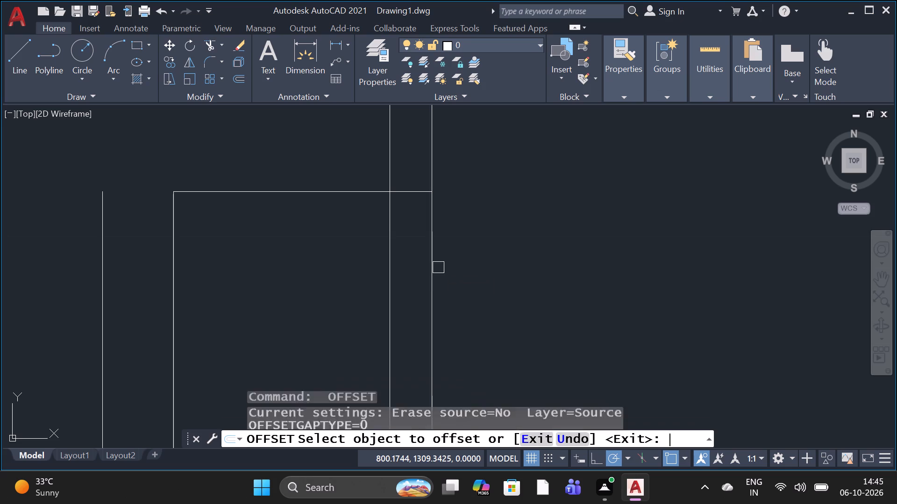
{"action": "left_click", "coordinate": [435, 275]}
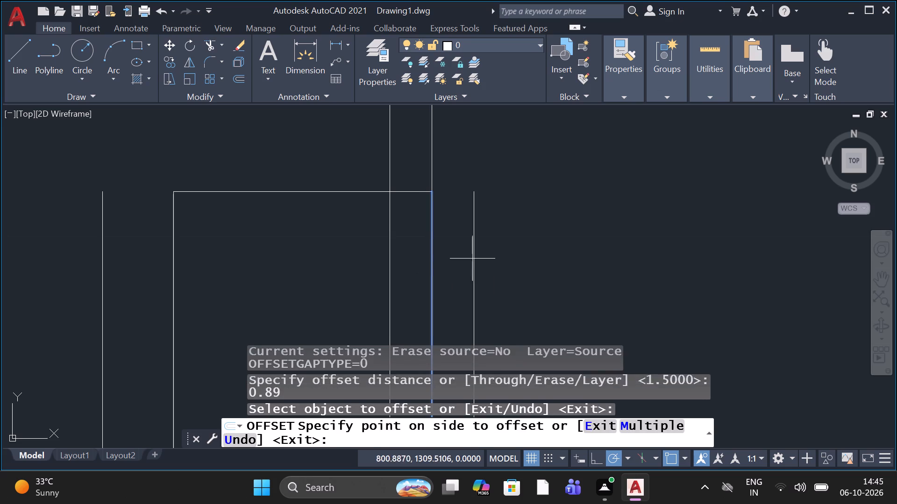
{"action": "left_click", "coordinate": [473, 259]}
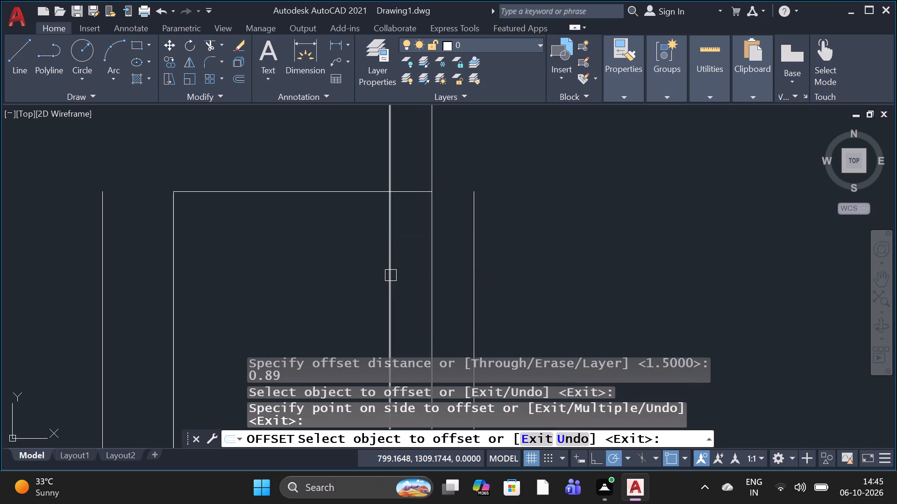
{"action": "key", "text": "Escape"}
Erase the tall vertical line that crosses the 5.48 segment between its two ends.
{"action": "left_click", "coordinate": [391, 275]}
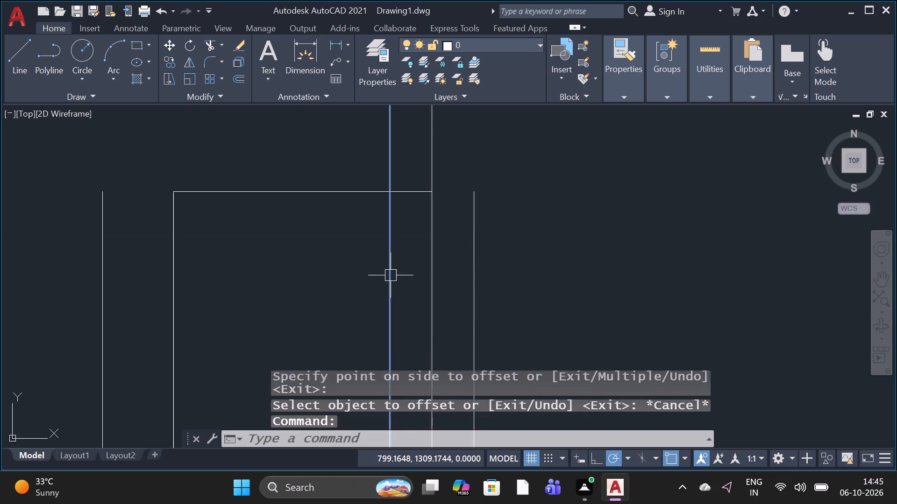
{"action": "key", "text": "Delete"}
Trim the remaining tall vertical line above the right end of the 5.48 segment.
{"action": "scroll", "coordinate": [391, 264], "scroll_direction": "down", "scroll_amount": 1}
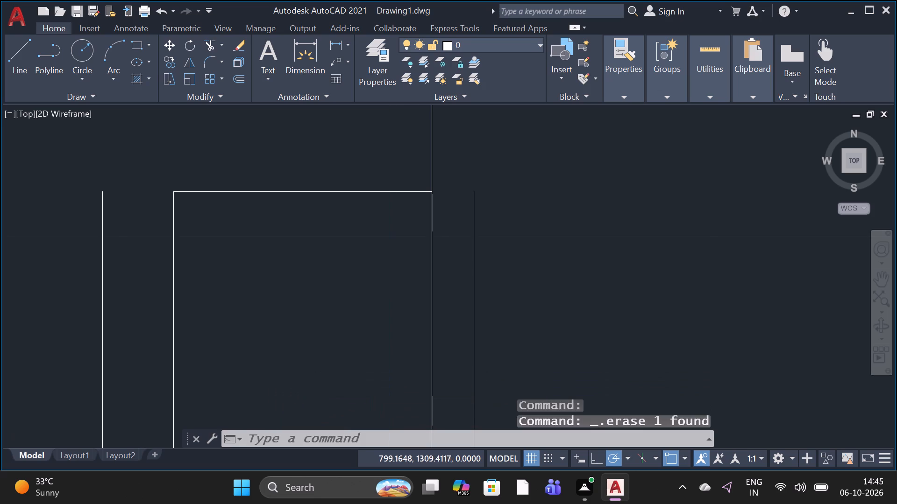
{"action": "scroll", "coordinate": [436, 208], "scroll_direction": "up", "scroll_amount": 1}
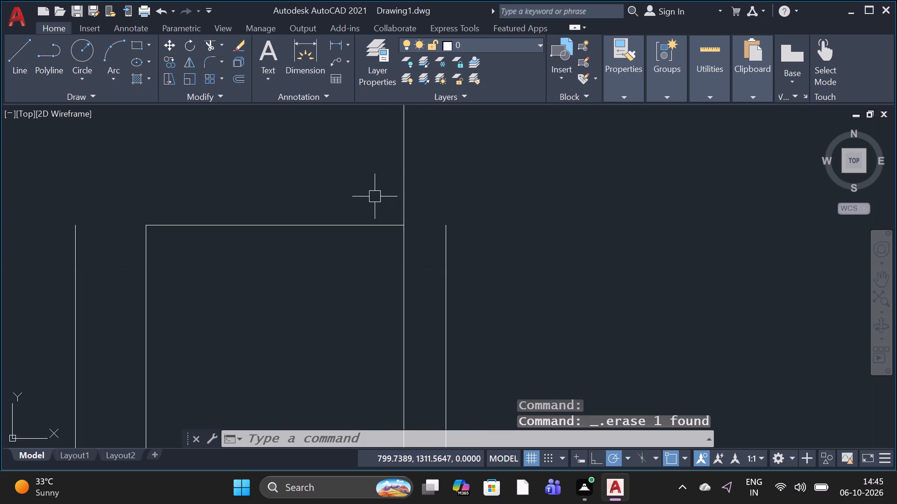
{"action": "scroll", "coordinate": [369, 196], "scroll_direction": "down", "scroll_amount": 2}
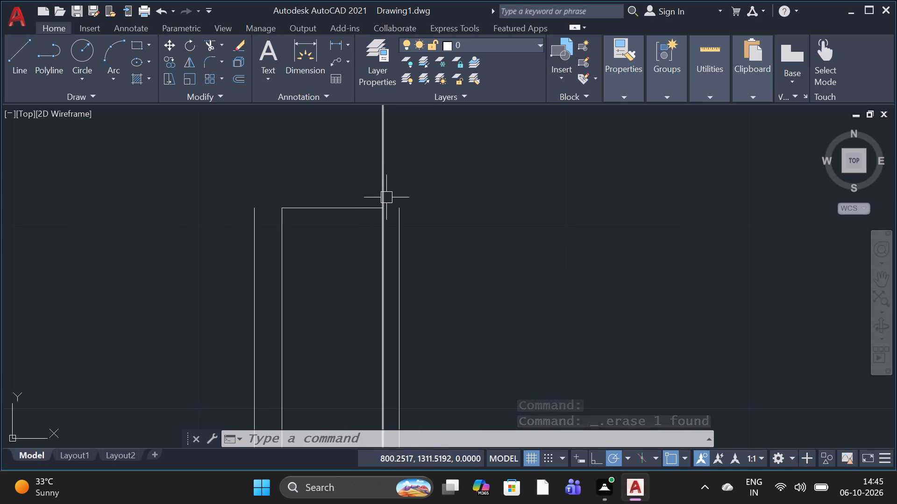
{"action": "key", "text": "t"}
{"action": "key", "text": "r"}
{"action": "key", "text": "space"}
{"action": "key", "text": "space"}
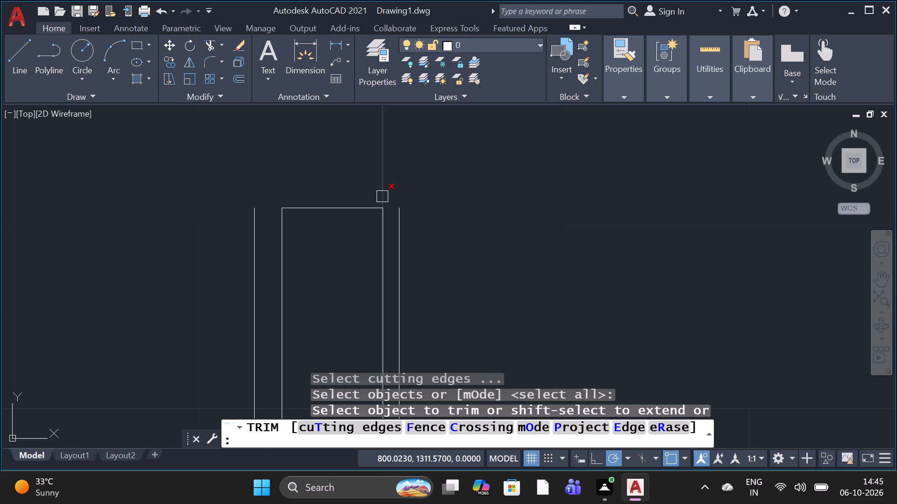
{"action": "left_click", "coordinate": [383, 196]}
{"action": "key", "text": "space"}
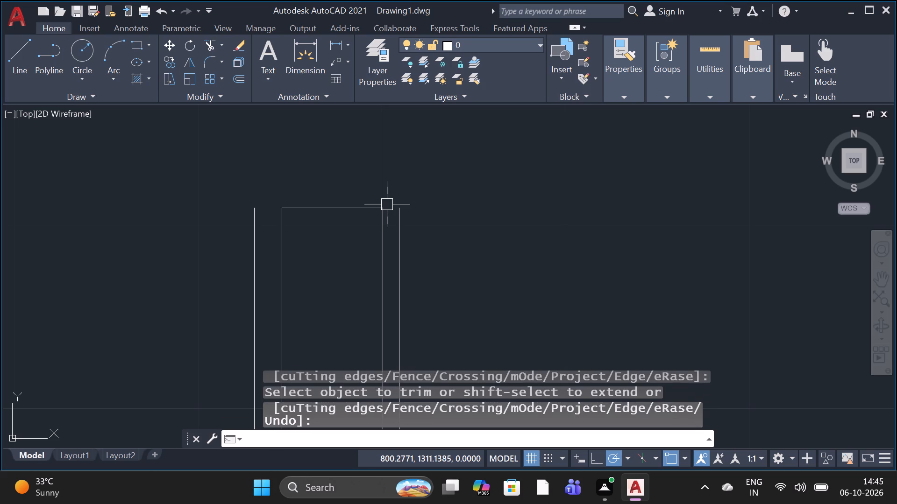
Offset the 5.48 horizontal segment by 1.50 upward.
{"action": "type", "text": "o"}
{"action": "key", "text": "space"}
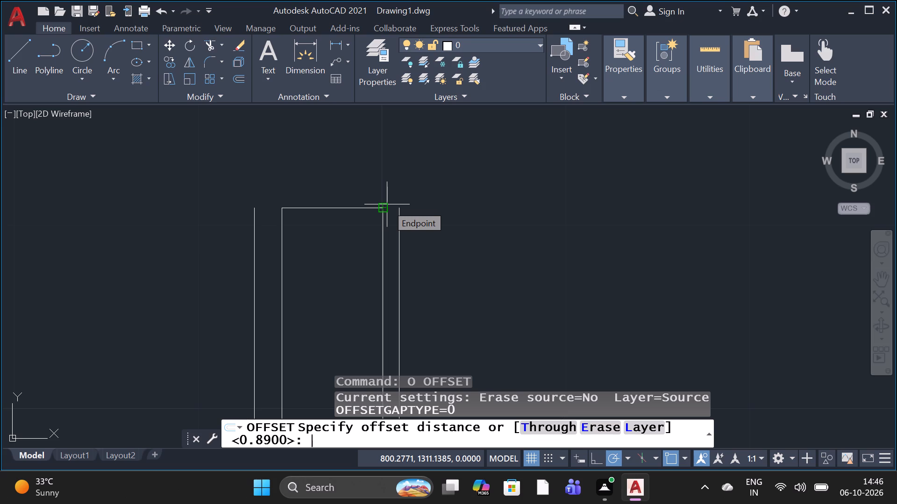
{"action": "key", "text": "1"}
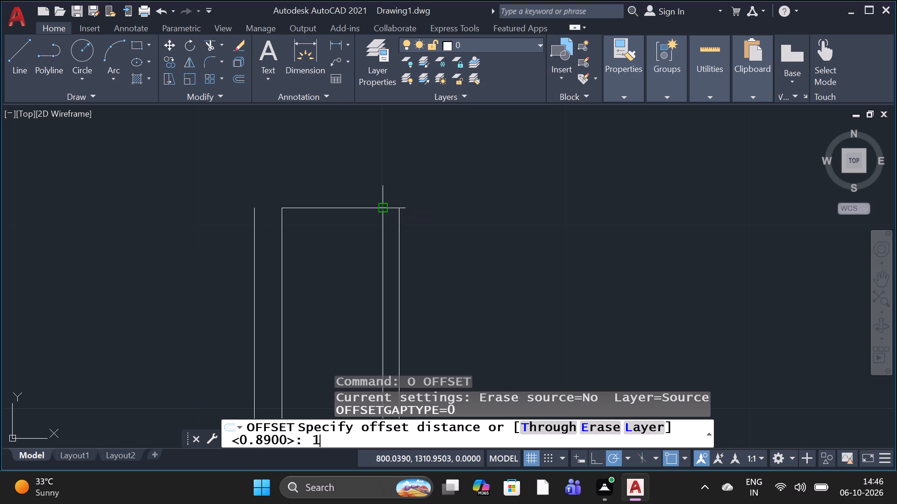
{"action": "key", "text": "period"}
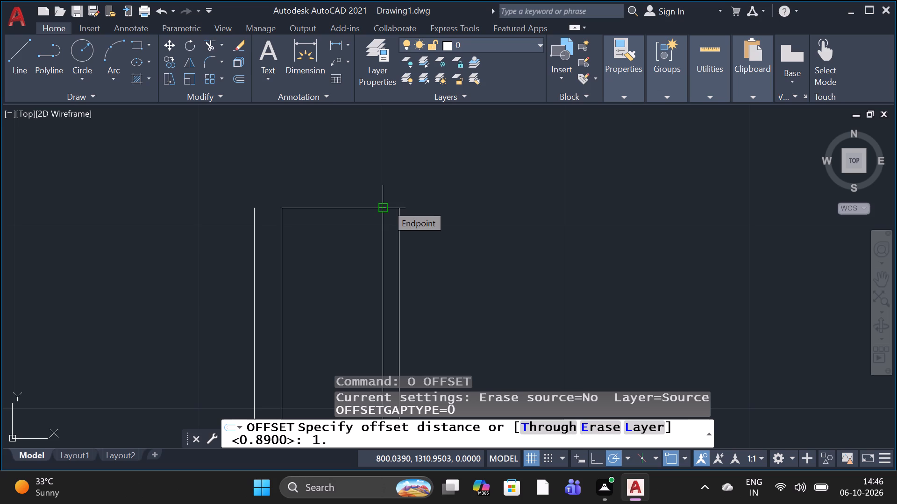
{"action": "key", "text": "5"}
{"action": "key", "text": "0"}
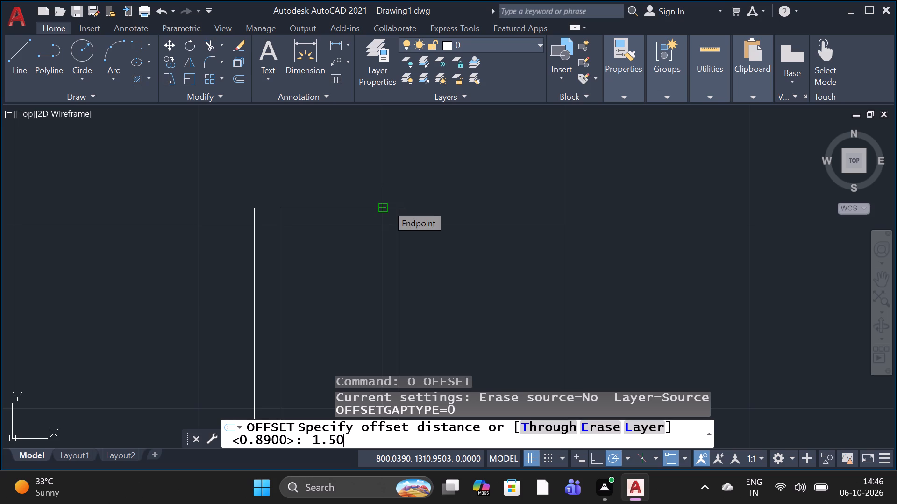
{"action": "key", "text": "space"}
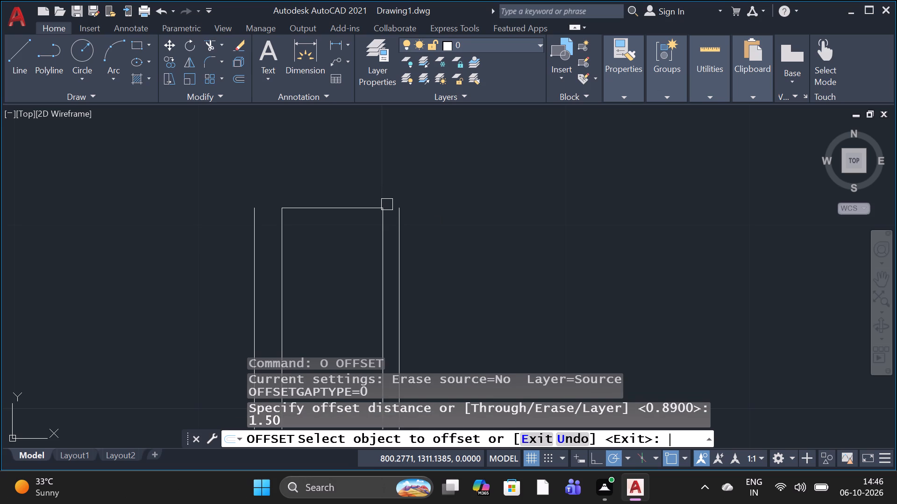
{"action": "left_click", "coordinate": [347, 203]}
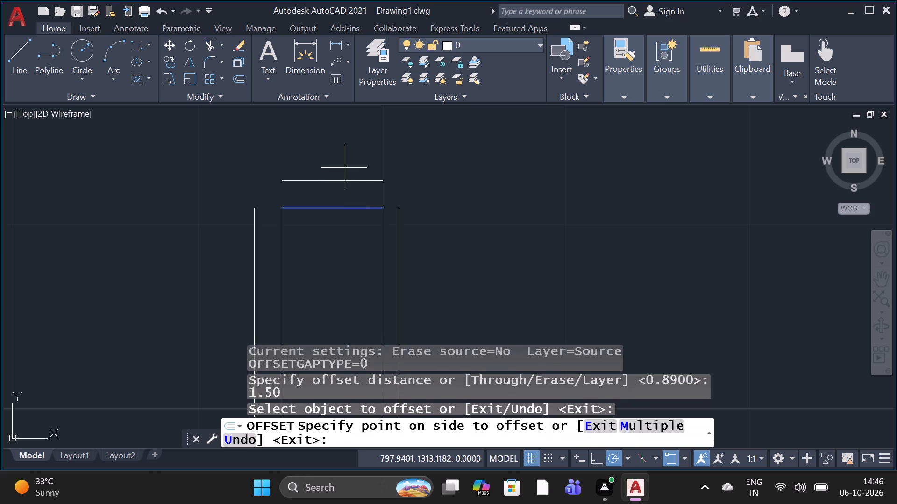
{"action": "left_click", "coordinate": [336, 149]}
{"action": "key", "text": "space"}
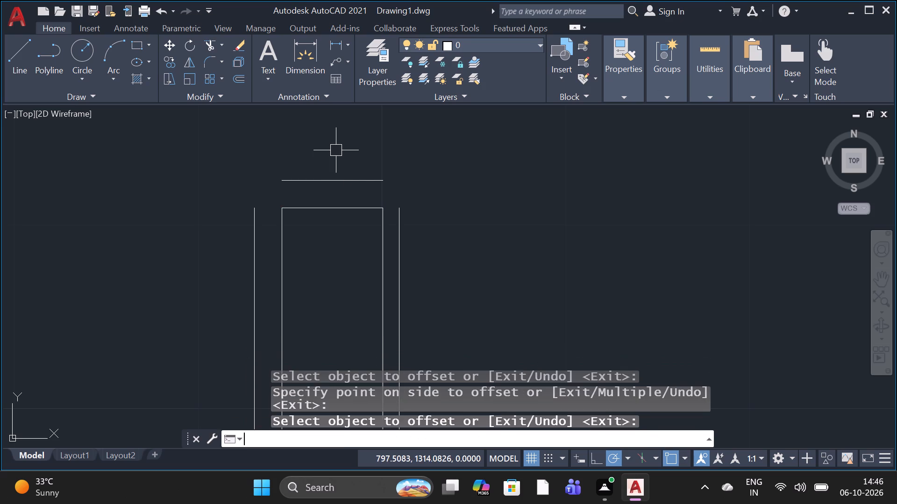
Extend both outer vertical lines and the offset top line so they meet at the two upper outer corners.
{"action": "key", "text": "e"}
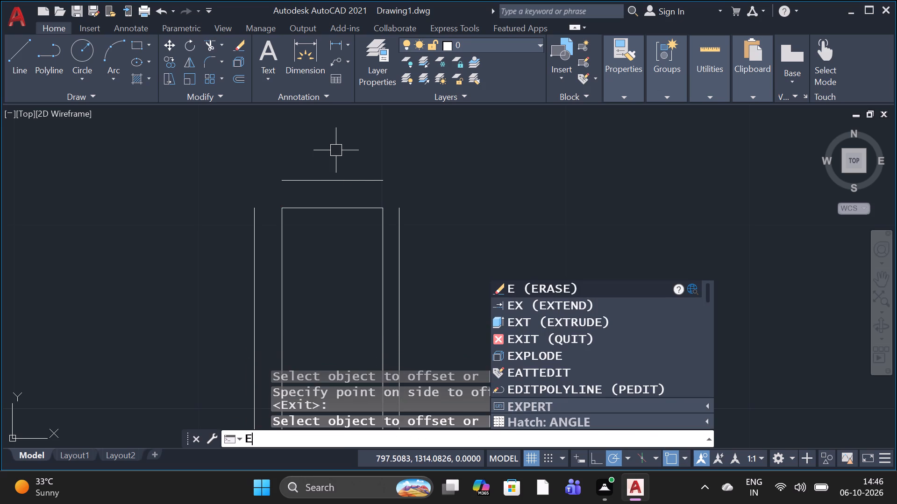
{"action": "type", "text": "x"}
{"action": "key", "text": "space"}
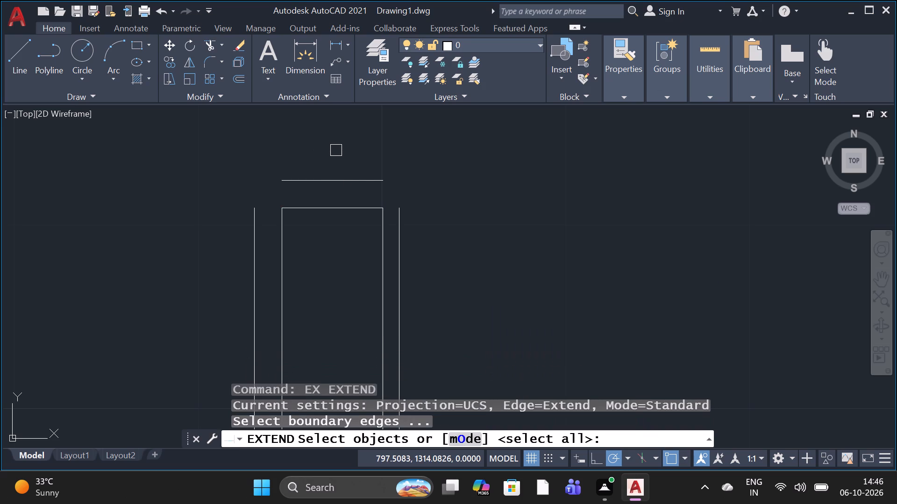
{"action": "key", "text": "space"}
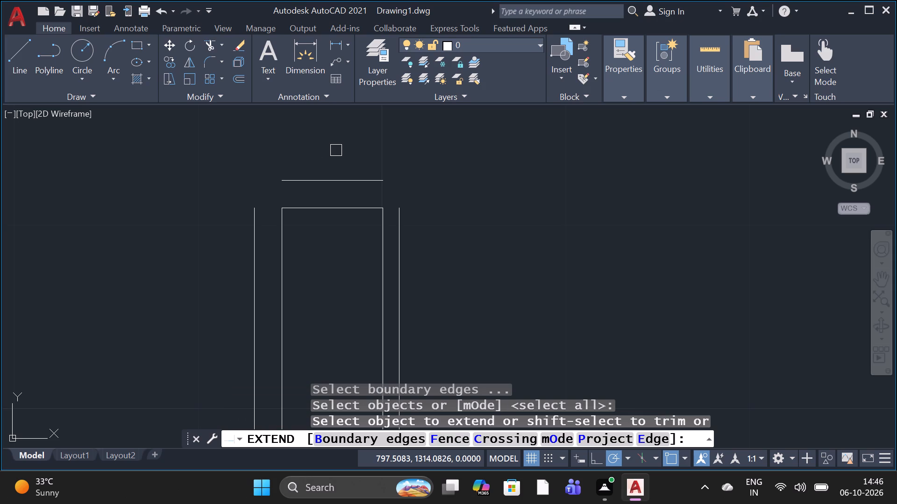
{"action": "left_click", "coordinate": [257, 226]}
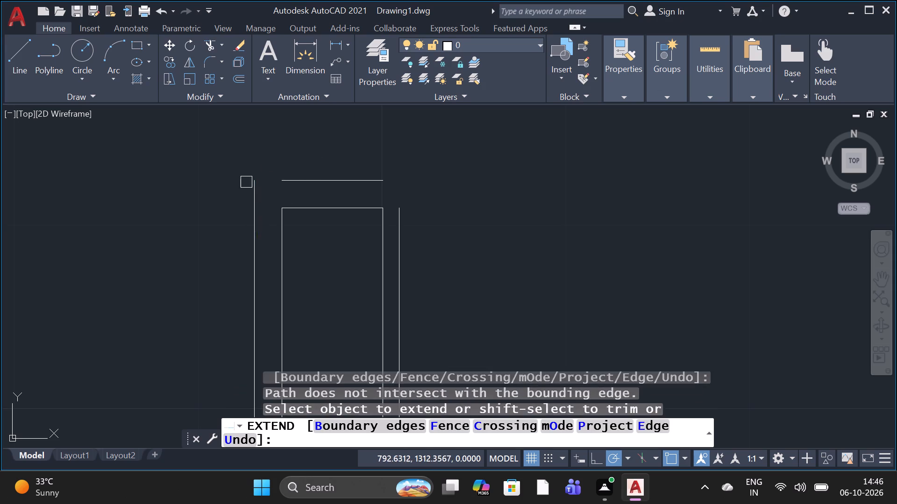
{"action": "left_click", "coordinate": [285, 179]}
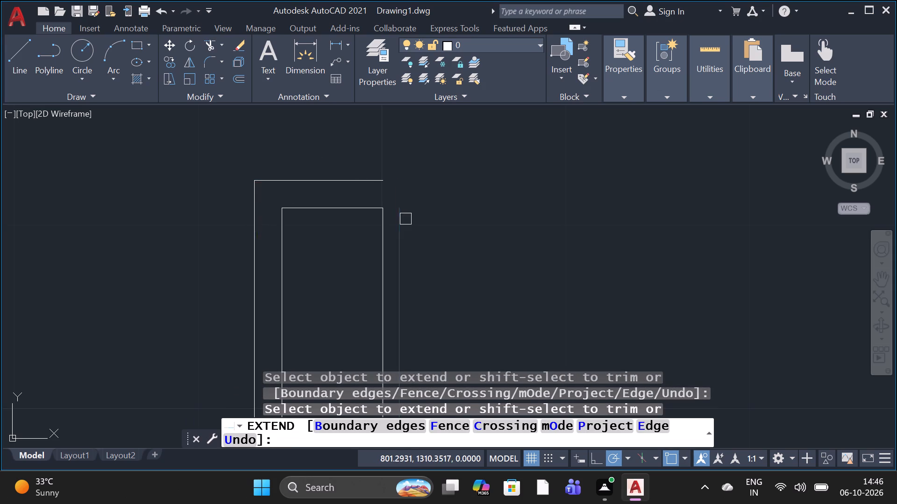
{"action": "left_click", "coordinate": [406, 219]}
{"action": "left_click", "coordinate": [398, 222]}
{"action": "left_click", "coordinate": [381, 178]}
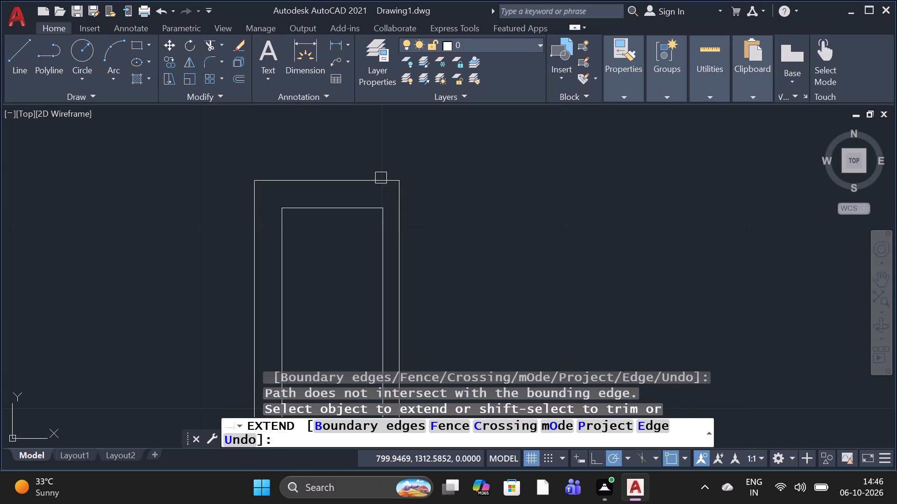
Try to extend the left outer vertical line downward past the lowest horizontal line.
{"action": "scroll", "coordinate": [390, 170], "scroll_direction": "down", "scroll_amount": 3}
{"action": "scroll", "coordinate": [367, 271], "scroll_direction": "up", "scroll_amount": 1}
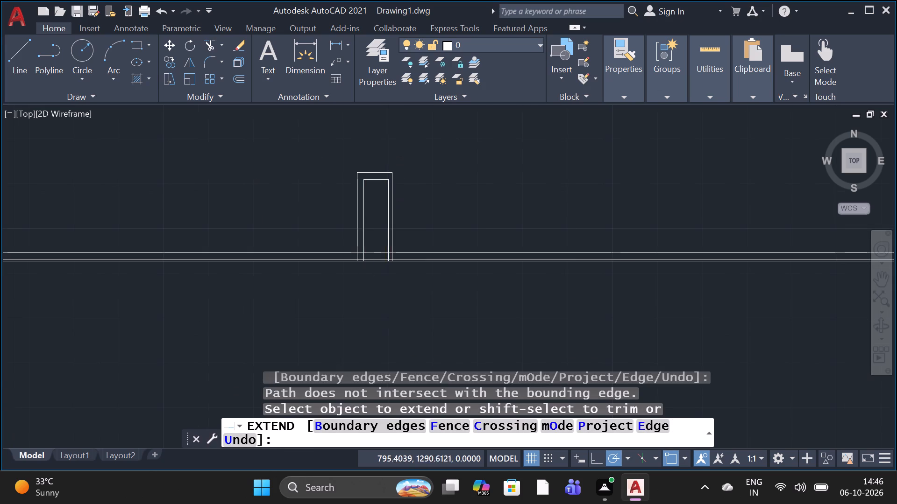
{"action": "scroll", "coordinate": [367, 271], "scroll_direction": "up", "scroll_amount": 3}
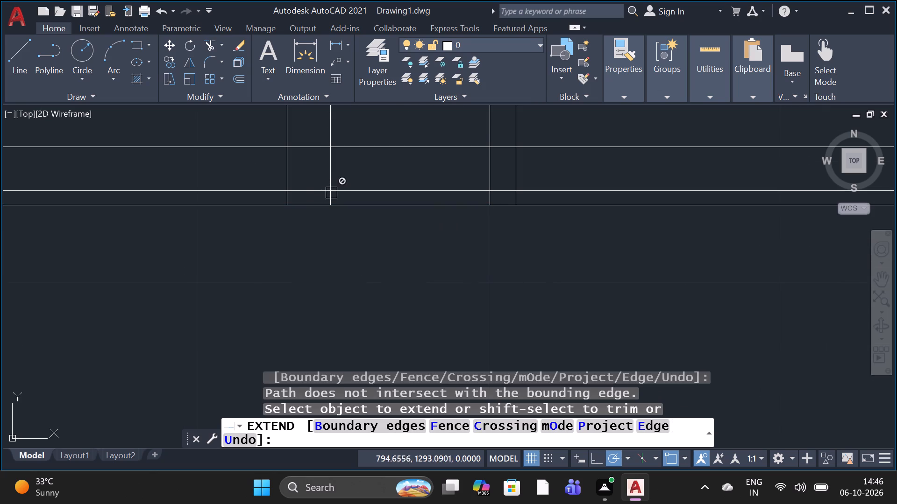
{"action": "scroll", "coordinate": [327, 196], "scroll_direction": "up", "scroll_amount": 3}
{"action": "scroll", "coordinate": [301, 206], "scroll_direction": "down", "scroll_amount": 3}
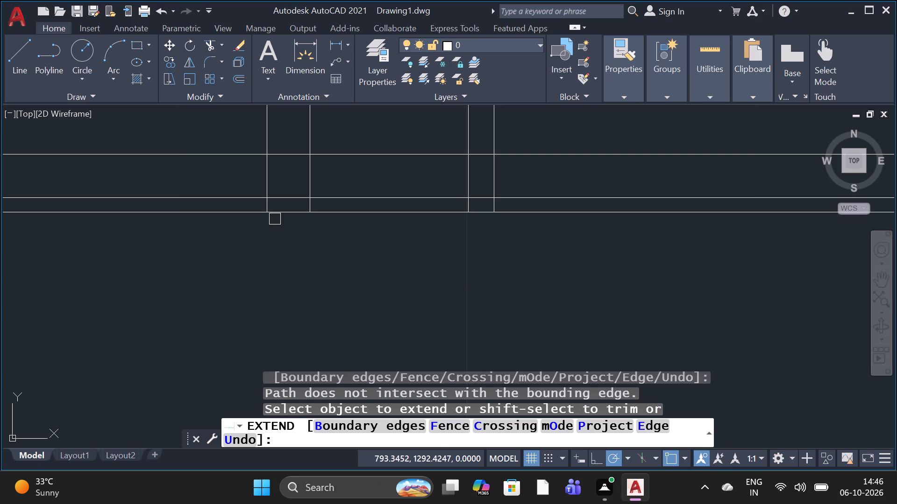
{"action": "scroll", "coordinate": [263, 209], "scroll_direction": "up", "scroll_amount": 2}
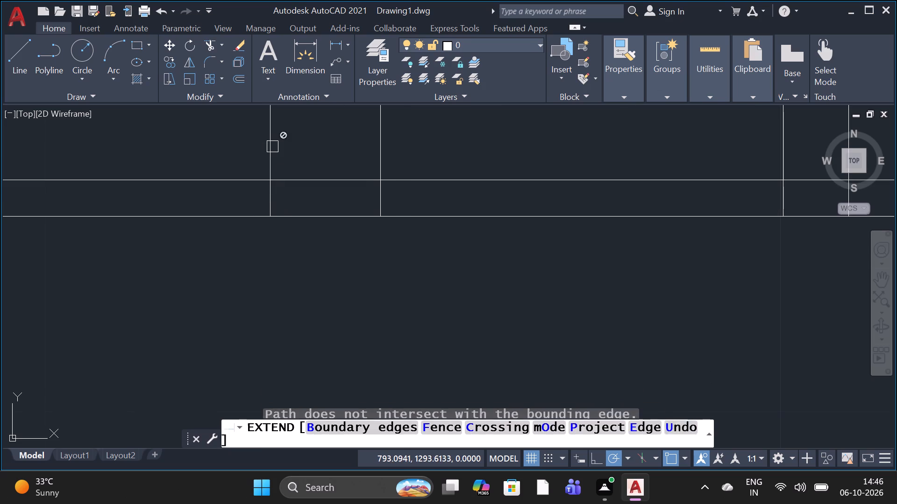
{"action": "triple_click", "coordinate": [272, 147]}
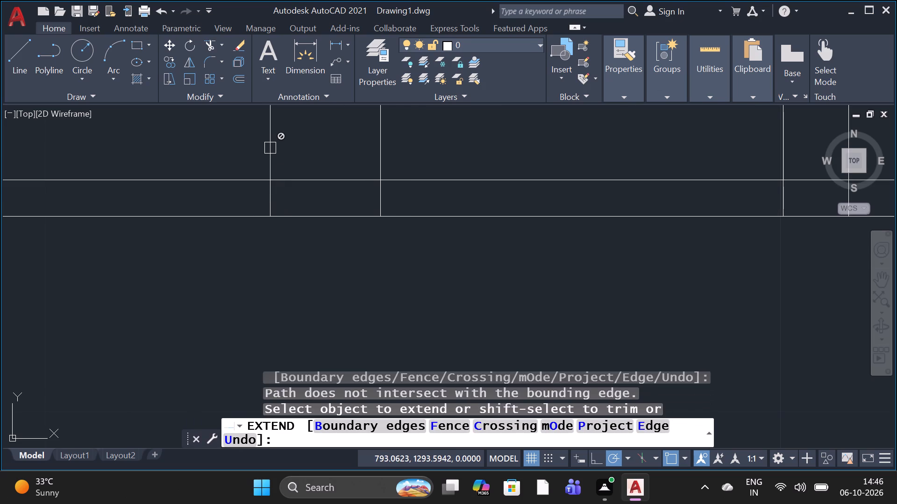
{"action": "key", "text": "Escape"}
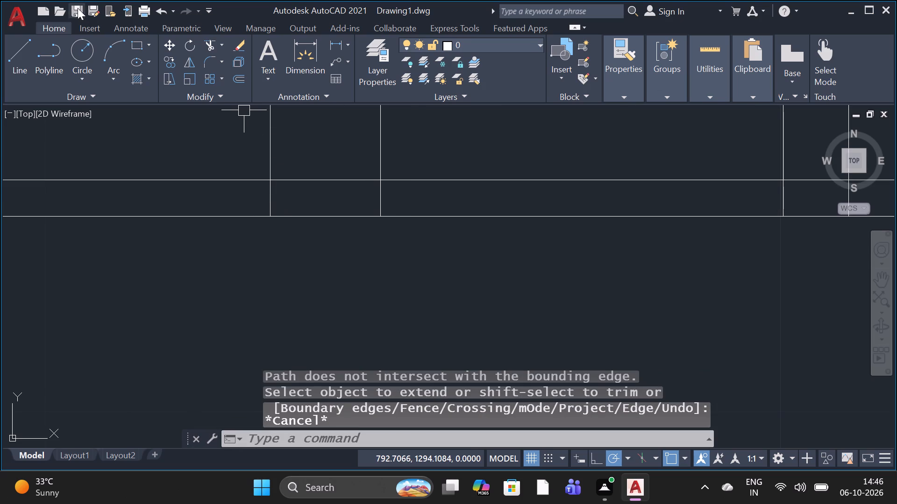
Draw a 1.50 line segment straight down from the left outer vertical's end on the lowest horizontal line.
{"action": "left_click", "coordinate": [25, 53]}
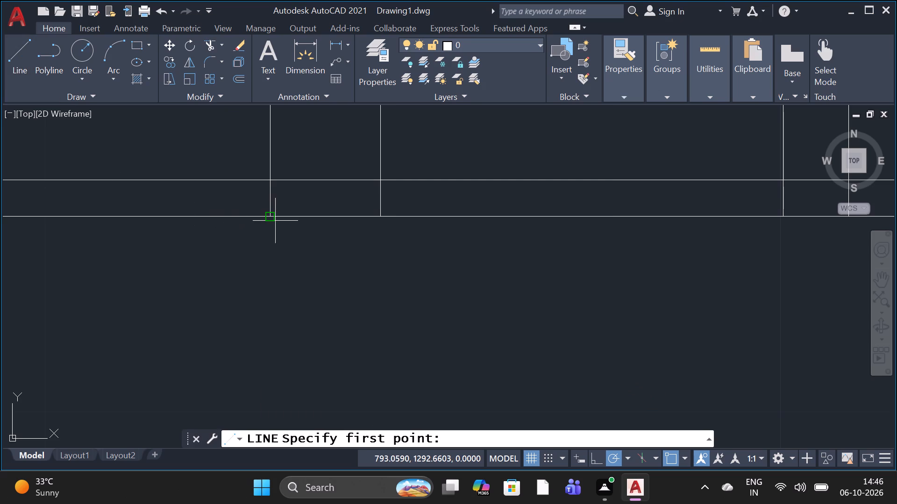
{"action": "scroll", "coordinate": [263, 221], "scroll_direction": "up", "scroll_amount": 2}
{"action": "left_click", "coordinate": [277, 203]}
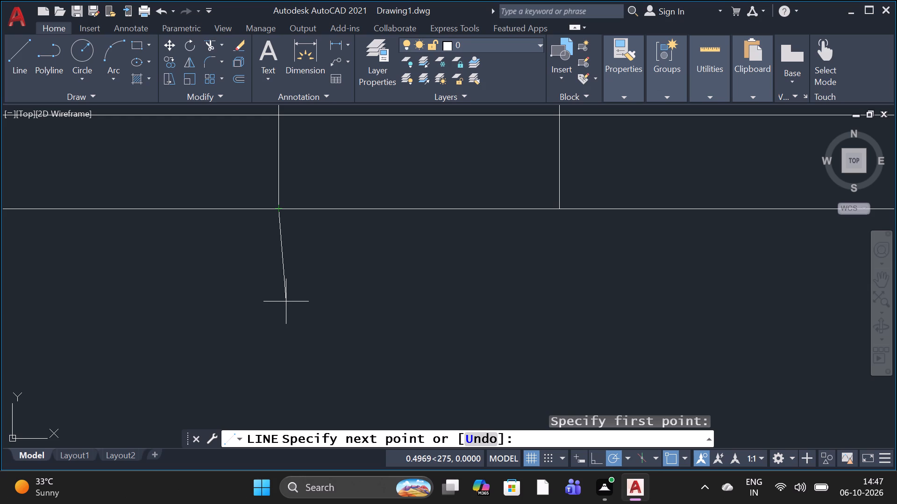
{"action": "key", "text": "1"}
{"action": "key", "text": "comma"}
{"action": "key", "text": "BackSpace"}
{"action": "key", "text": "period"}
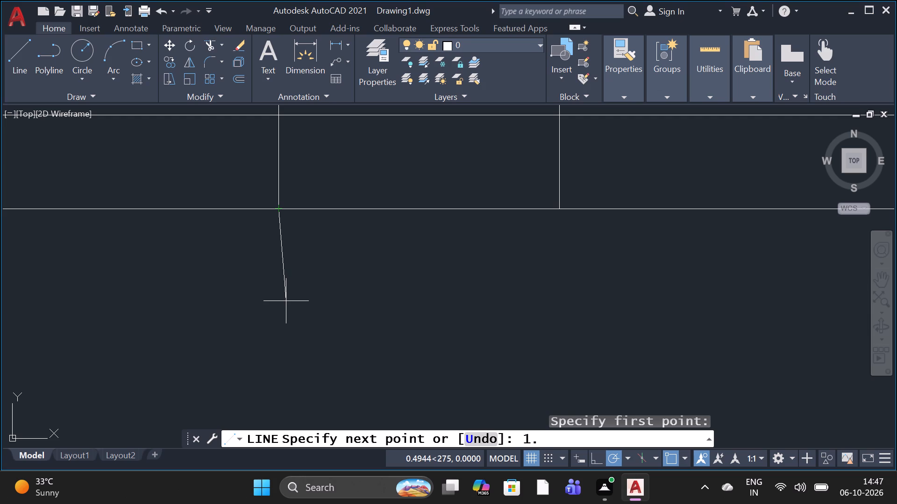
{"action": "key", "text": "5"}
{"action": "key", "text": "0"}
{"action": "left_click", "coordinate": [276, 261]}
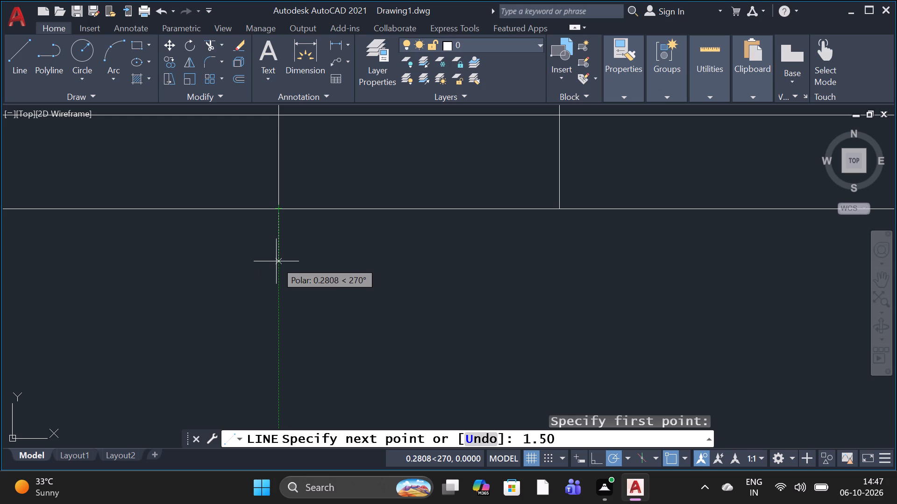
{"action": "key", "text": "space"}
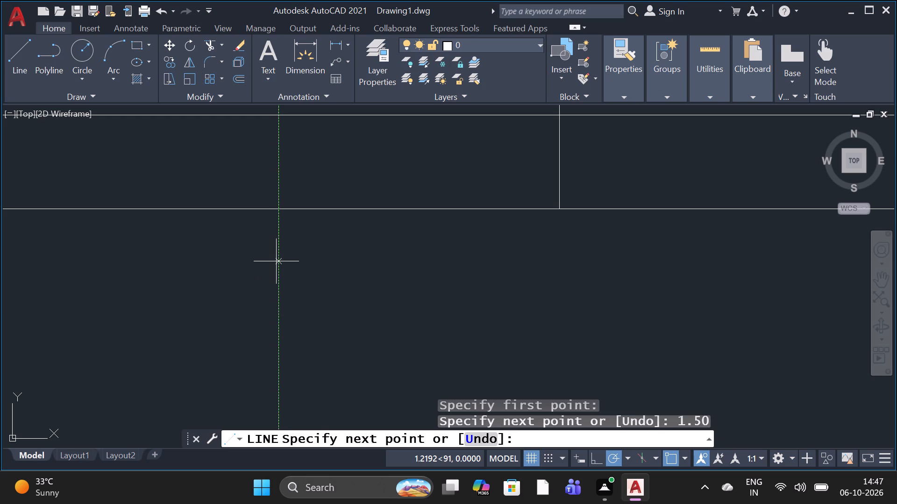
{"action": "scroll", "coordinate": [456, 217], "scroll_direction": "down", "scroll_amount": 3}
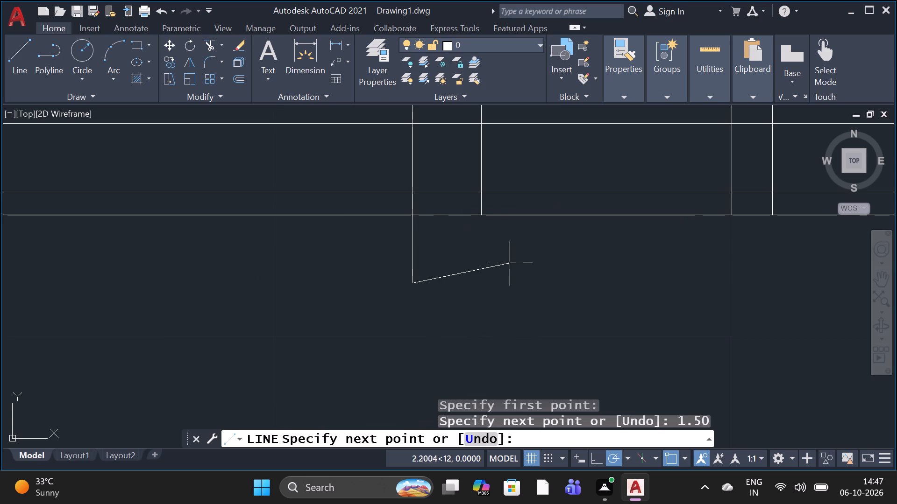
Continue the line 7.87 horizontally to below the right outer vertical, then 1.50 up to that vertical's lower end.
{"action": "scroll", "coordinate": [508, 266], "scroll_direction": "down", "scroll_amount": 2}
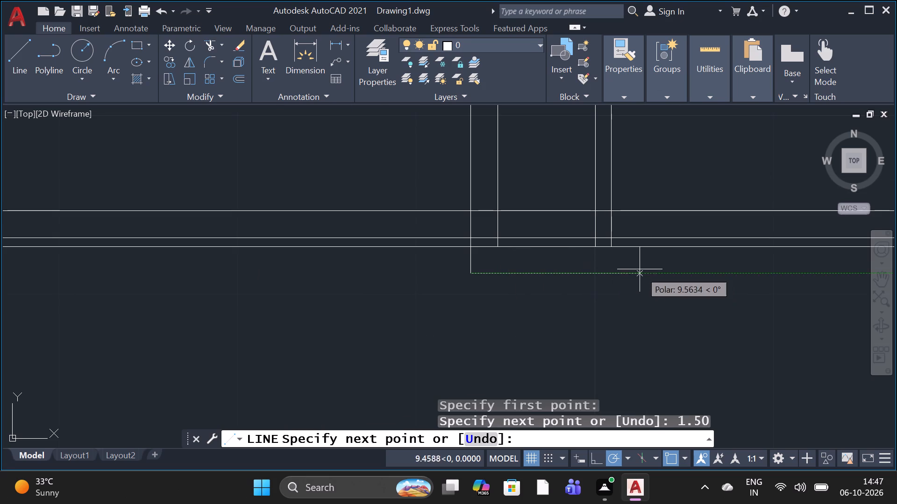
{"action": "left_click", "coordinate": [612, 272]}
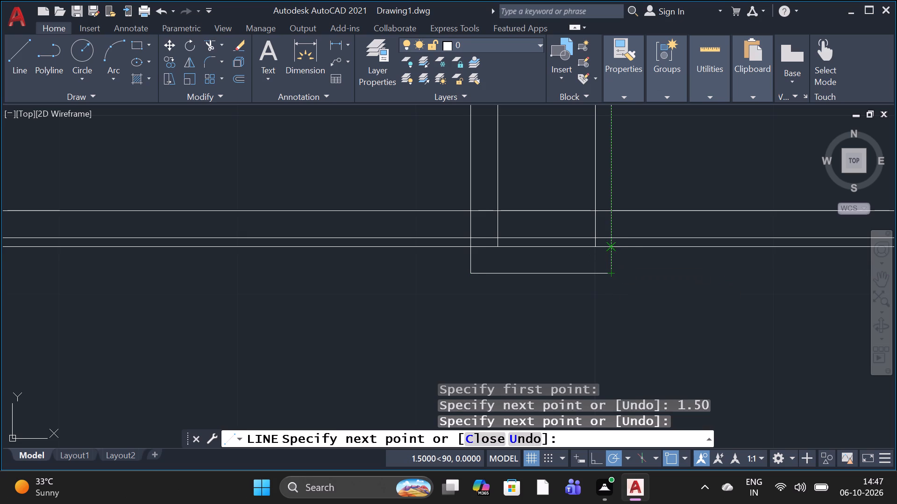
{"action": "left_click", "coordinate": [612, 246]}
{"action": "key", "text": "space"}
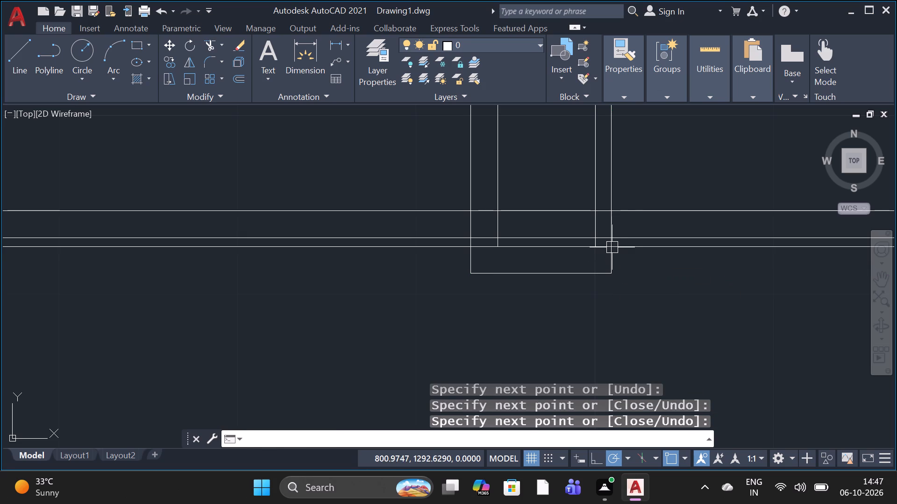
Draw a 5.48 horizontal line joining the lower ends of the two inner verticals.
{"action": "left_click", "coordinate": [14, 48]}
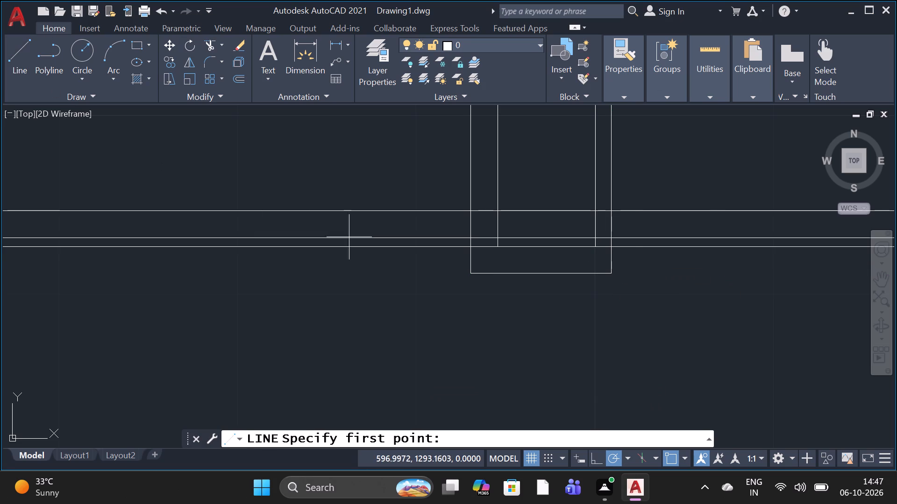
{"action": "scroll", "coordinate": [555, 230], "scroll_direction": "up", "scroll_amount": 3}
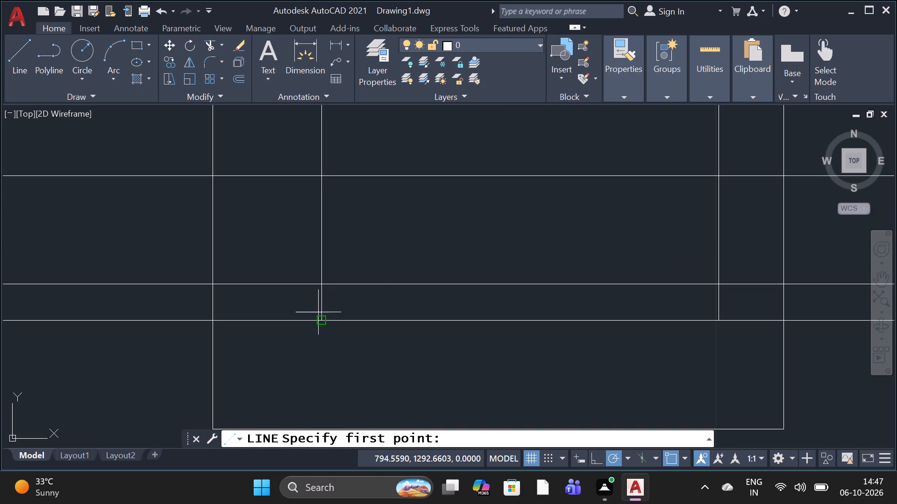
{"action": "left_click", "coordinate": [318, 312]}
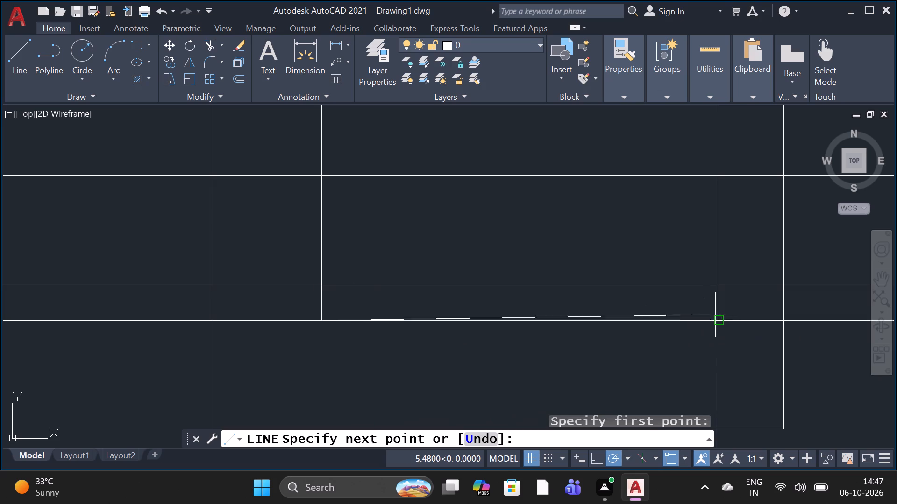
{"action": "left_click", "coordinate": [716, 316]}
{"action": "key", "text": "space"}
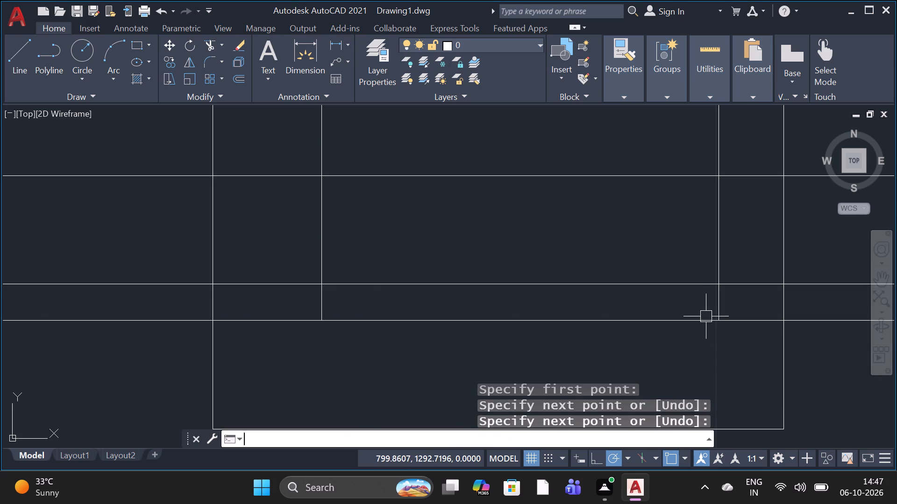
Trim the three long horizontal lines between the outer verticals, keeping the bottom edge between the inner verticals.
{"action": "type", "text": "tr"}
{"action": "key", "text": "space"}
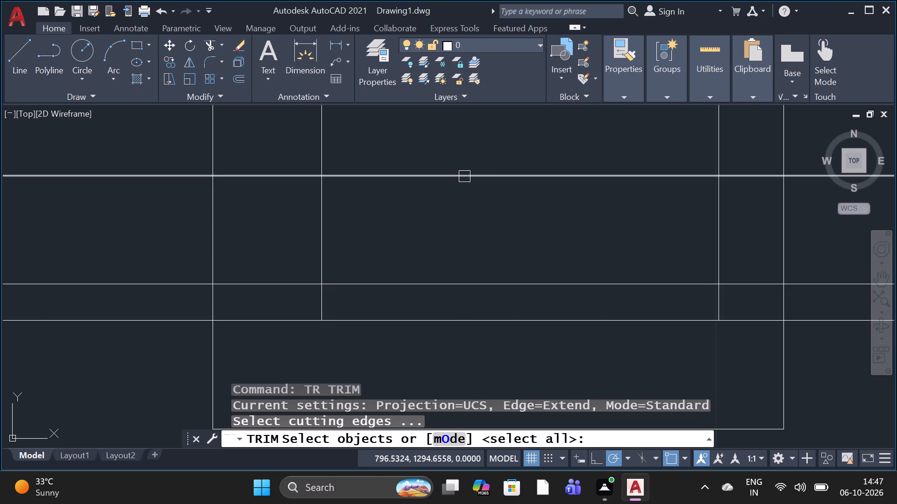
{"action": "key", "text": "space"}
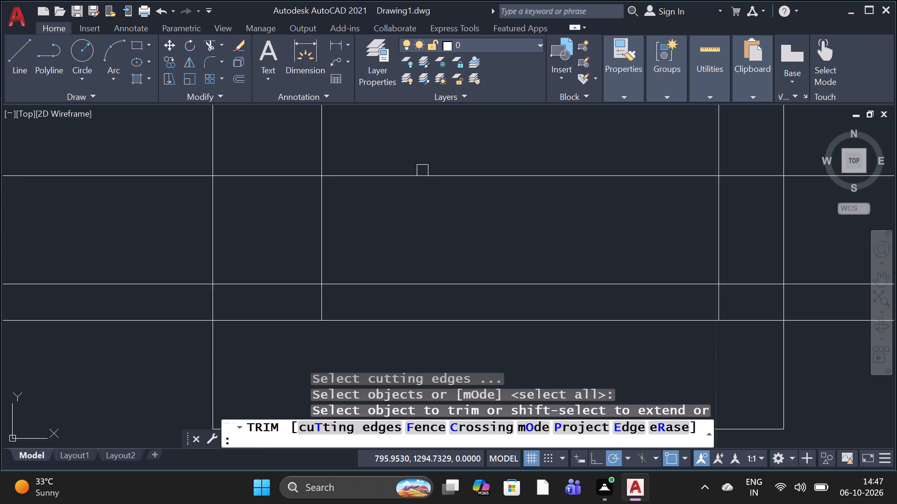
{"action": "left_click", "coordinate": [425, 171]}
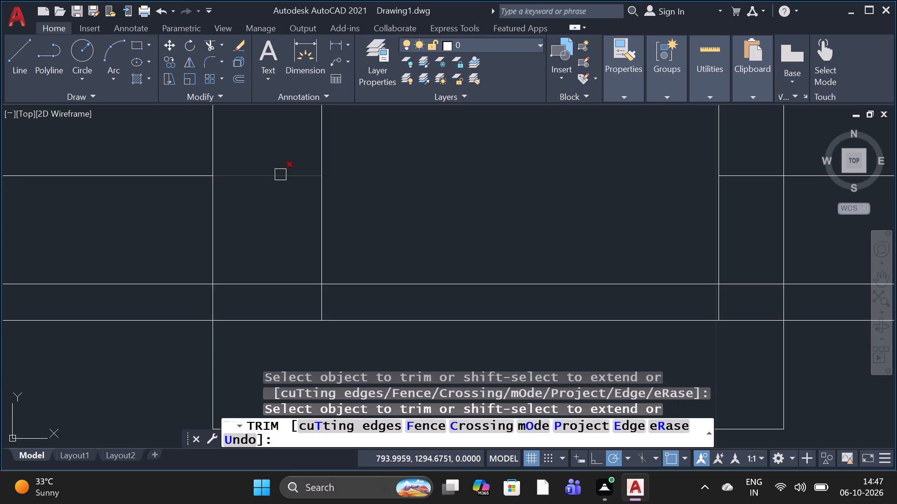
{"action": "left_click", "coordinate": [283, 175]}
{"action": "left_click", "coordinate": [752, 178]}
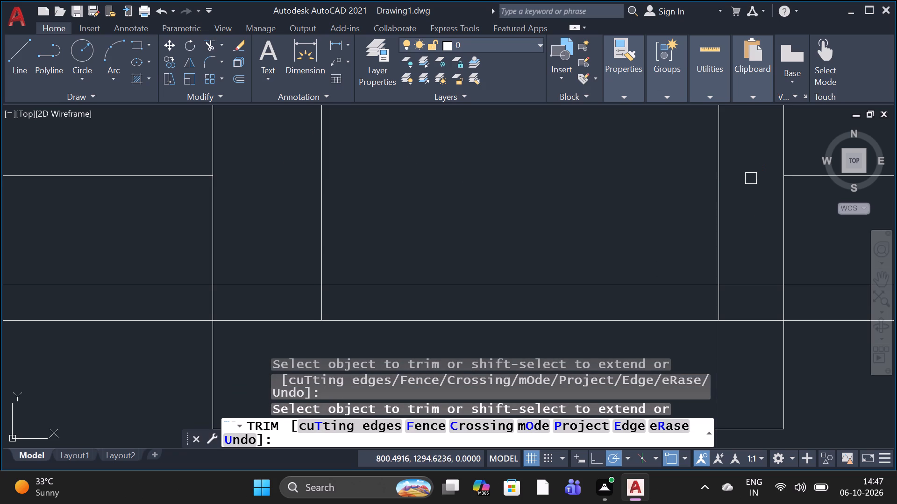
{"action": "scroll", "coordinate": [557, 236], "scroll_direction": "down", "scroll_amount": 2}
{"action": "left_click", "coordinate": [552, 252]}
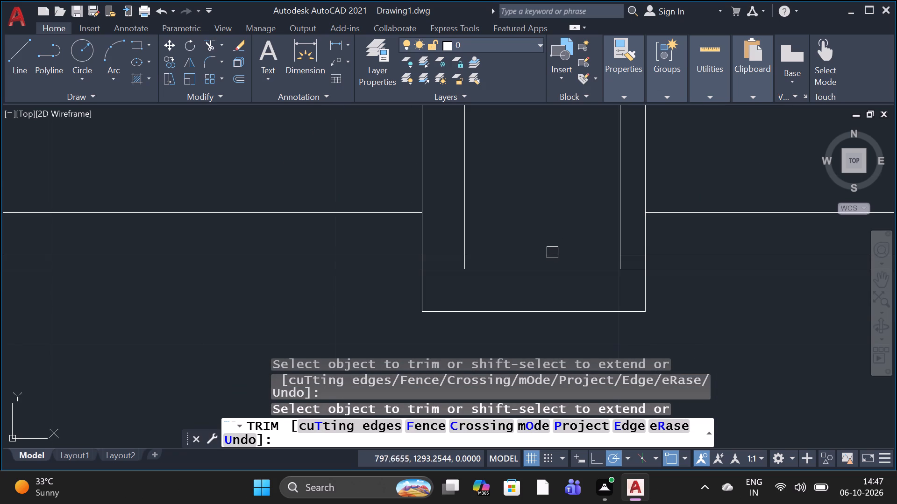
{"action": "left_click", "coordinate": [442, 257]}
{"action": "left_click", "coordinate": [438, 270]}
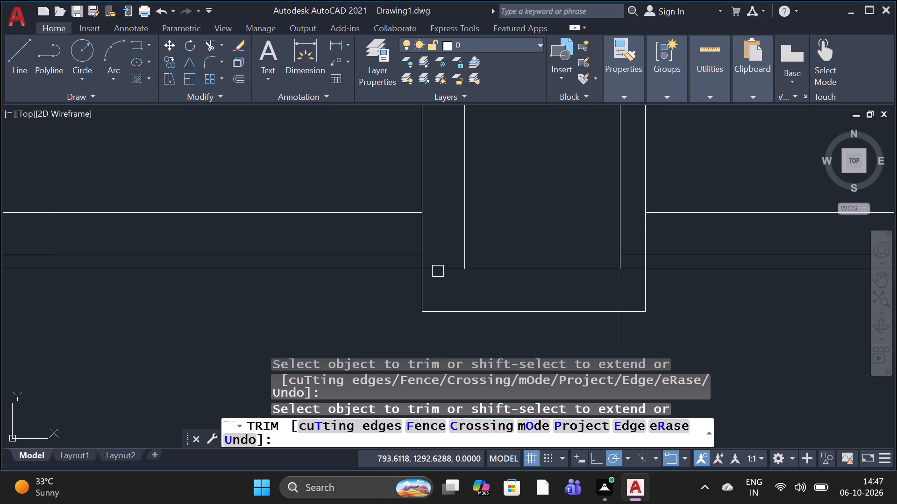
{"action": "left_click", "coordinate": [438, 271]}
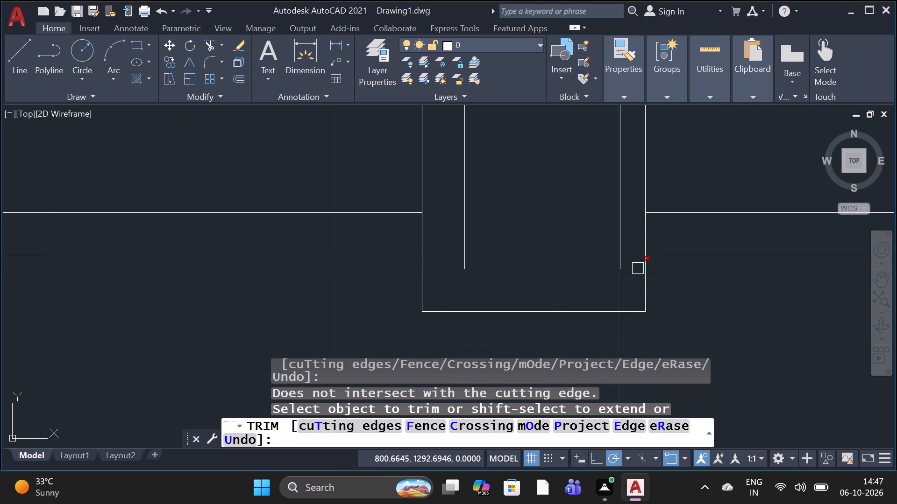
{"action": "left_click", "coordinate": [634, 269]}
{"action": "left_click", "coordinate": [639, 255]}
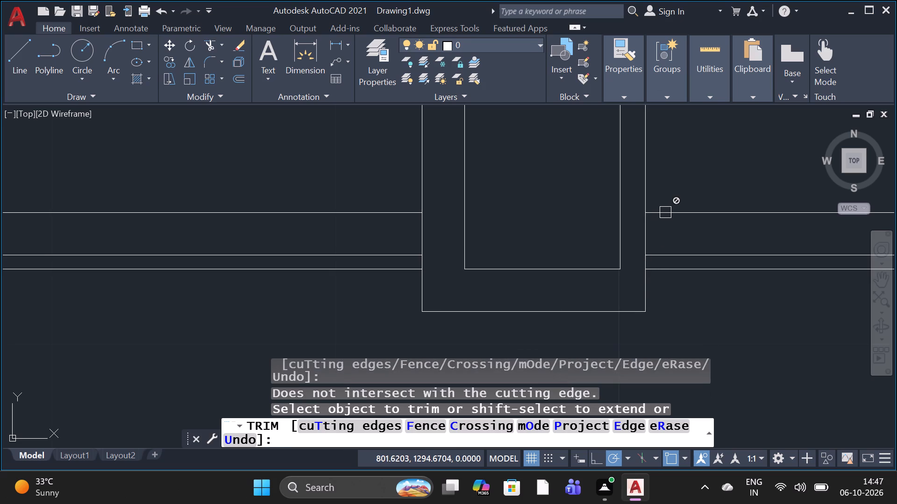
{"action": "key", "text": "space"}
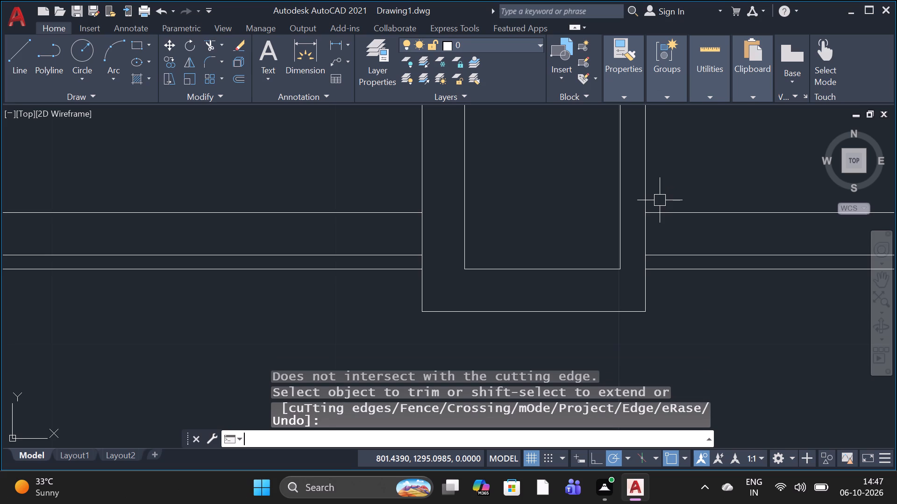
Erase all leftover horizontal line pieces outside the outer rectangle, on both its right and left sides.
{"action": "left_click", "coordinate": [667, 214]}
{"action": "key", "text": "Delete"}
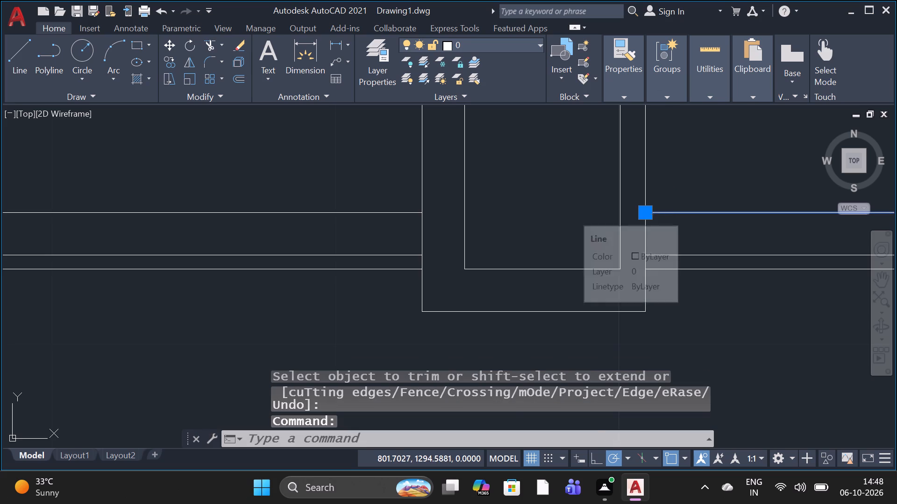
{"action": "left_click", "coordinate": [677, 267]}
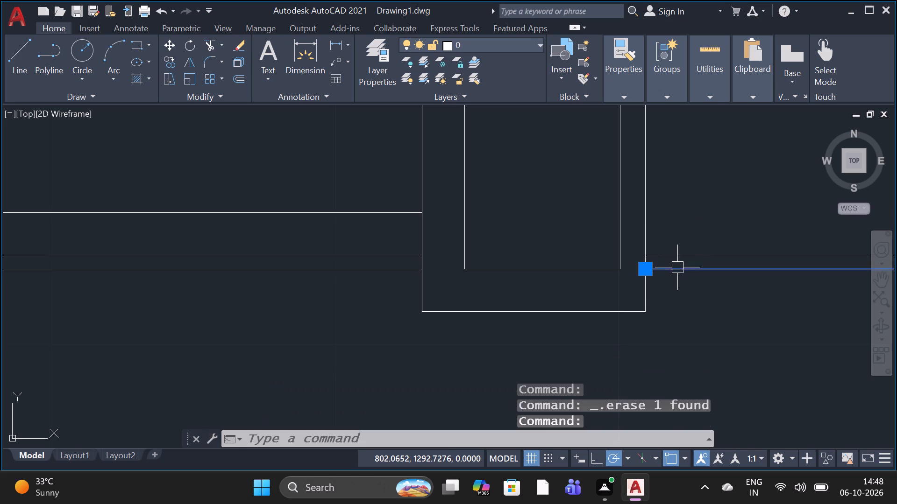
{"action": "key", "text": "Delete"}
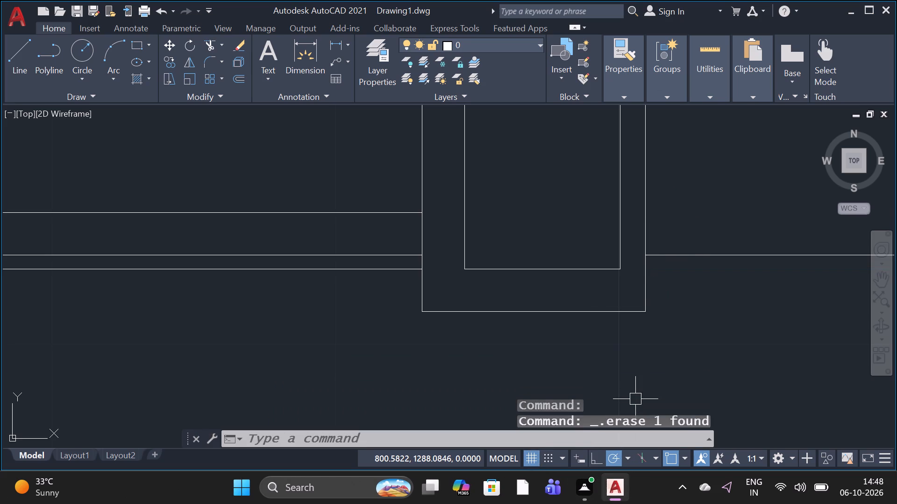
{"action": "left_click", "coordinate": [706, 254]}
{"action": "key", "text": "Delete"}
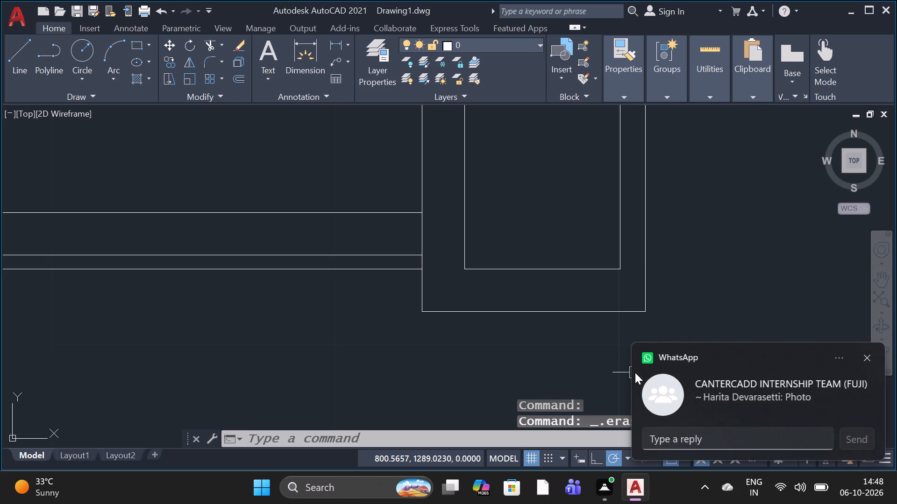
{"action": "left_click", "coordinate": [238, 210]}
{"action": "key", "text": "Delete"}
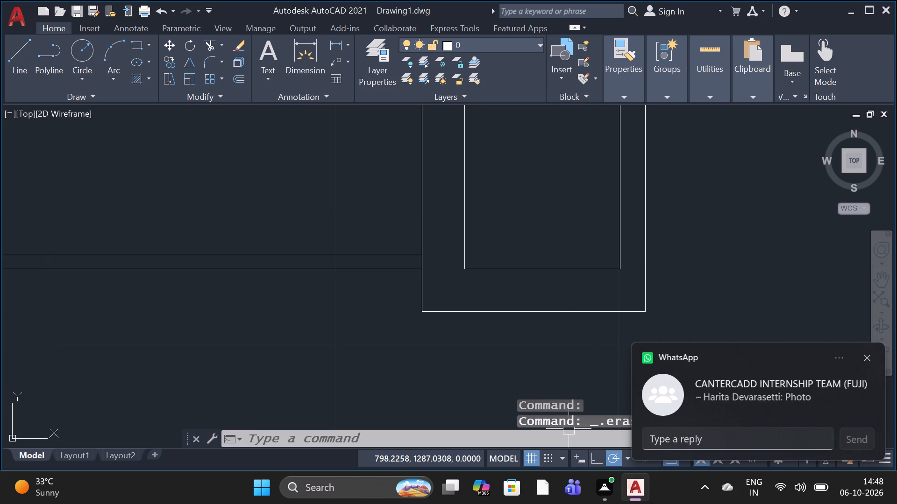
{"action": "left_click", "coordinate": [394, 273]}
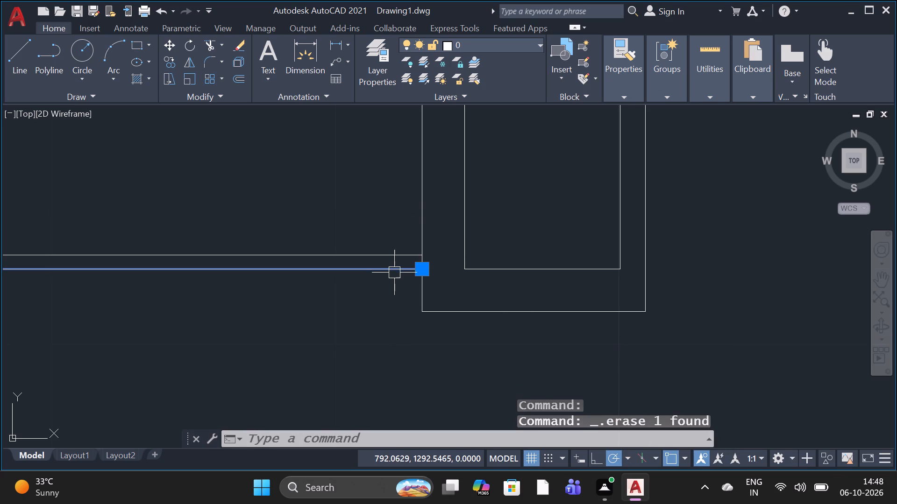
{"action": "key", "text": "Delete"}
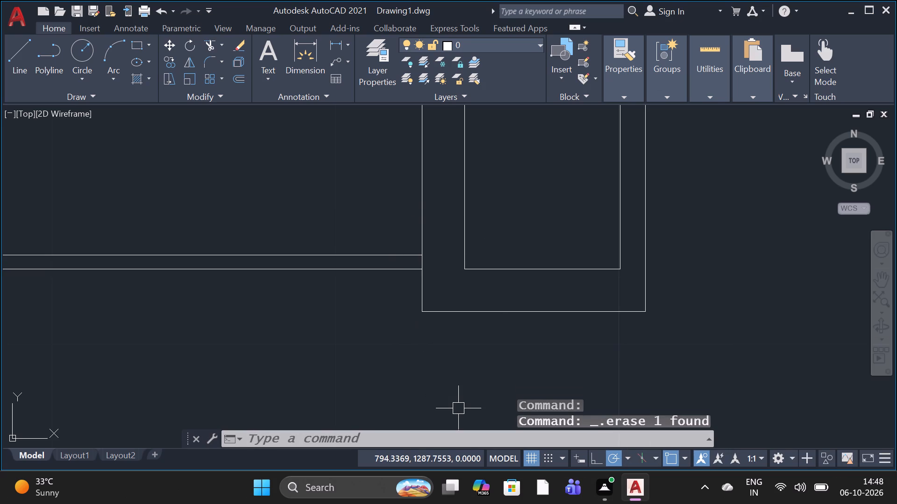
{"action": "left_click", "coordinate": [377, 270]}
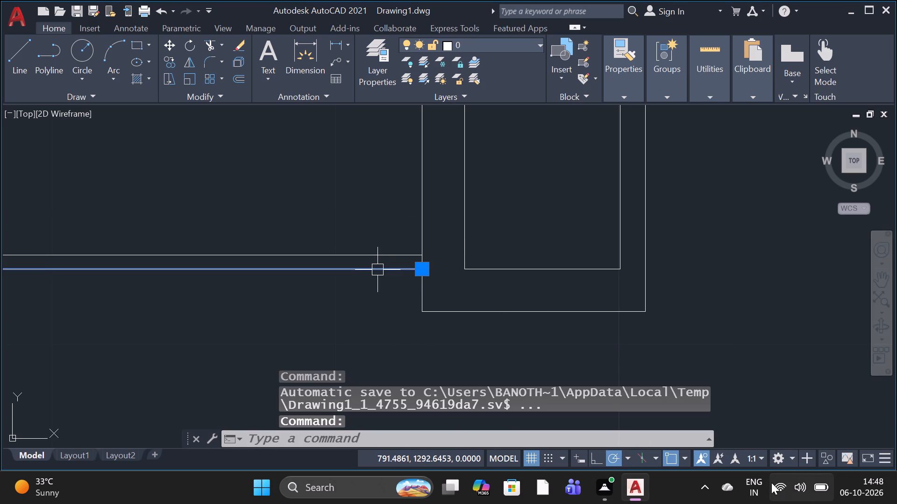
{"action": "key", "text": "Delete"}
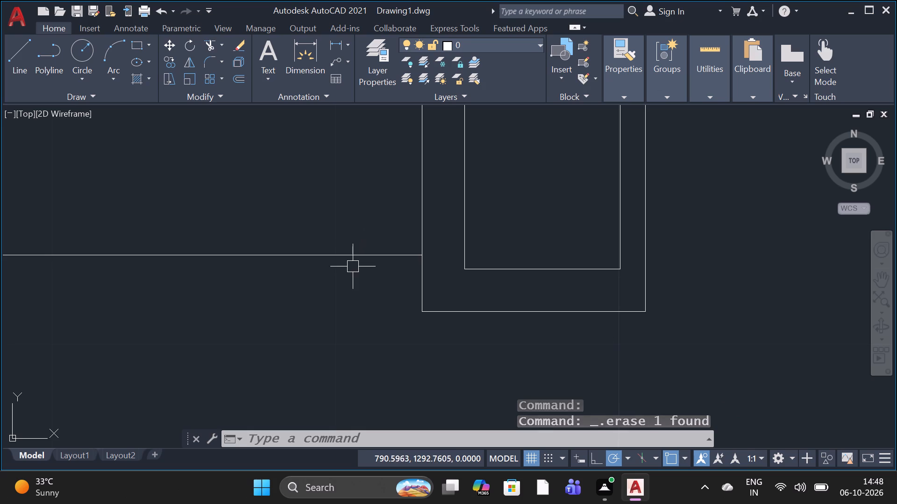
{"action": "left_click", "coordinate": [363, 253]}
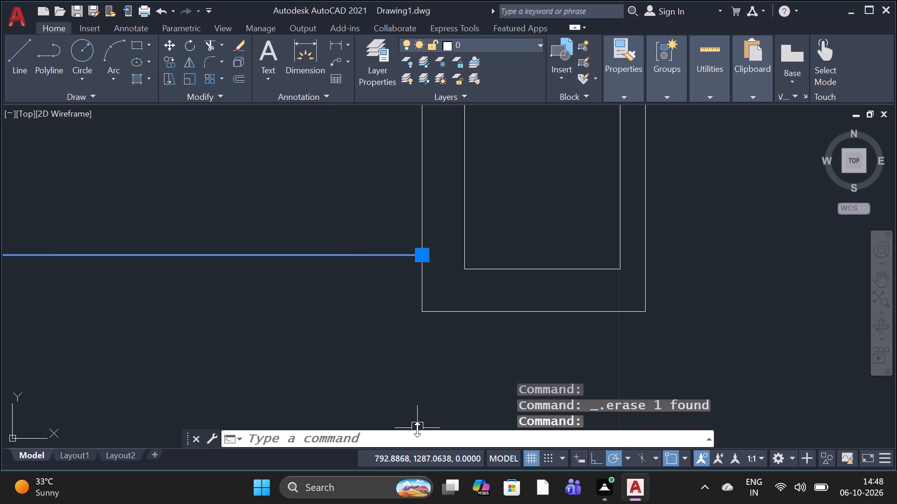
{"action": "key", "text": "Delete"}
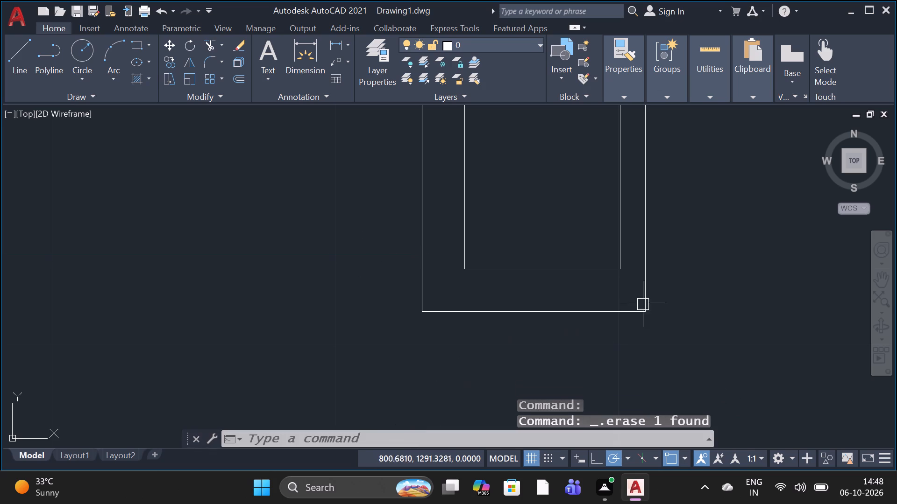
Check the dimensions of the double rectangle with the Quick measure tool.
{"action": "scroll", "coordinate": [614, 293], "scroll_direction": "down", "scroll_amount": 4}
{"action": "scroll", "coordinate": [706, 272], "scroll_direction": "up", "scroll_amount": 2}
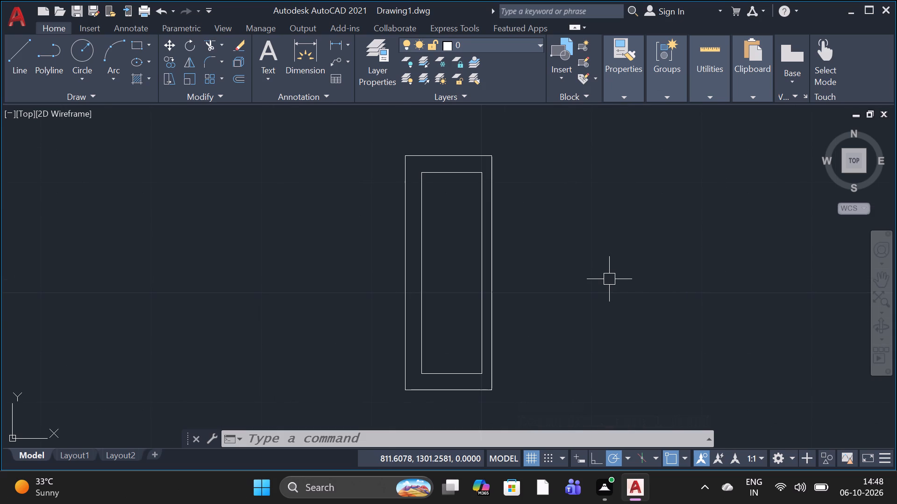
{"action": "scroll", "coordinate": [539, 347], "scroll_direction": "up", "scroll_amount": 1}
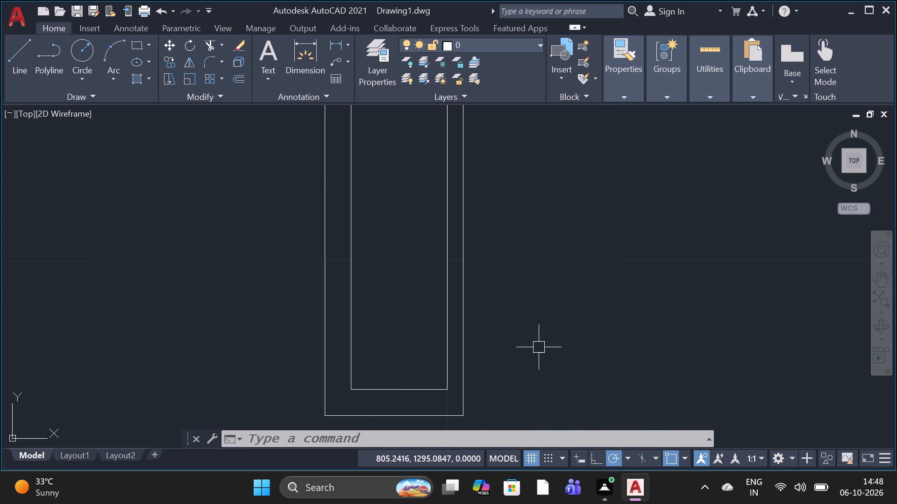
{"action": "scroll", "coordinate": [539, 347], "scroll_direction": "down", "scroll_amount": 1}
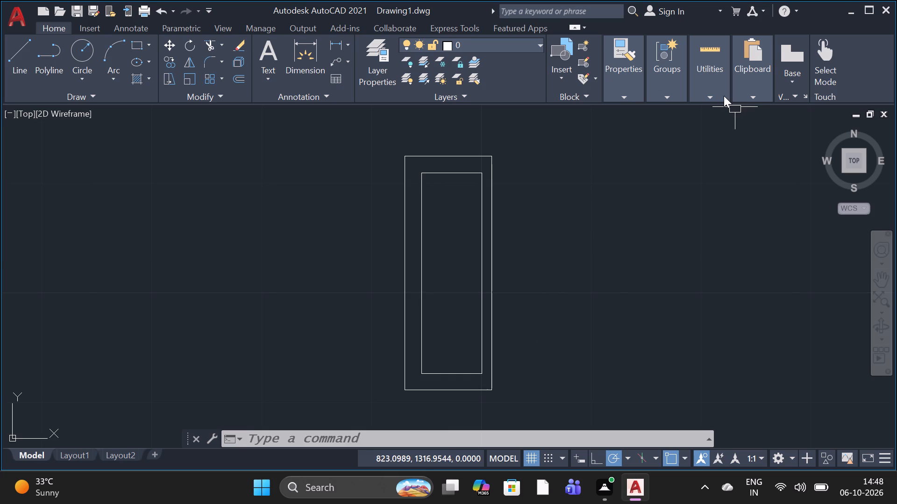
{"action": "left_click", "coordinate": [724, 96]}
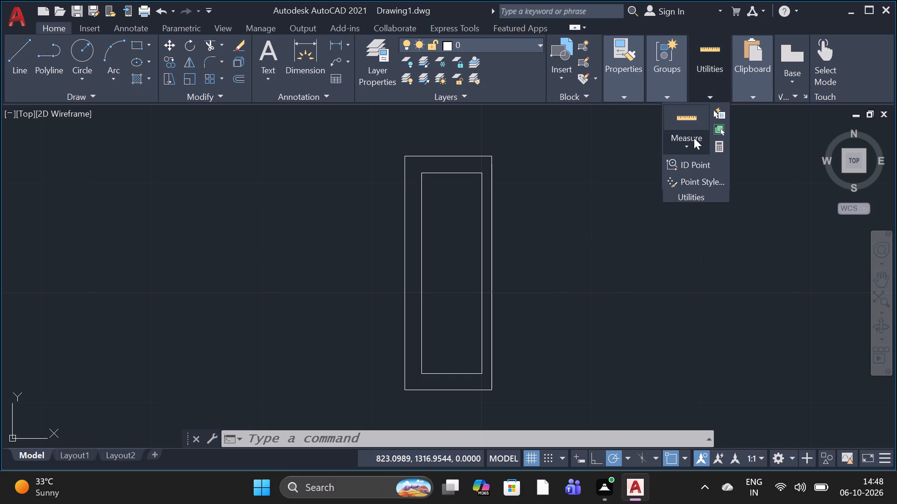
{"action": "left_click", "coordinate": [694, 138]}
{"action": "left_click", "coordinate": [685, 175]}
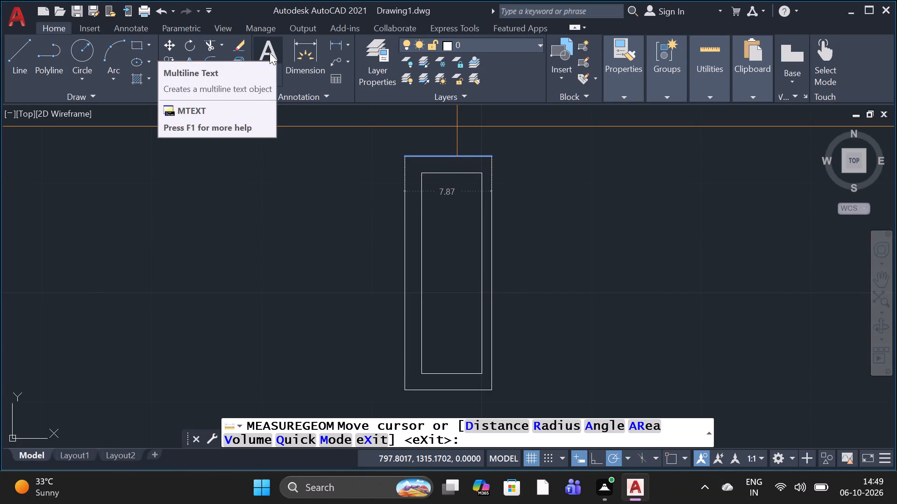
{"action": "key", "text": "Escape"}
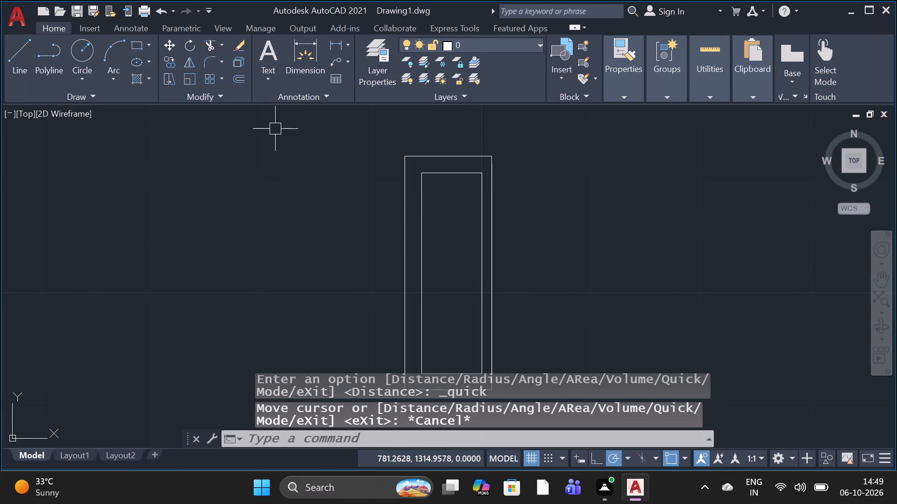
Draw a 5.48 horizontal line along the inner rectangle's top edge, starting from its upper-left corner.
{"action": "left_click", "coordinate": [21, 65]}
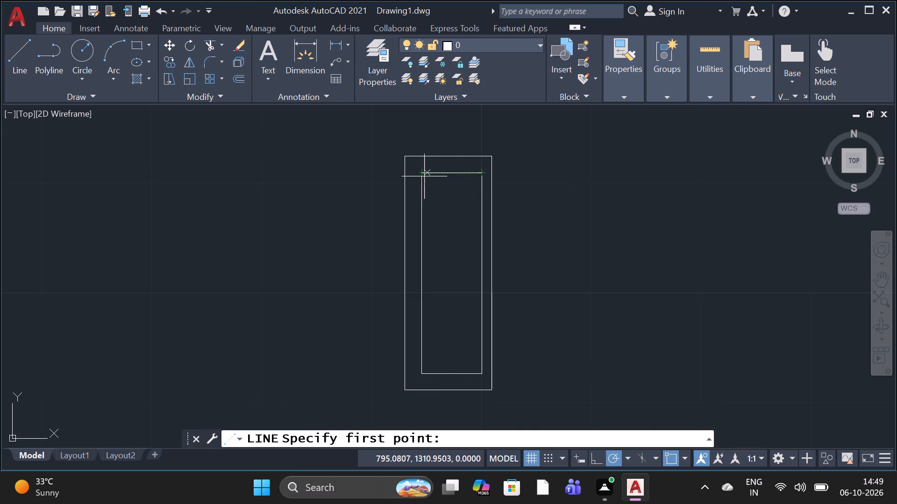
{"action": "scroll", "coordinate": [424, 178], "scroll_direction": "up", "scroll_amount": 3}
{"action": "left_click", "coordinate": [406, 162]}
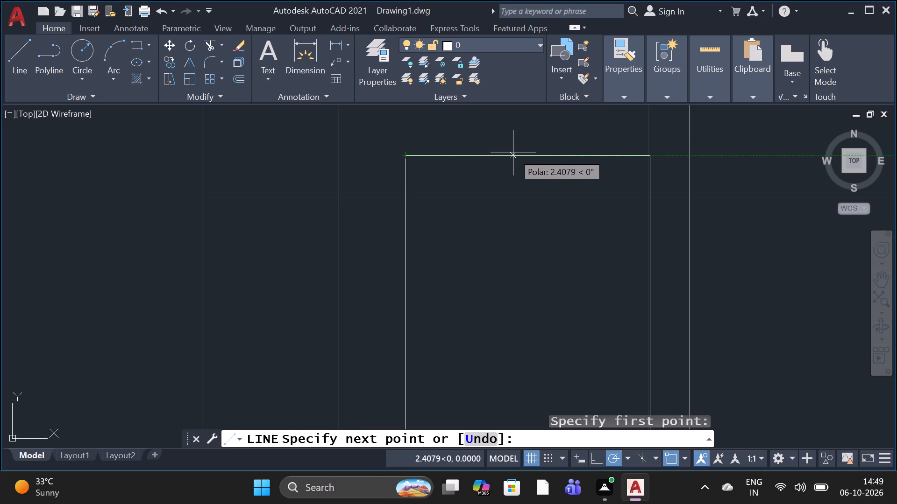
{"action": "key", "text": "5"}
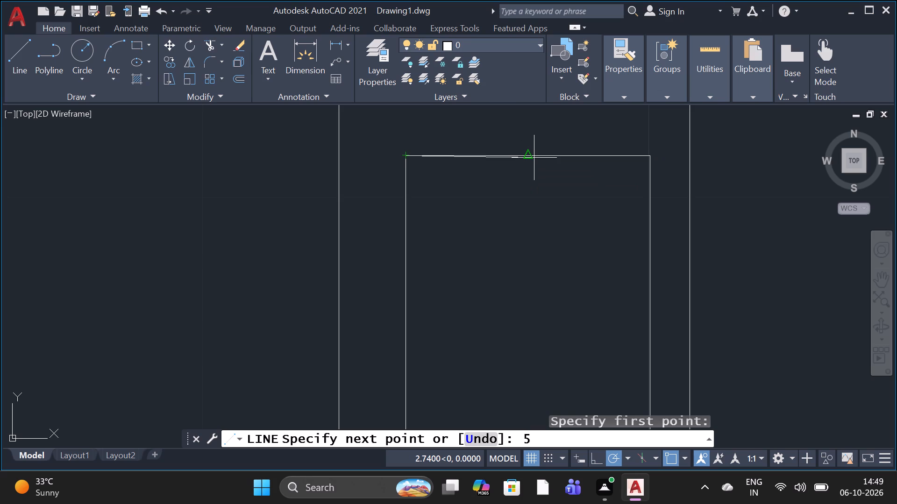
{"action": "scroll", "coordinate": [513, 191], "scroll_direction": "down", "scroll_amount": 1}
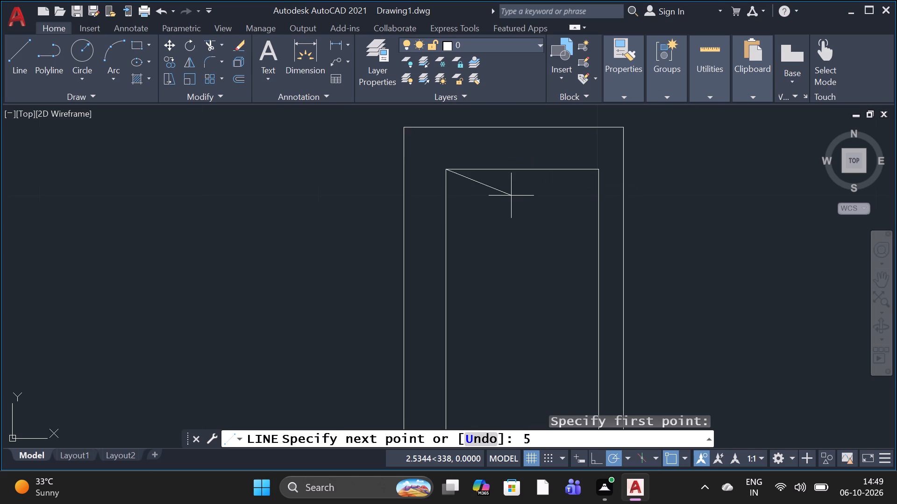
{"action": "scroll", "coordinate": [511, 196], "scroll_direction": "down", "scroll_amount": 1}
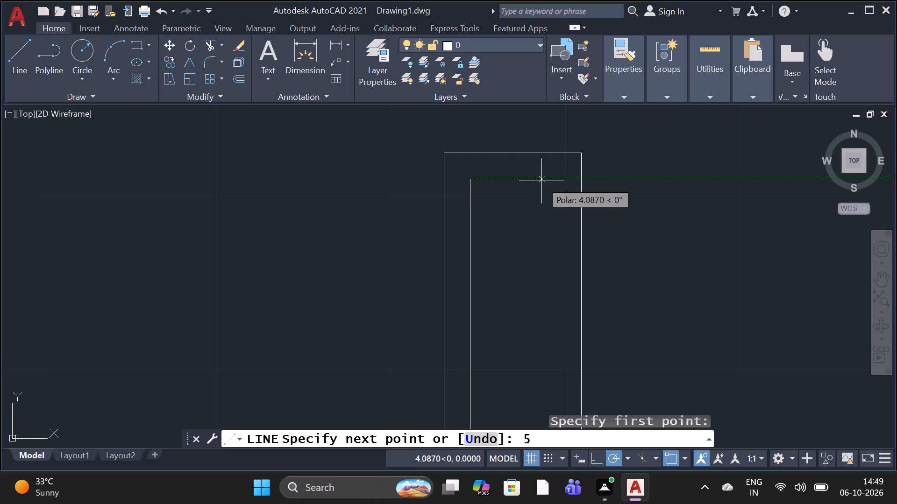
{"action": "key", "text": "comma"}
{"action": "key", "text": "BackSpace"}
{"action": "key", "text": "period"}
{"action": "key", "text": "4"}
{"action": "key", "text": "8"}
{"action": "key", "text": "space"}
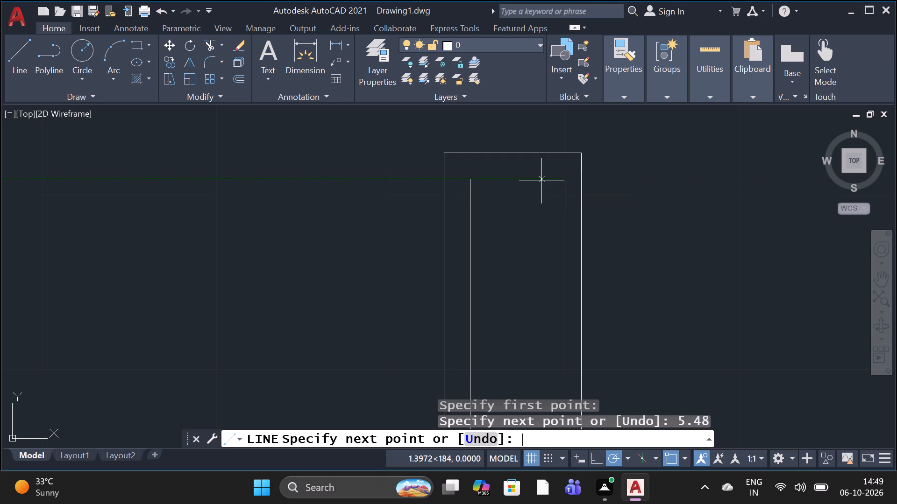
{"action": "scroll", "coordinate": [578, 184], "scroll_direction": "up", "scroll_amount": 3}
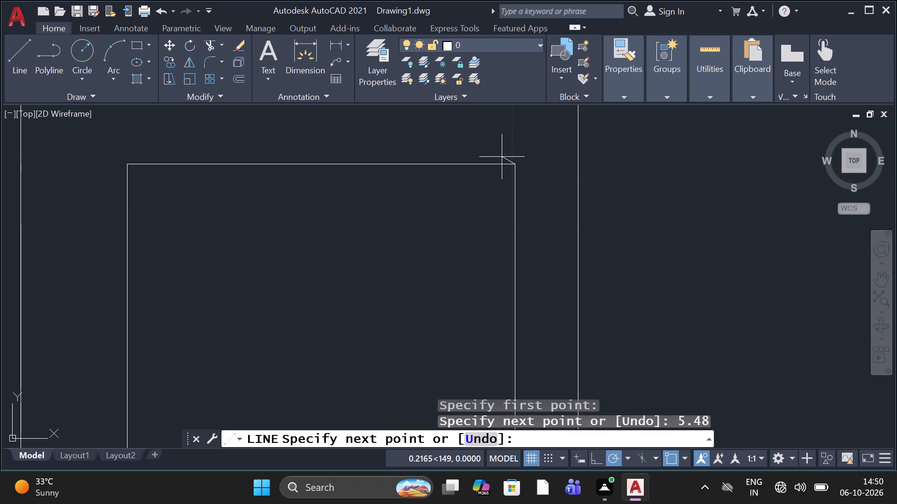
{"action": "key", "text": "space"}
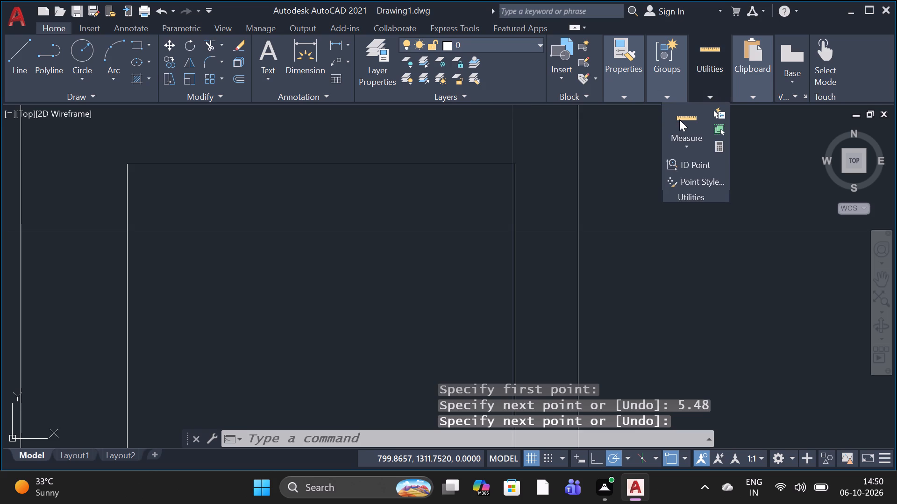
Measure the widths of the inner and outer rectangles along their top edges with the Distance tool.
{"action": "left_click", "coordinate": [674, 137]}
{"action": "left_click", "coordinate": [671, 197]}
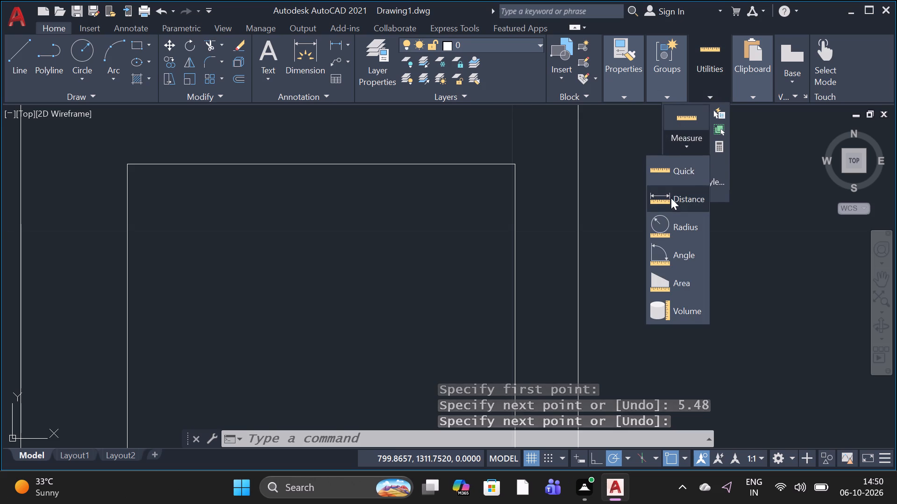
{"action": "left_click", "coordinate": [515, 165]}
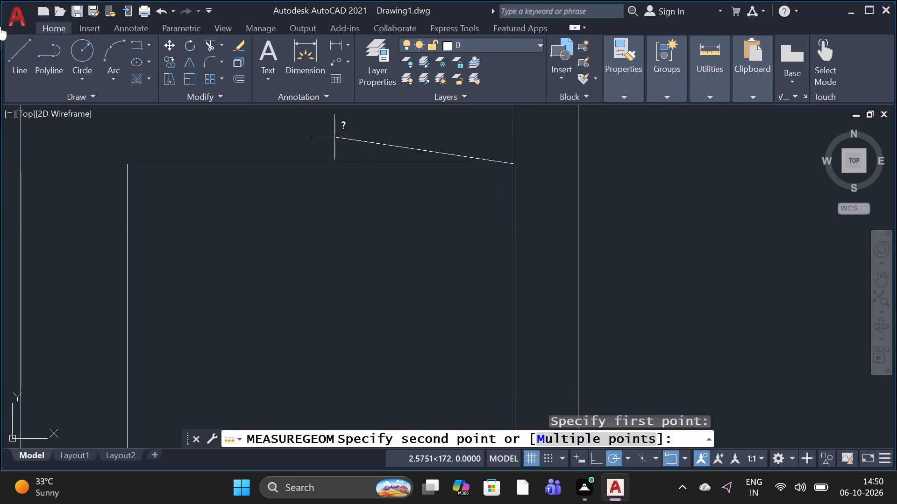
{"action": "left_click", "coordinate": [126, 171]}
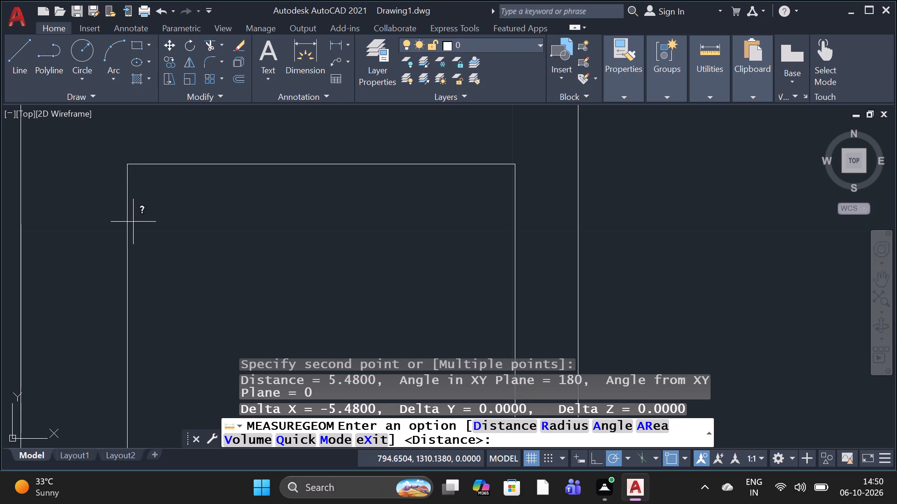
{"action": "scroll", "coordinate": [137, 228], "scroll_direction": "down", "scroll_amount": 2}
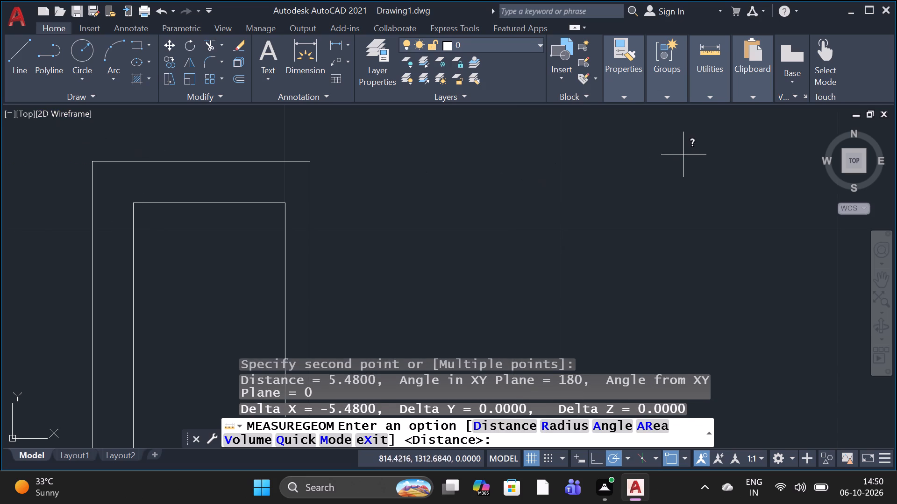
{"action": "left_click", "coordinate": [698, 94]}
{"action": "left_click", "coordinate": [670, 142]}
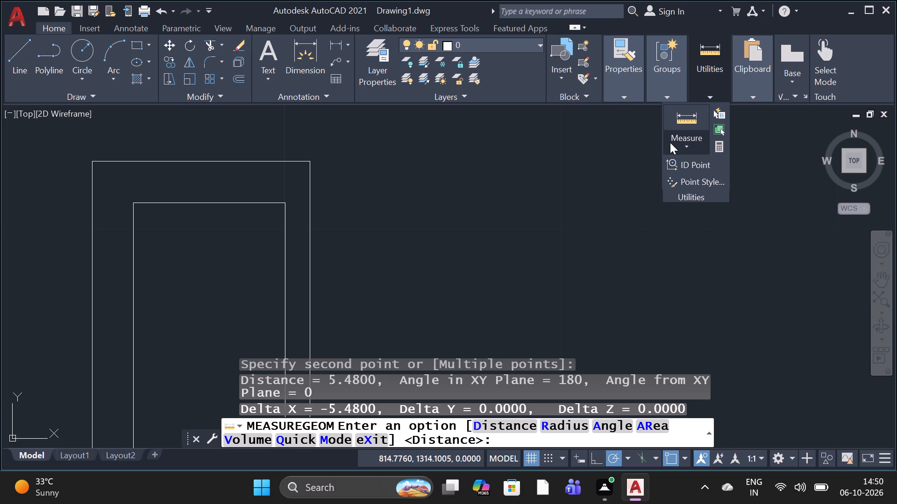
{"action": "left_click", "coordinate": [655, 193]}
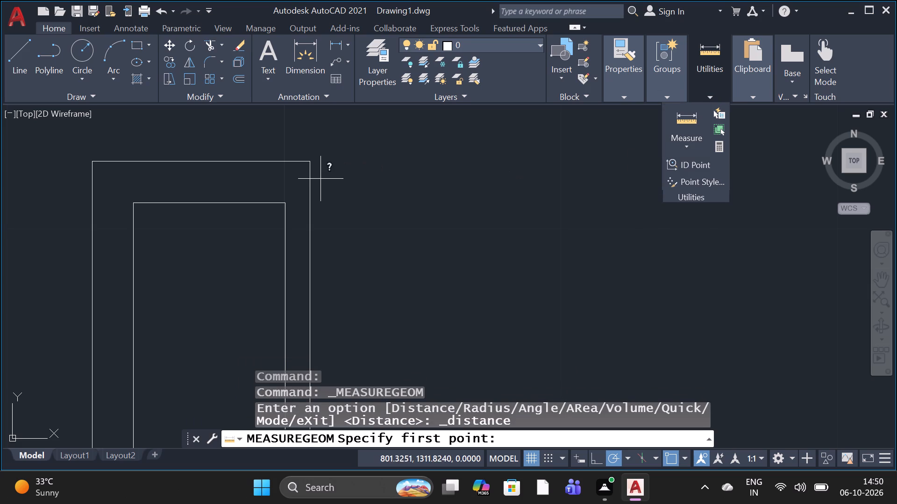
{"action": "left_click", "coordinate": [311, 167]}
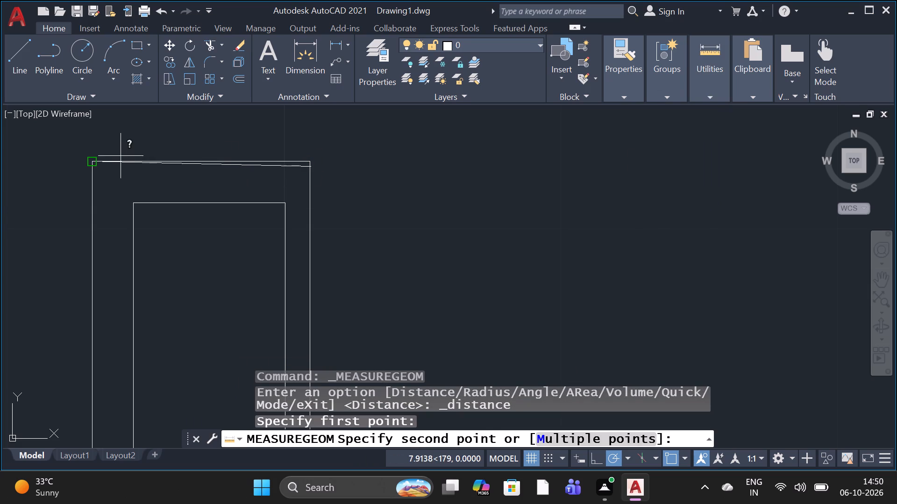
{"action": "scroll", "coordinate": [88, 160], "scroll_direction": "up", "scroll_amount": 2}
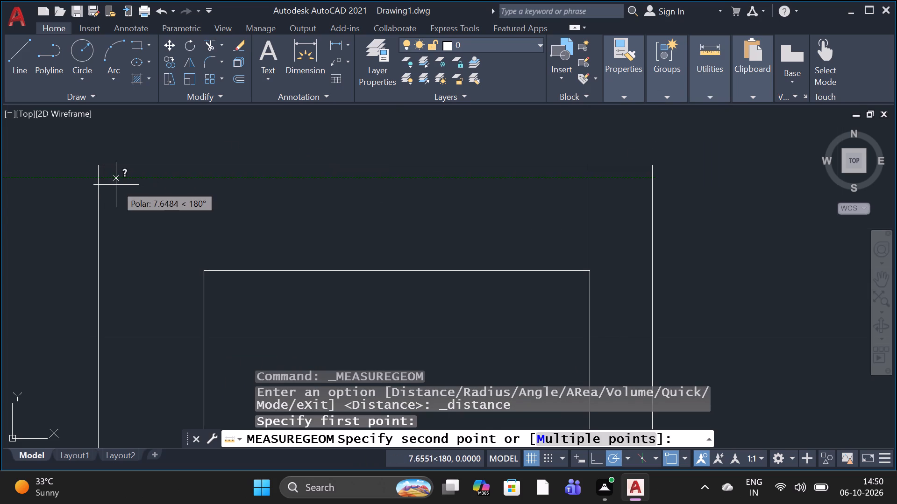
{"action": "left_click", "coordinate": [103, 185]}
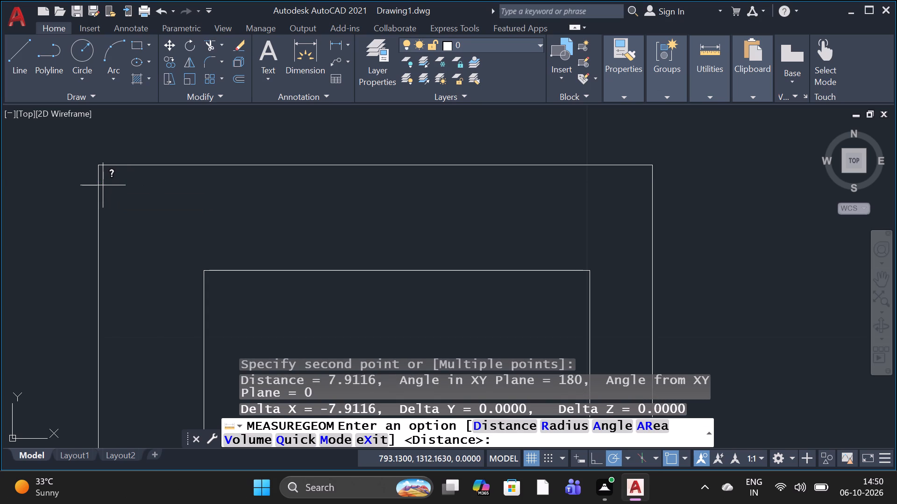
Draw a rectangle polyline over the outer outline, from its upper-left corner to its lower-right corner.
{"action": "scroll", "coordinate": [103, 185], "scroll_direction": "down", "scroll_amount": 5}
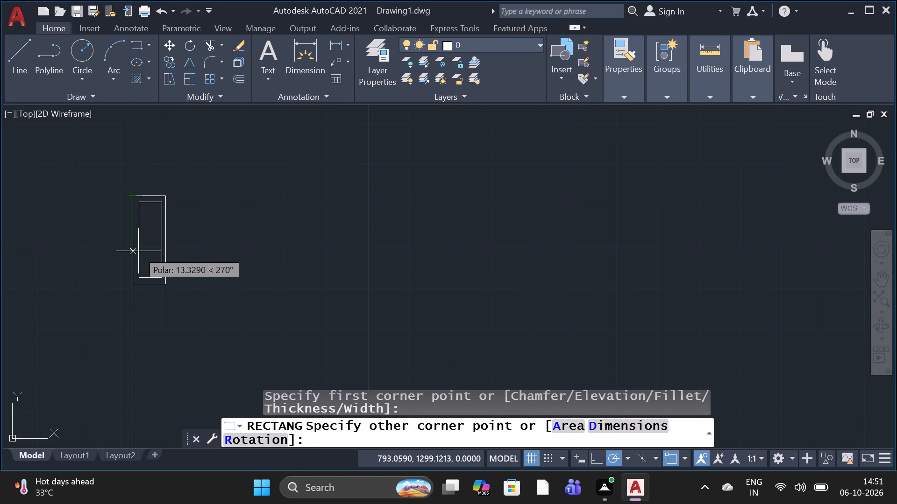
{"action": "scroll", "coordinate": [138, 251], "scroll_direction": "up", "scroll_amount": 2}
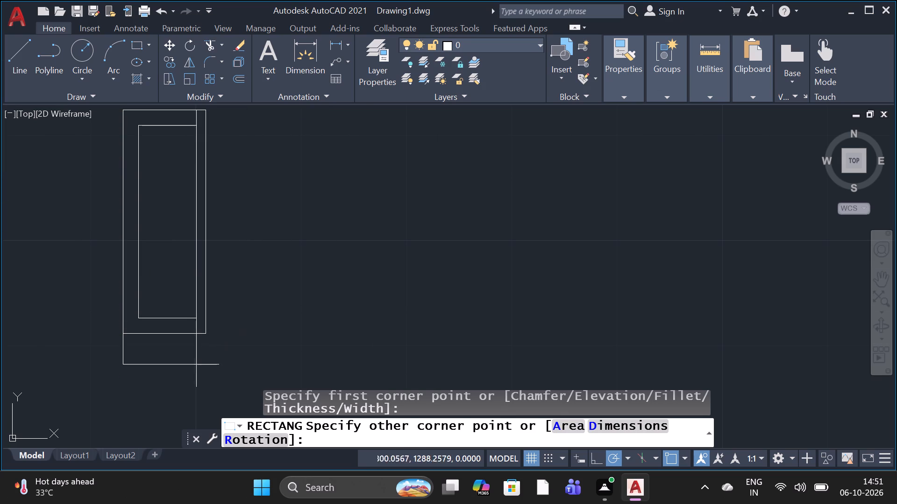
{"action": "scroll", "coordinate": [221, 347], "scroll_direction": "up", "scroll_amount": 2}
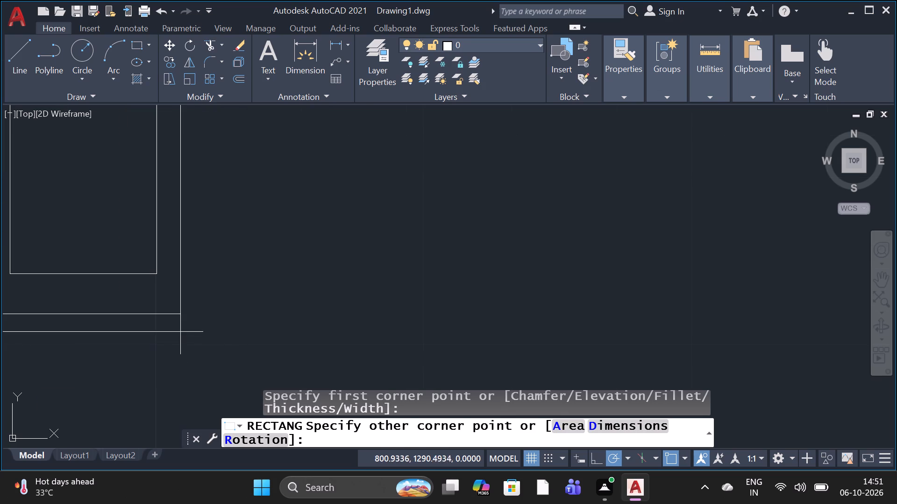
{"action": "scroll", "coordinate": [185, 320], "scroll_direction": "up", "scroll_amount": 2}
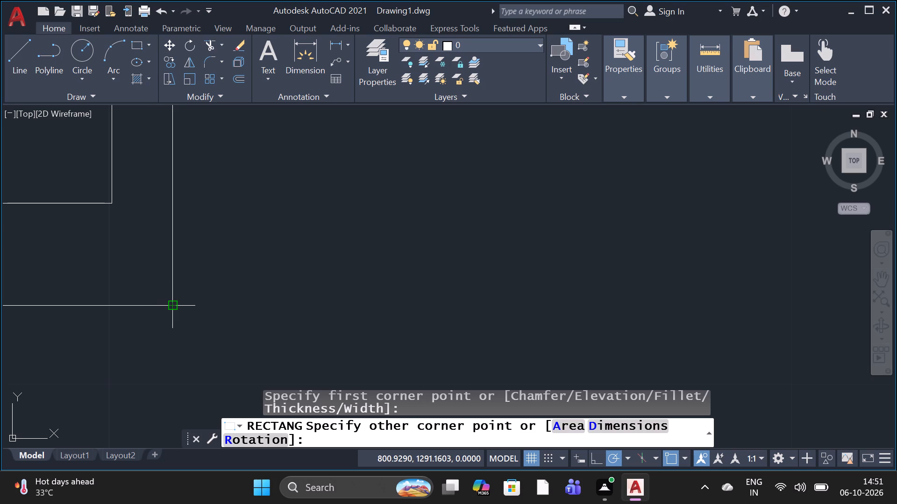
{"action": "left_click", "coordinate": [169, 308]}
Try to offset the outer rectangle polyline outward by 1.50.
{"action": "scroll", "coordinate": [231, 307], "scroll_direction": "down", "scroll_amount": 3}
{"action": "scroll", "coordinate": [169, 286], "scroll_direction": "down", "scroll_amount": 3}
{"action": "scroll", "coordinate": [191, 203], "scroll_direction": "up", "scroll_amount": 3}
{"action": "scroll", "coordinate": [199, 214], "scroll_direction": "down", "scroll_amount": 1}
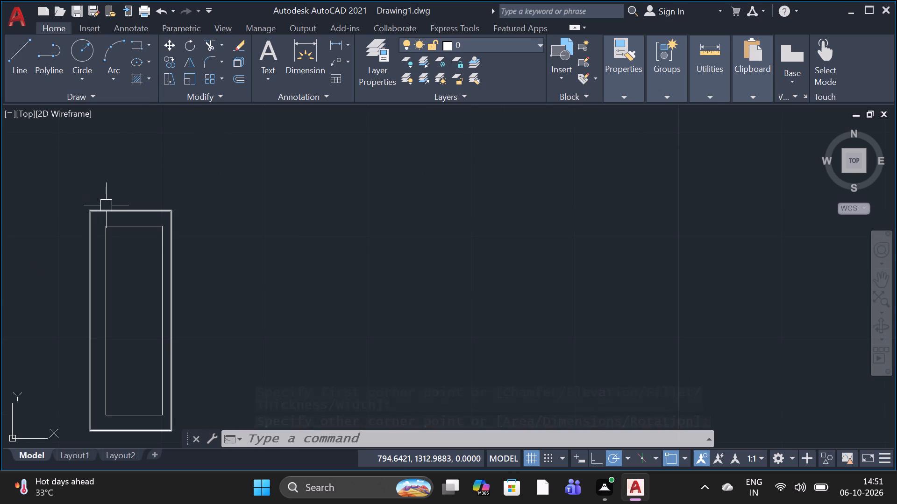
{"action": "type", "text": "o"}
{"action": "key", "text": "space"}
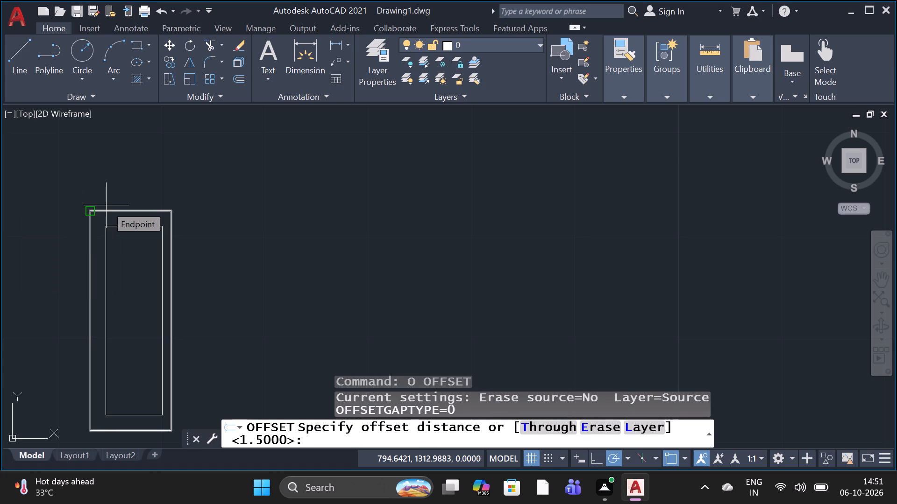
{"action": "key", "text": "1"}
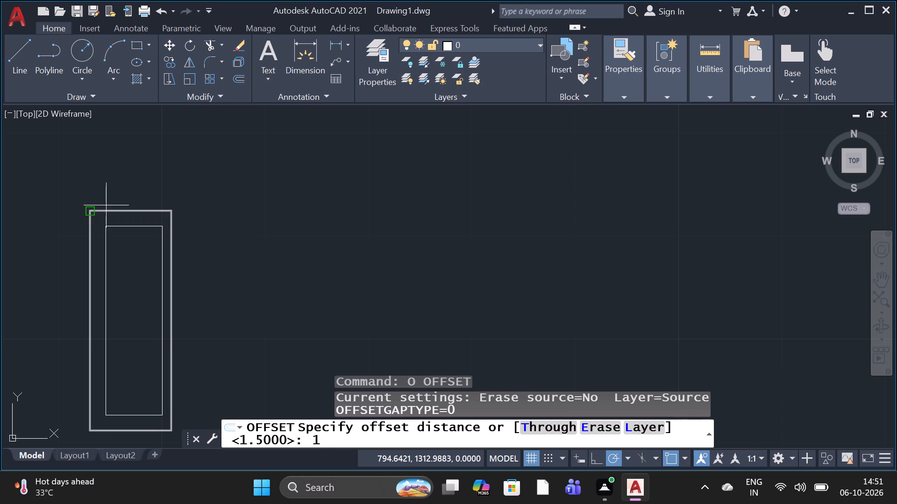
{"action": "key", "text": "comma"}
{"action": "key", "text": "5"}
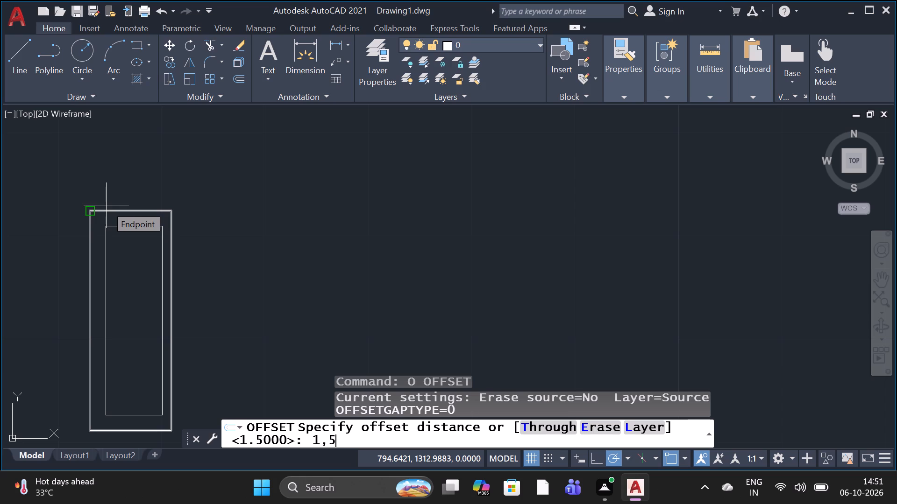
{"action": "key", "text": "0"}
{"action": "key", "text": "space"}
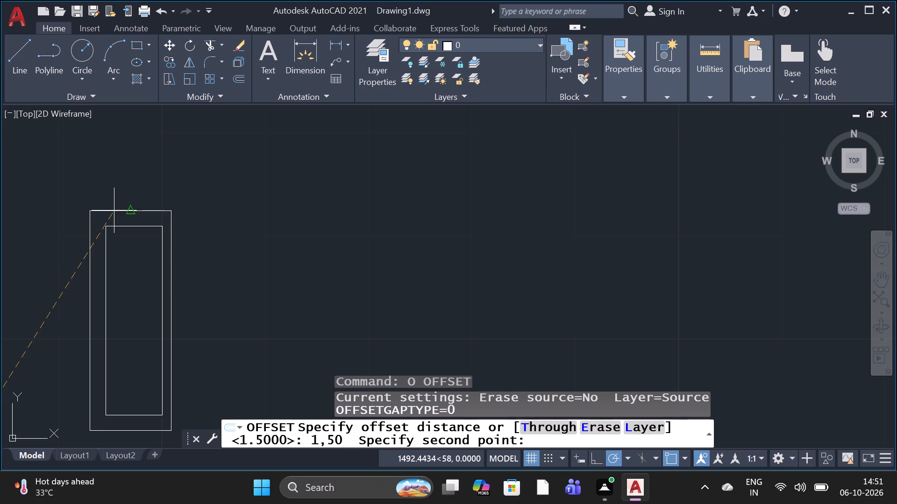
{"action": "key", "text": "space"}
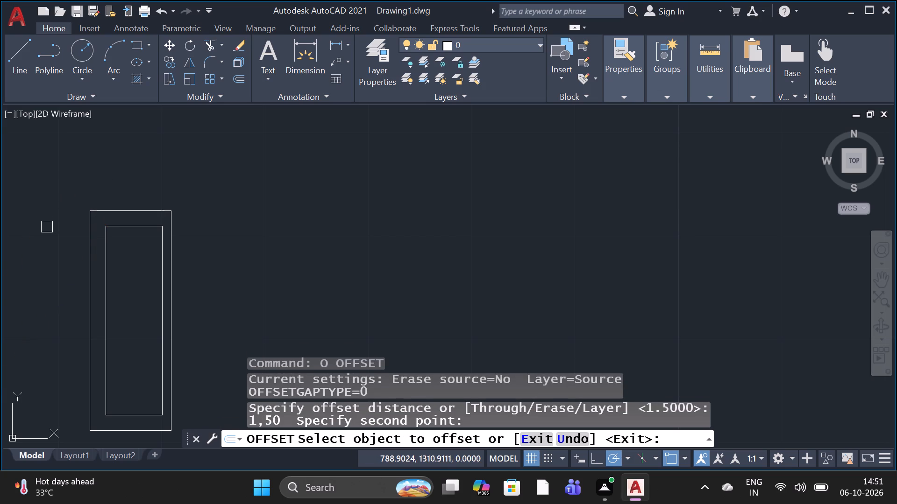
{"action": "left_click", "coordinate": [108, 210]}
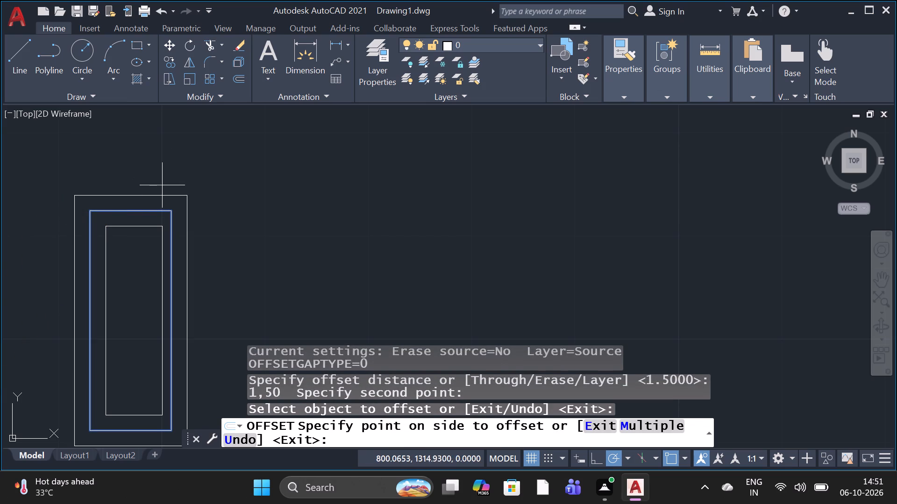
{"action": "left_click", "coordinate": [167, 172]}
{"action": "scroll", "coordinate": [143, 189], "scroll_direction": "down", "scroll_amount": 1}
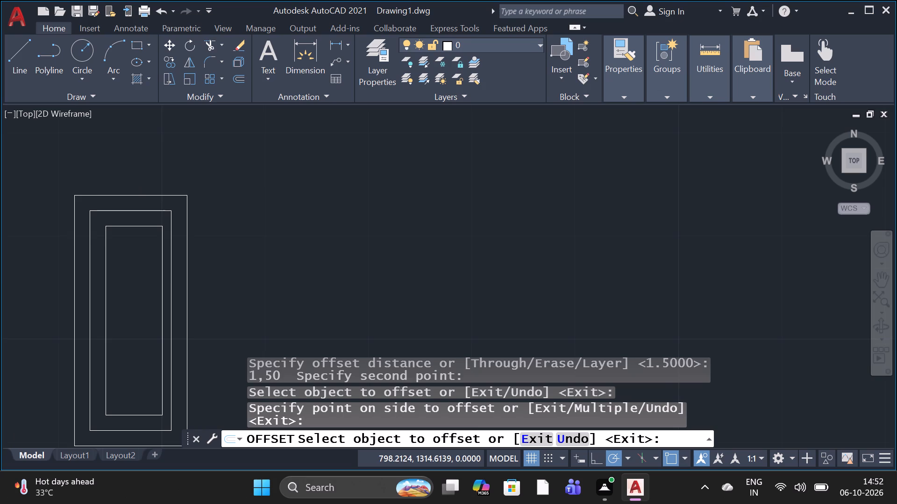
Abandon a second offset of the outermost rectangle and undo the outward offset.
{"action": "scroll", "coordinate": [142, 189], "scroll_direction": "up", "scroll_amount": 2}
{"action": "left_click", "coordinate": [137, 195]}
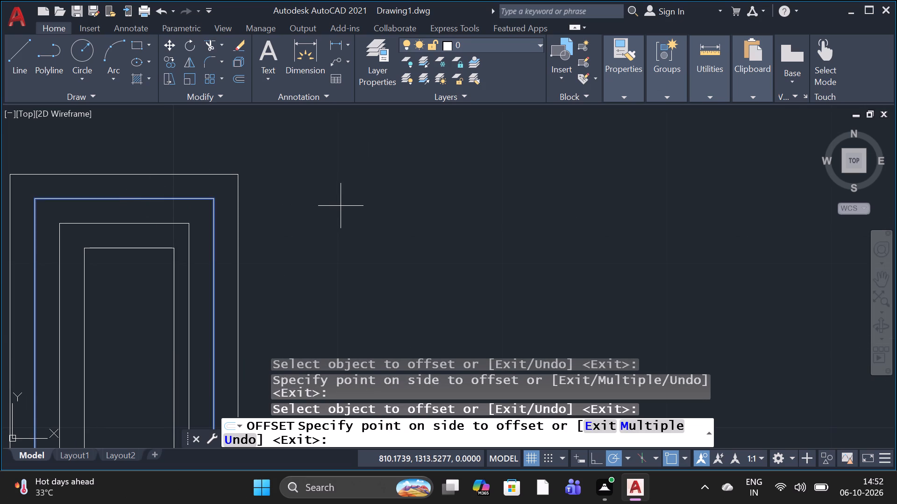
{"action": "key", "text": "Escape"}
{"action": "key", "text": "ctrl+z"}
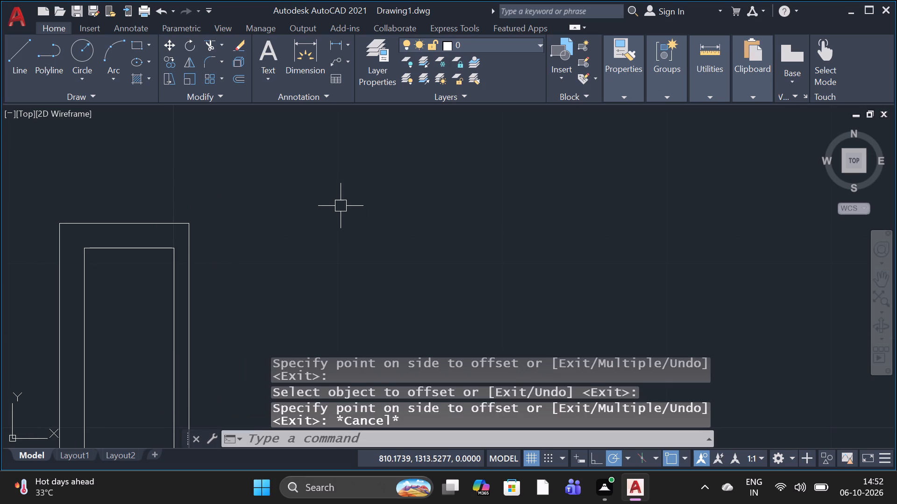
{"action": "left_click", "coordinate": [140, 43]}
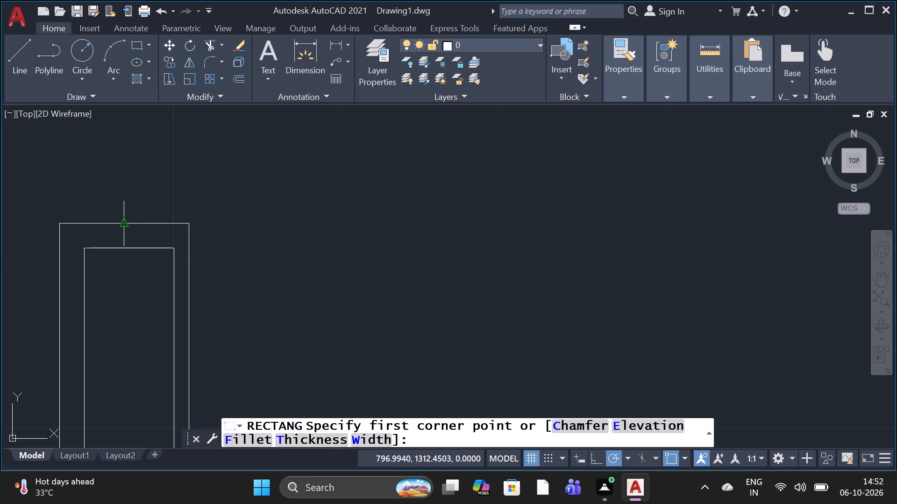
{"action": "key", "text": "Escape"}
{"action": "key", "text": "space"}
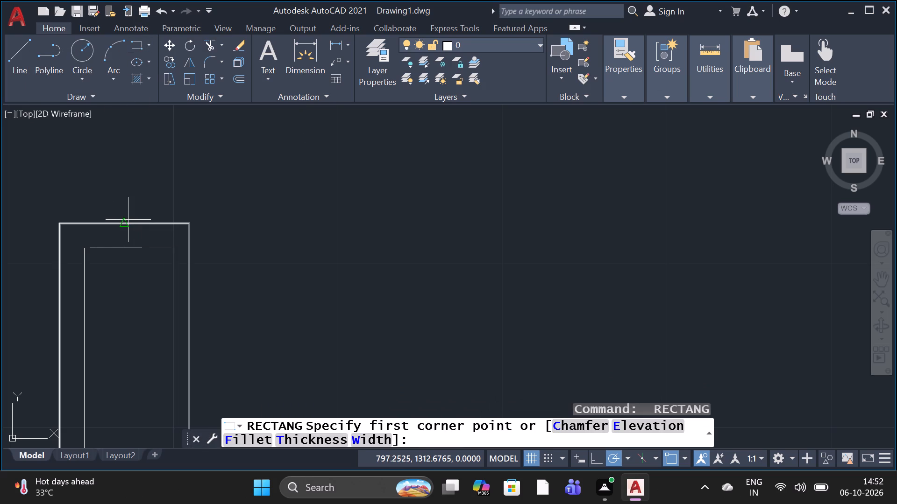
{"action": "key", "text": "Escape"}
Offset the outer rectangle polyline outward by 0.50.
{"action": "type", "text": "o"}
{"action": "key", "text": "space"}
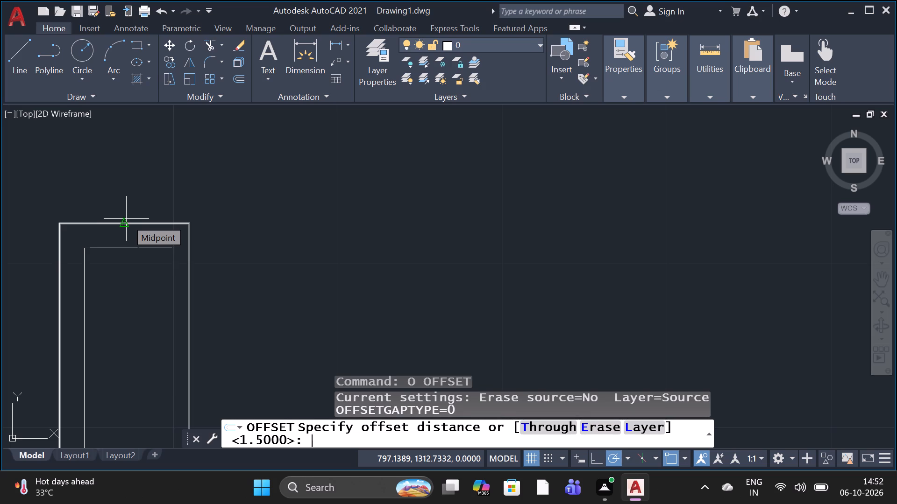
{"action": "type", "text": "0."}
{"action": "key", "text": "5"}
{"action": "key", "text": "0"}
{"action": "key", "text": "space"}
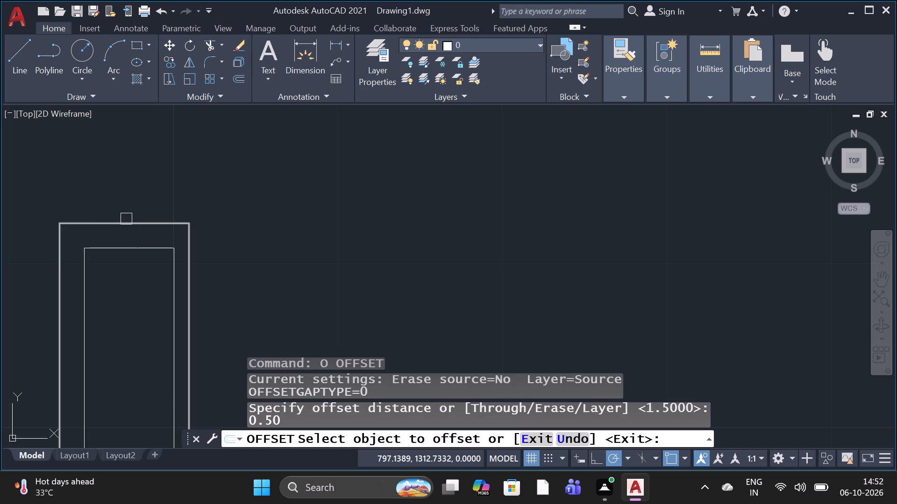
{"action": "left_click", "coordinate": [160, 223]}
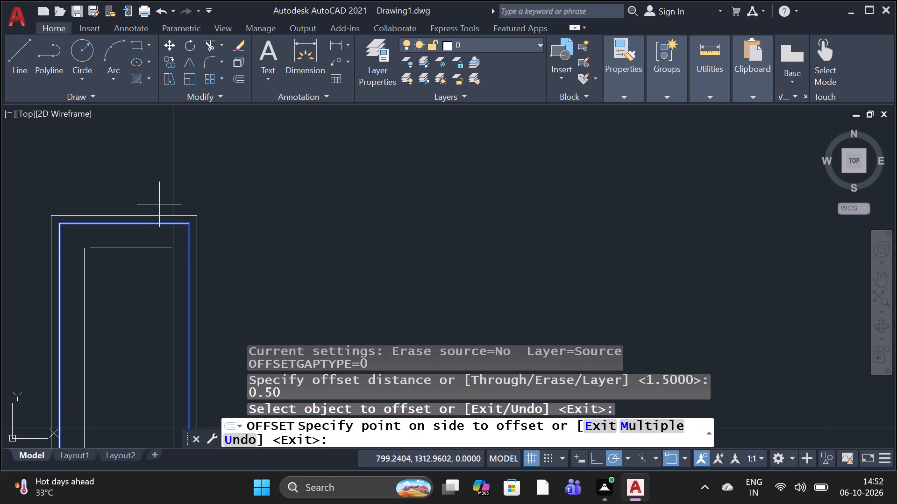
{"action": "left_click", "coordinate": [159, 204]}
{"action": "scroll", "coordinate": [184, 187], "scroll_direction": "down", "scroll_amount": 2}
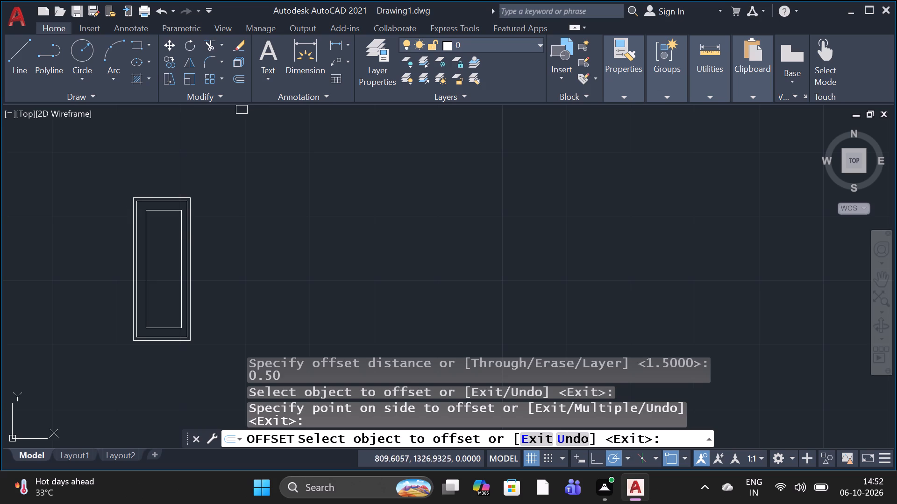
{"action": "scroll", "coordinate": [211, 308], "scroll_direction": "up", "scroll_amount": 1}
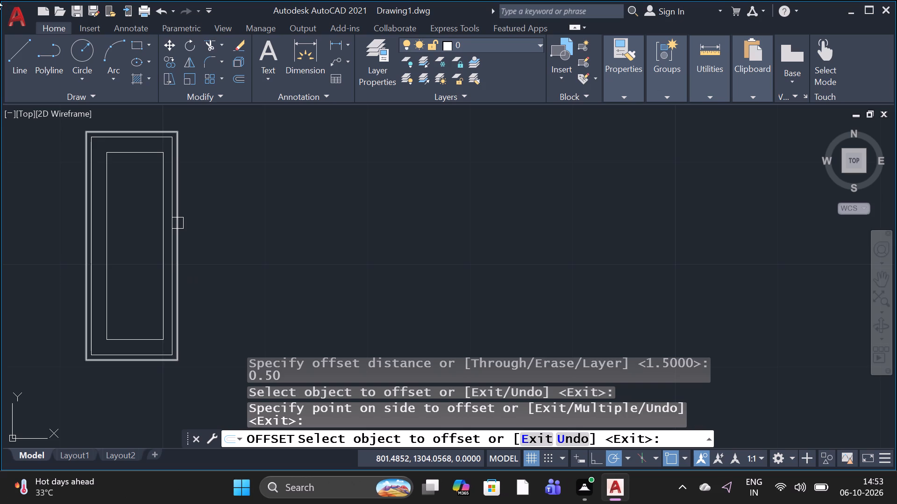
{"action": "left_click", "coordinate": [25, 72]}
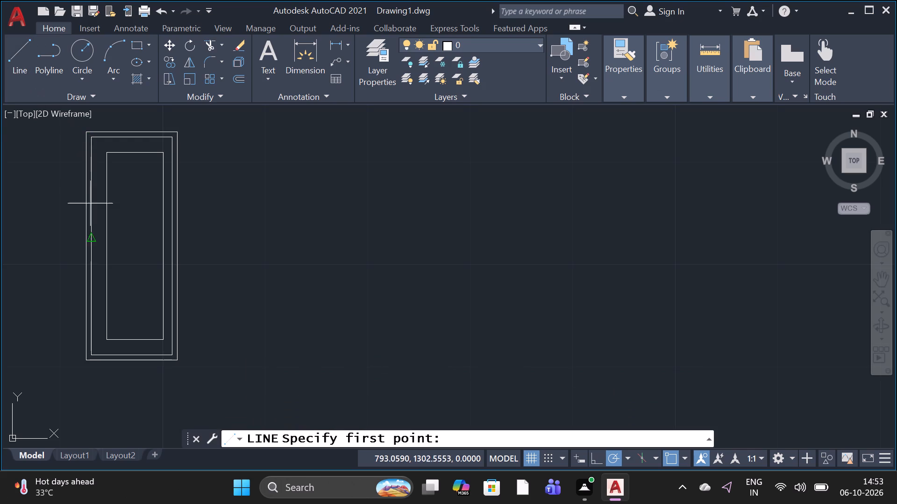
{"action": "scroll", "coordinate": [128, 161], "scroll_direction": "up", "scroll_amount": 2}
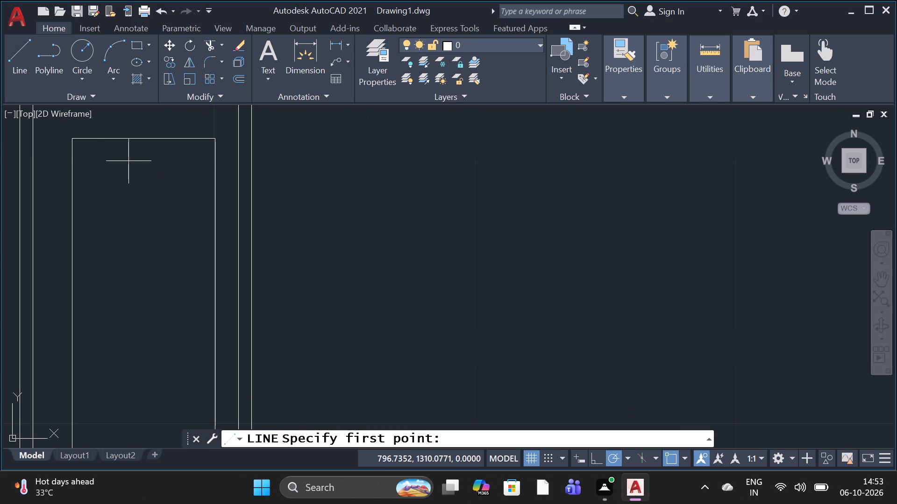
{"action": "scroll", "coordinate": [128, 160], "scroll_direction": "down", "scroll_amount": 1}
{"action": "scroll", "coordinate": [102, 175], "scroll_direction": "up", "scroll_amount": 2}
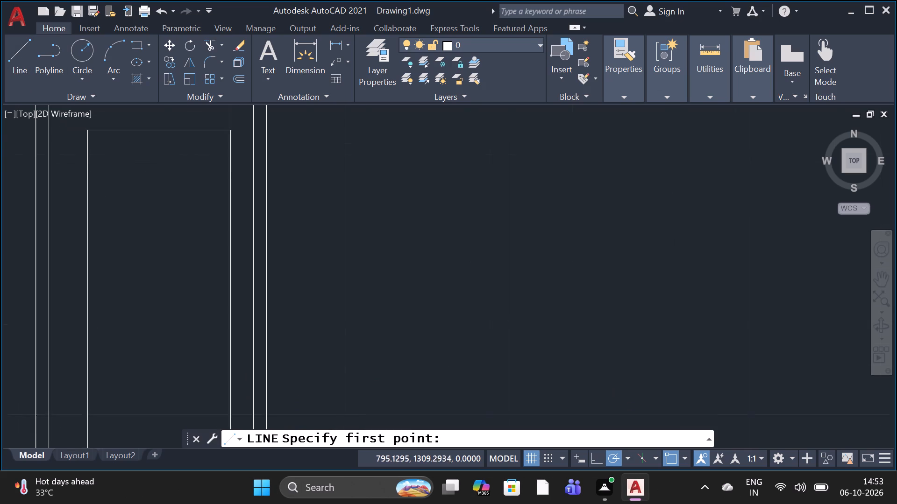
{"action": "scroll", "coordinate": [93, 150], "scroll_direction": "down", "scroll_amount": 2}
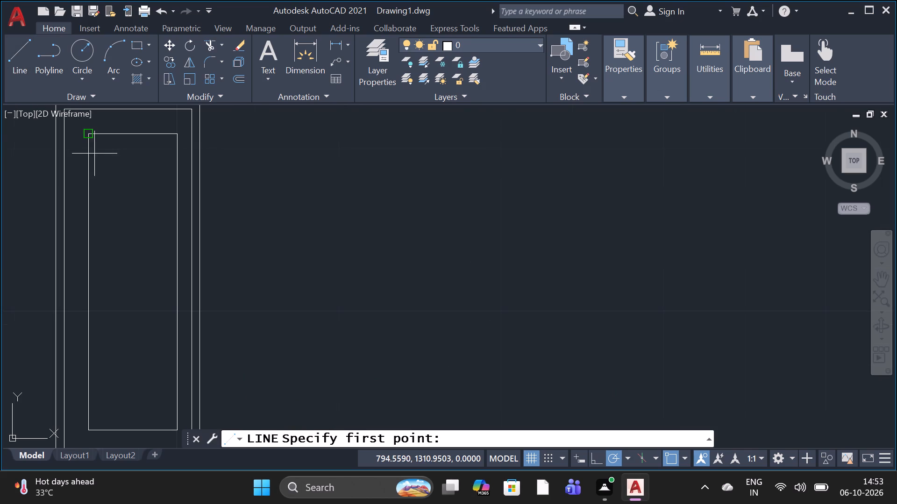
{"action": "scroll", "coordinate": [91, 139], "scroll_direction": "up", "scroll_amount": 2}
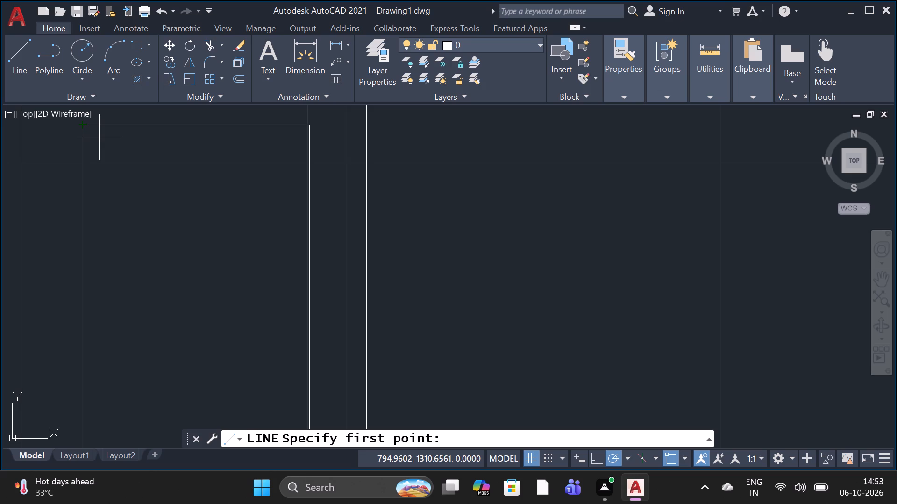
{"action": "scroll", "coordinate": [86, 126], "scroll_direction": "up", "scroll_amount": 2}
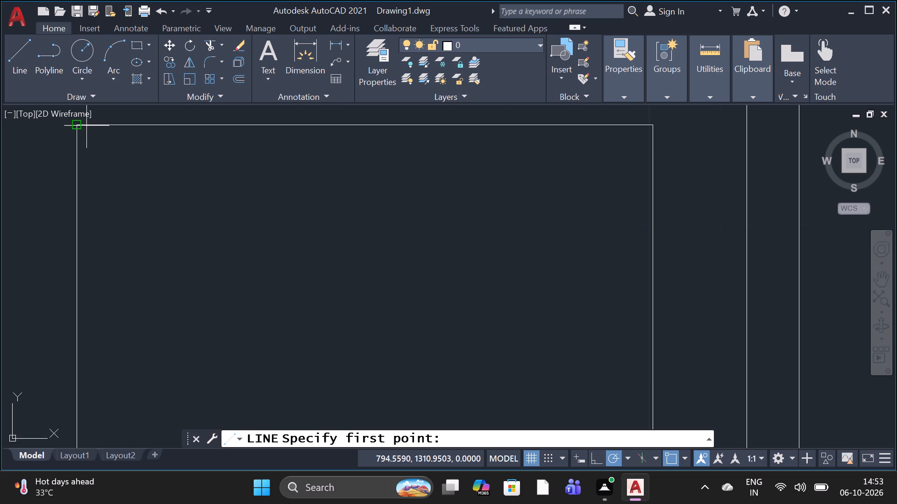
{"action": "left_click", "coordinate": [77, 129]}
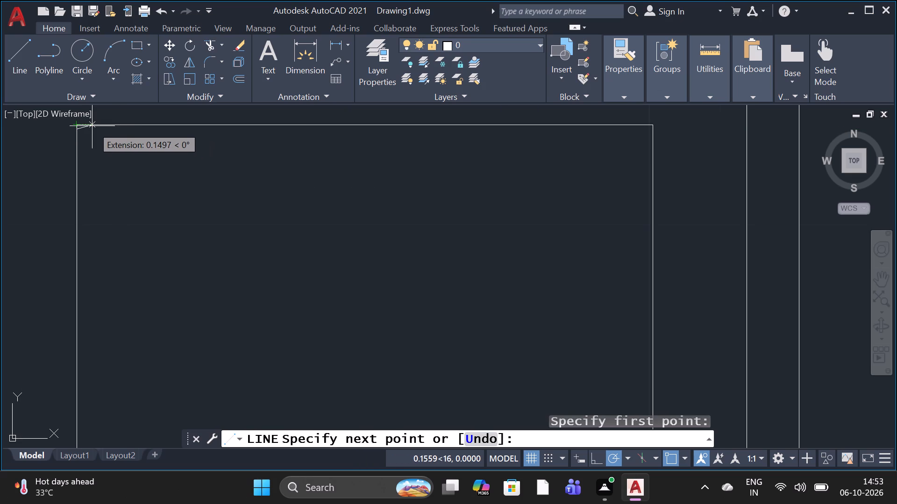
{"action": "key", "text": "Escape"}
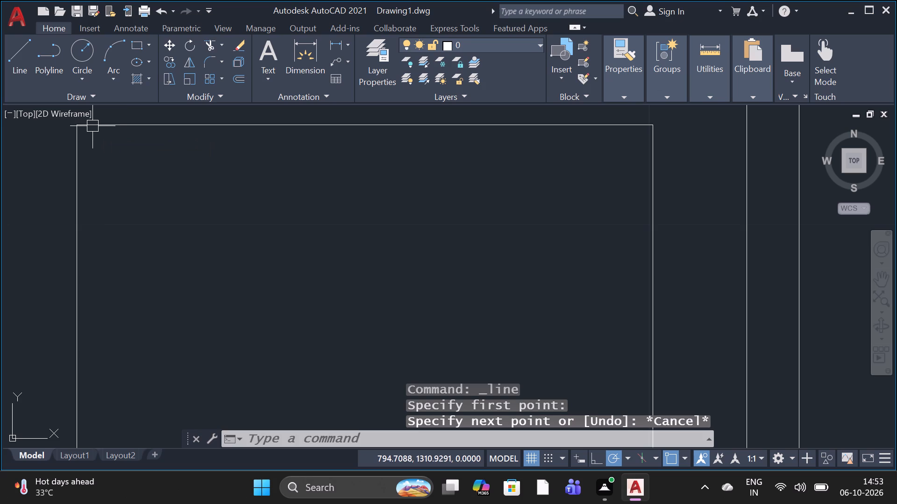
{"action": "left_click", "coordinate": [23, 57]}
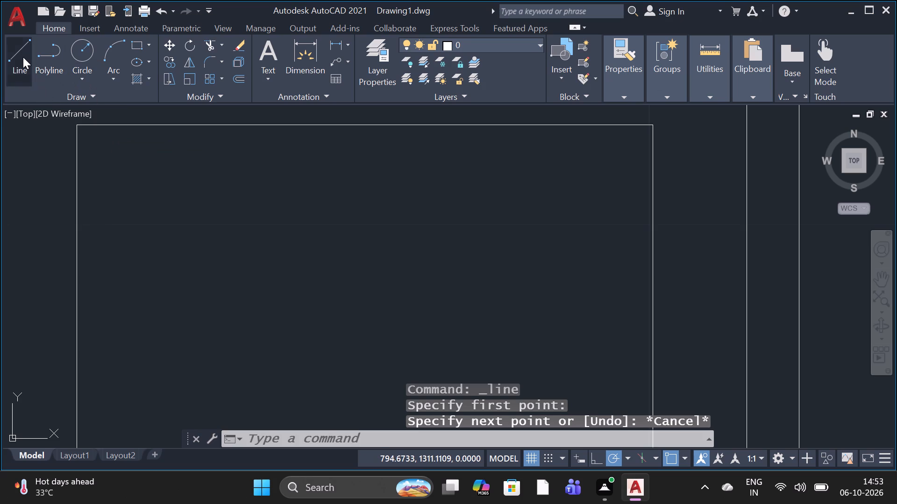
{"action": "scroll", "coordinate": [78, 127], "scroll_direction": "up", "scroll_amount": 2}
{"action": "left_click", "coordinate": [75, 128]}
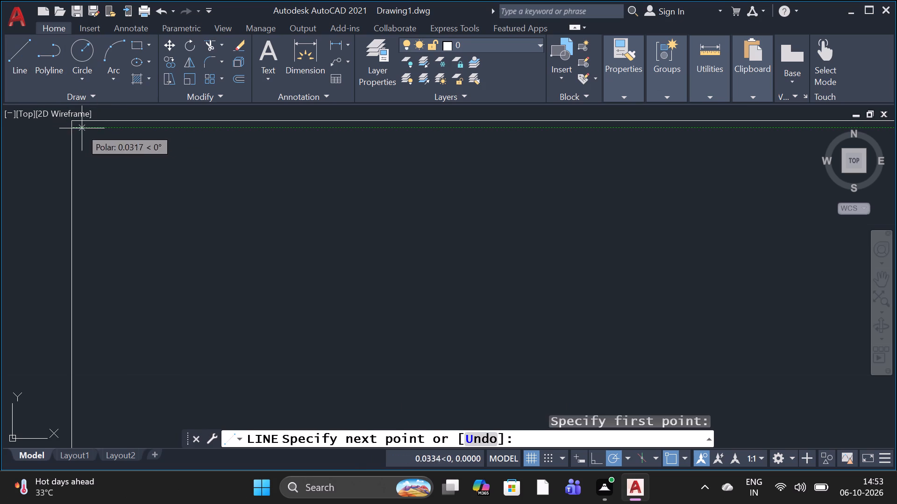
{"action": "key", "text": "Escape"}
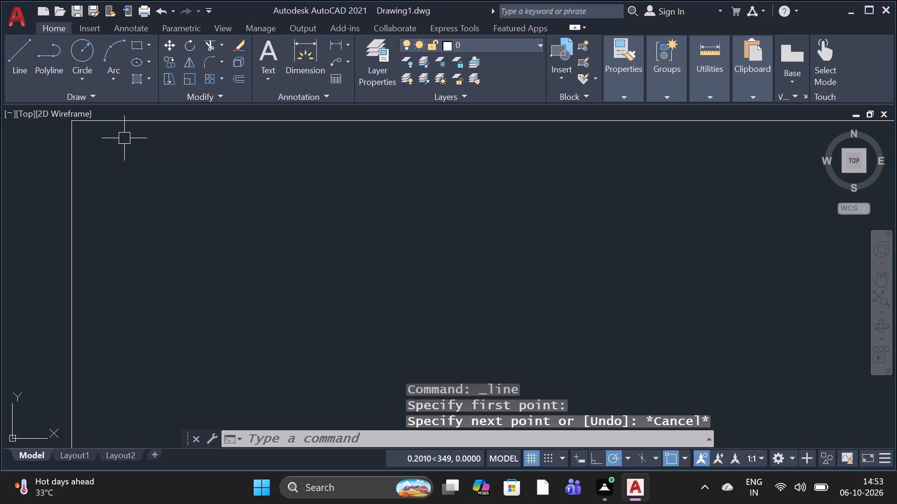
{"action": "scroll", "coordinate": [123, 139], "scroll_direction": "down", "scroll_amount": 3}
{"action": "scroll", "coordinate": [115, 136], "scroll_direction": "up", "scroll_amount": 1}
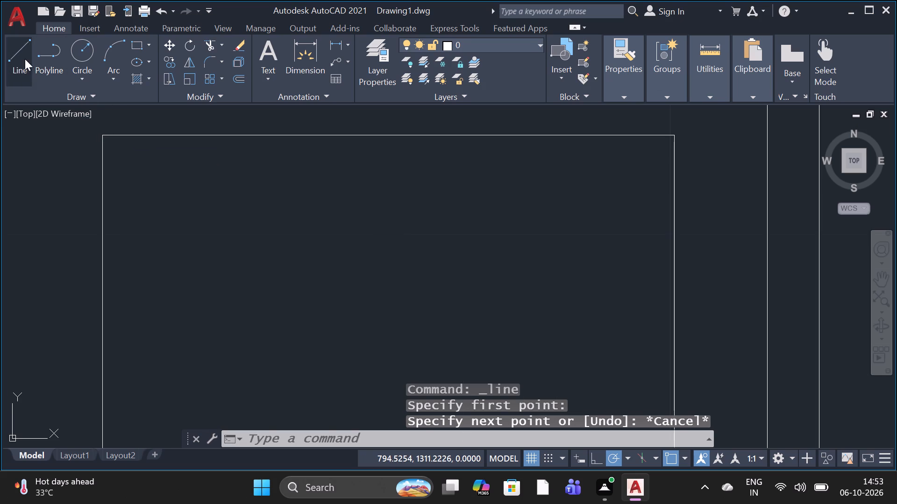
Draw lines forming a small box about 0.25 wide and 0.31 high inside the inner rectangle's upper-left corner.
{"action": "left_click", "coordinate": [25, 59]}
{"action": "left_click", "coordinate": [103, 132]}
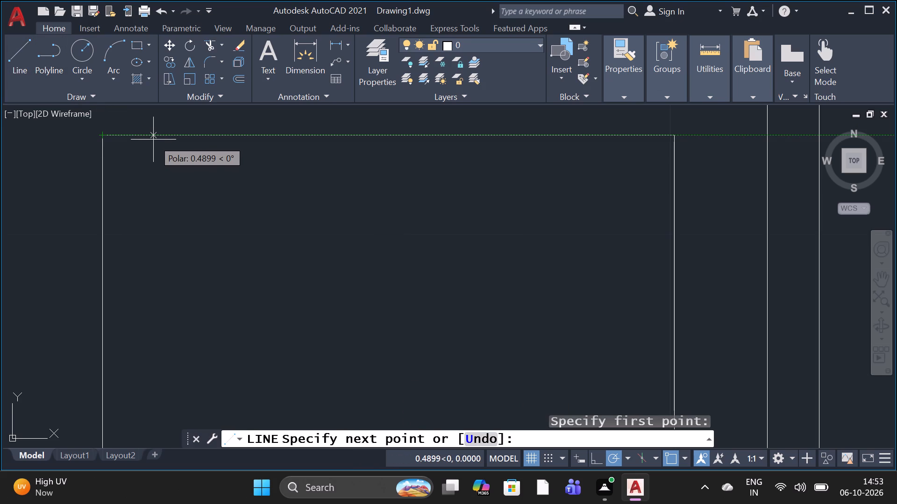
{"action": "left_click", "coordinate": [128, 139]}
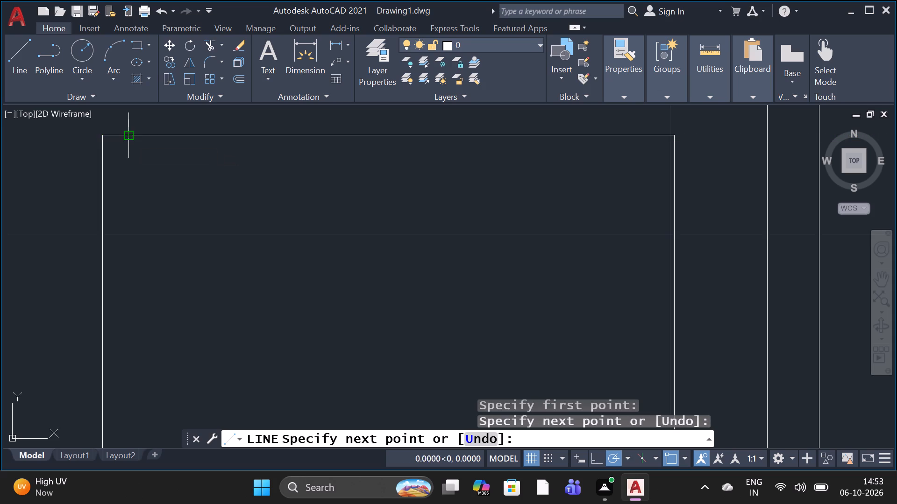
{"action": "left_click", "coordinate": [127, 168]}
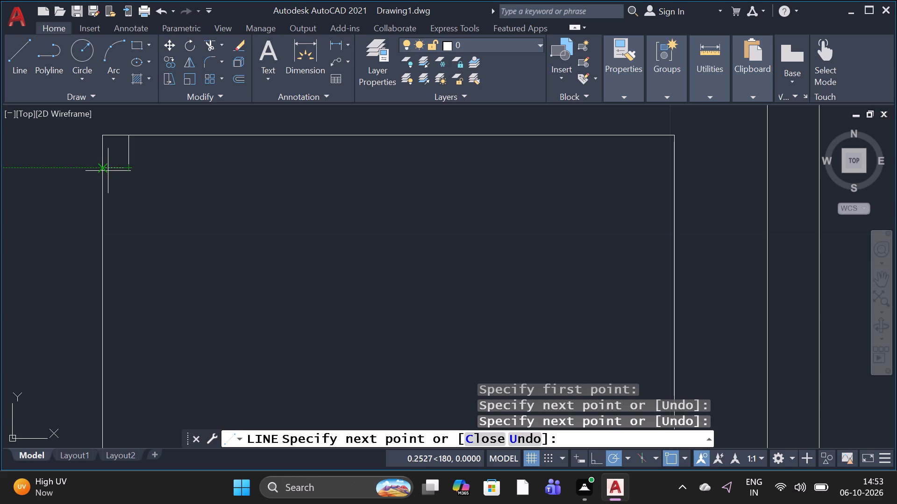
{"action": "left_click", "coordinate": [108, 171]}
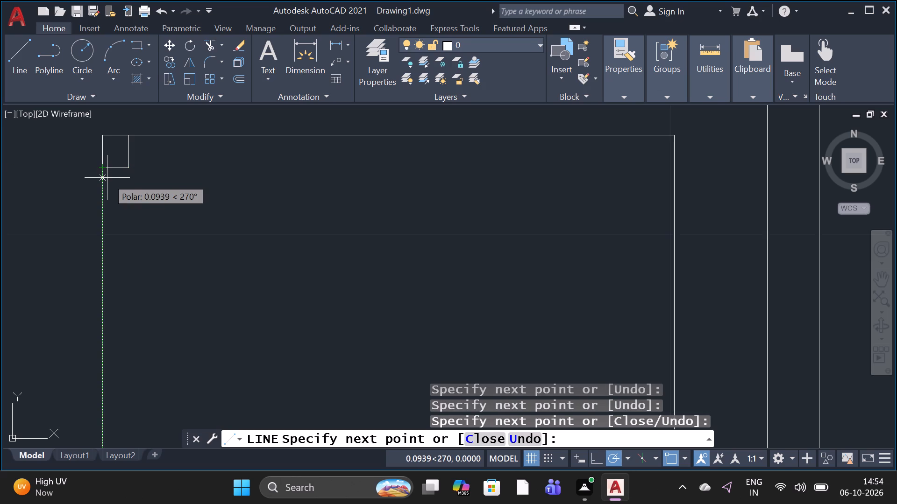
{"action": "key", "text": "space"}
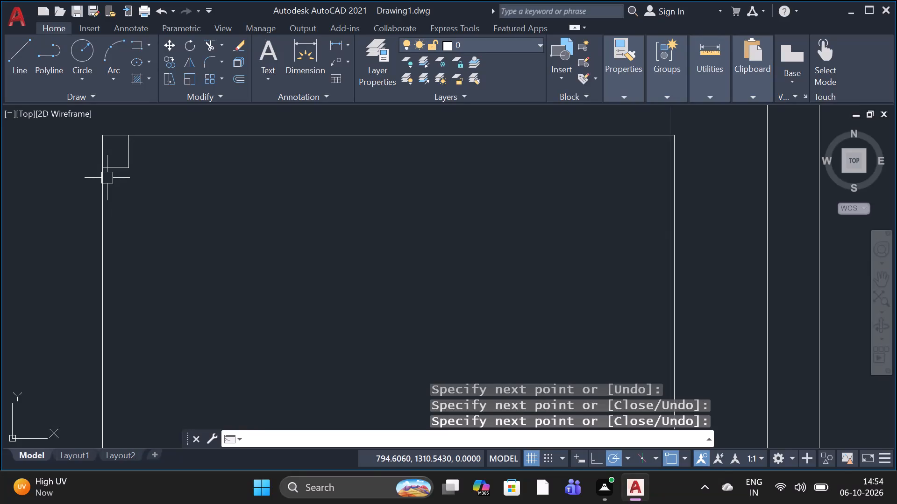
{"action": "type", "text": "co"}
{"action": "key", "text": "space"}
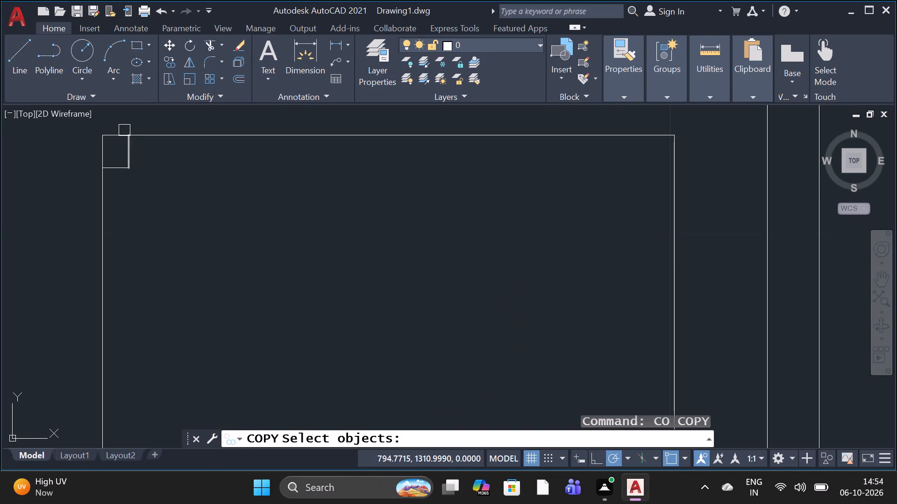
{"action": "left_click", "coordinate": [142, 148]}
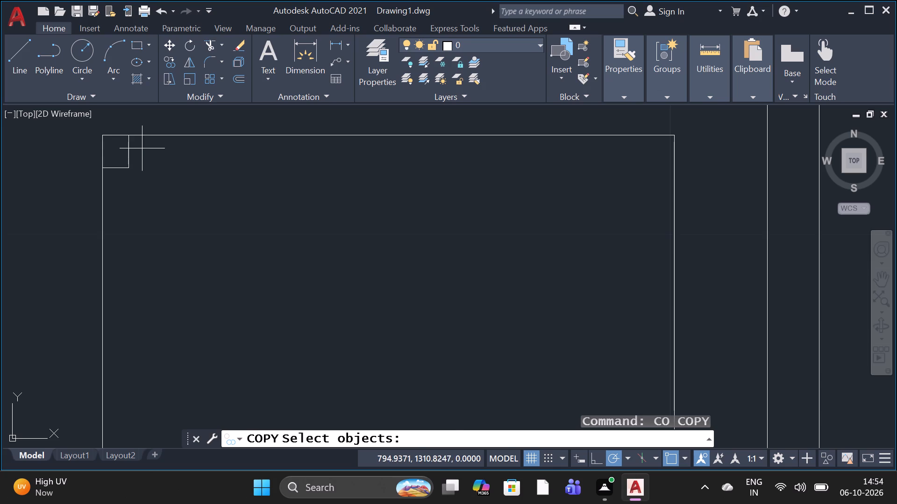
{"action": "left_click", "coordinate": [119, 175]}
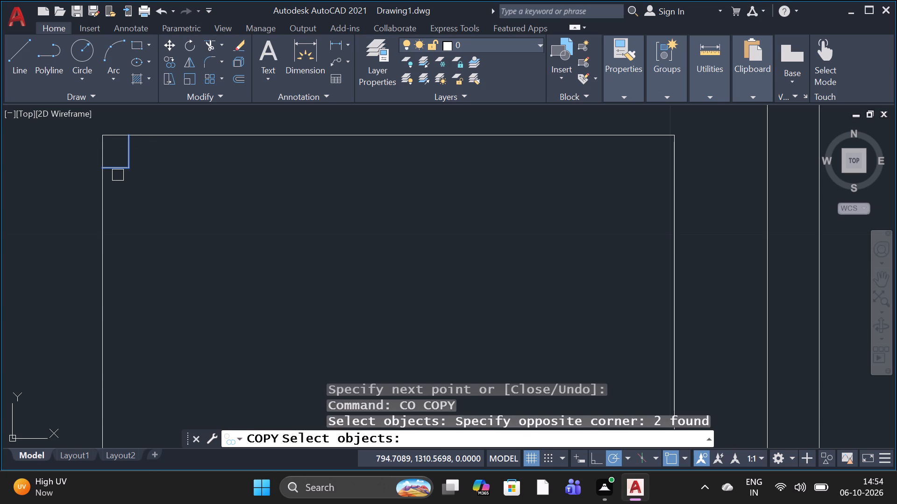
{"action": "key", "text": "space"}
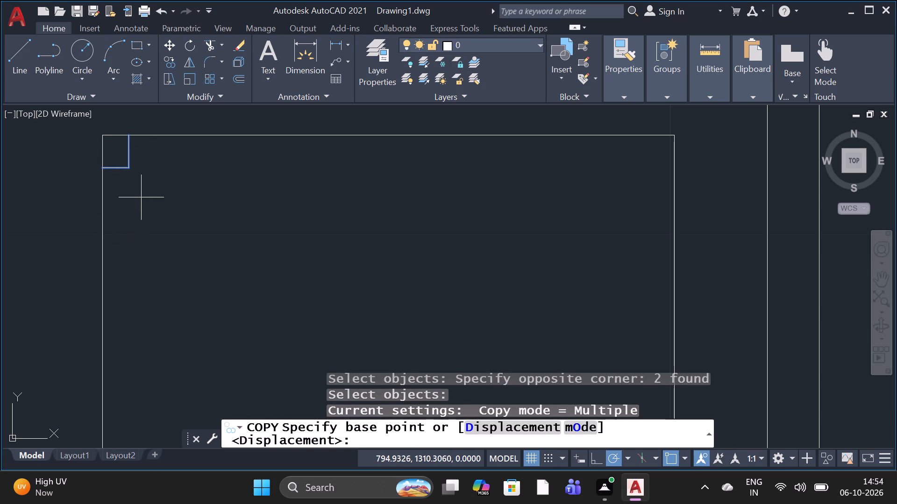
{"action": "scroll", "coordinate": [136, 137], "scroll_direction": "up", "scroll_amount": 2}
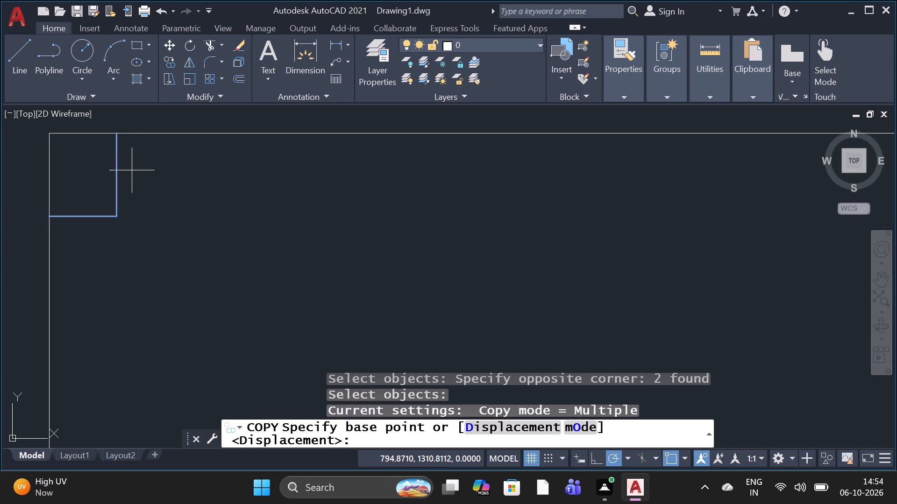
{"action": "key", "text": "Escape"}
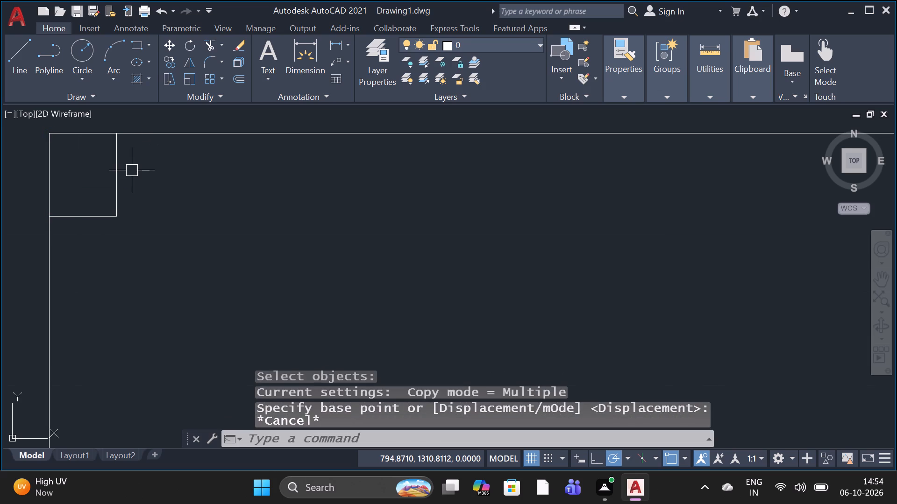
Draw a line about 0.25 long along the small box's top edge to the inner rectangle's upper-left corner.
{"action": "left_click", "coordinate": [16, 67]}
{"action": "scroll", "coordinate": [118, 140], "scroll_direction": "up", "scroll_amount": 2}
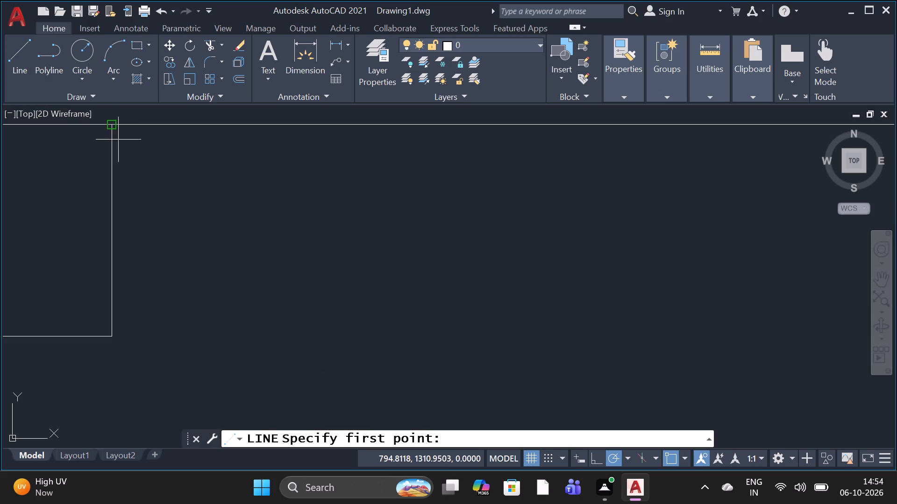
{"action": "scroll", "coordinate": [119, 140], "scroll_direction": "up", "scroll_amount": 3}
{"action": "scroll", "coordinate": [97, 149], "scroll_direction": "down", "scroll_amount": 4}
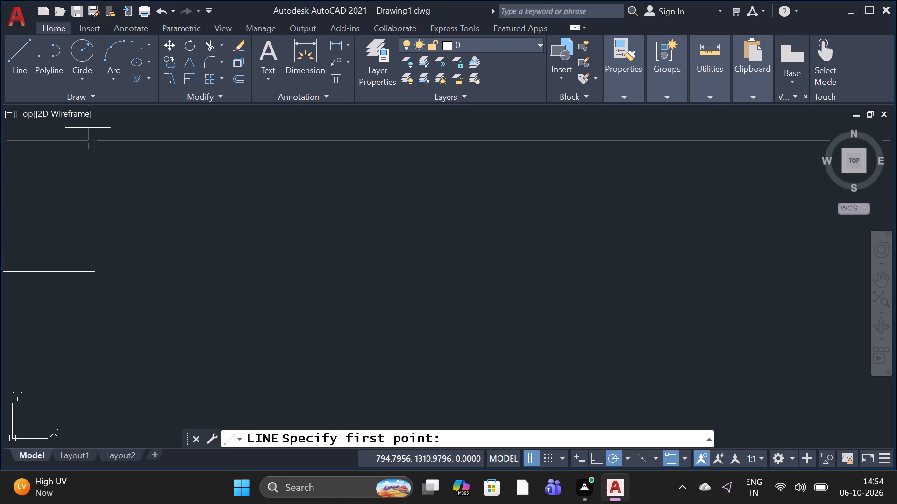
{"action": "scroll", "coordinate": [88, 132], "scroll_direction": "up", "scroll_amount": 2}
{"action": "left_click", "coordinate": [103, 156]}
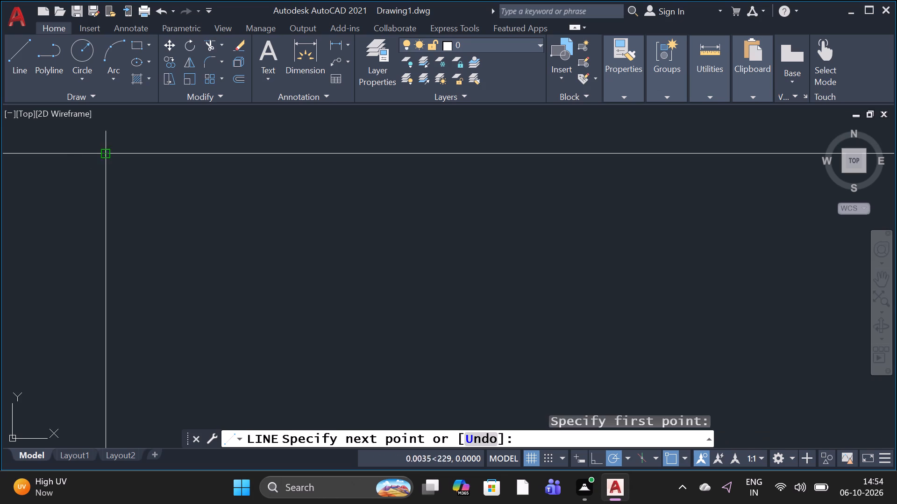
{"action": "scroll", "coordinate": [76, 163], "scroll_direction": "down", "scroll_amount": 3}
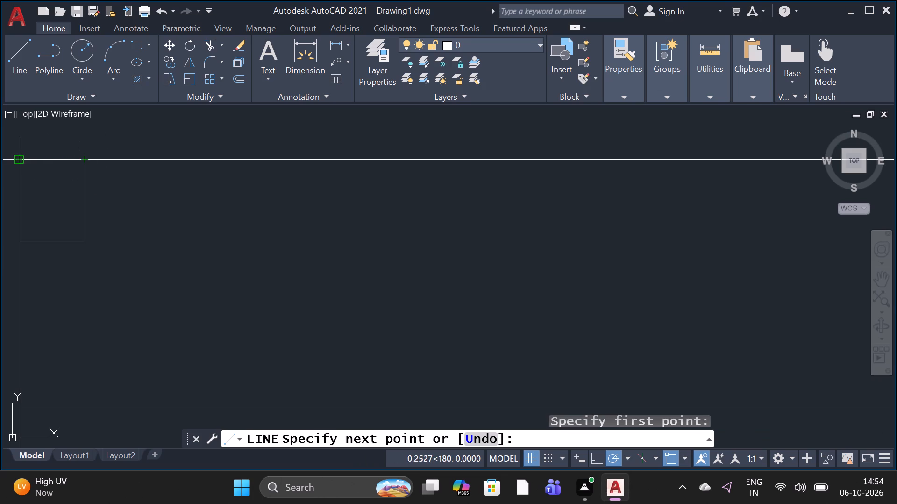
{"action": "scroll", "coordinate": [18, 161], "scroll_direction": "up", "scroll_amount": 1}
{"action": "left_click", "coordinate": [19, 161]}
{"action": "key", "text": "space"}
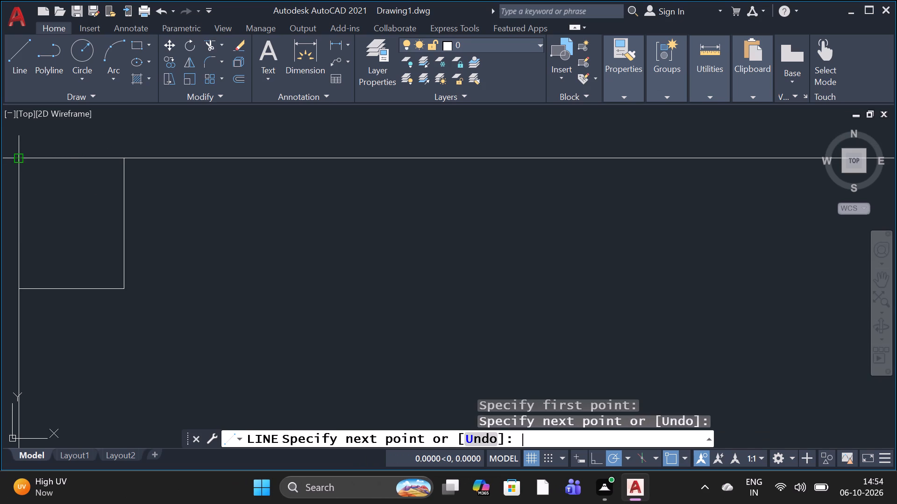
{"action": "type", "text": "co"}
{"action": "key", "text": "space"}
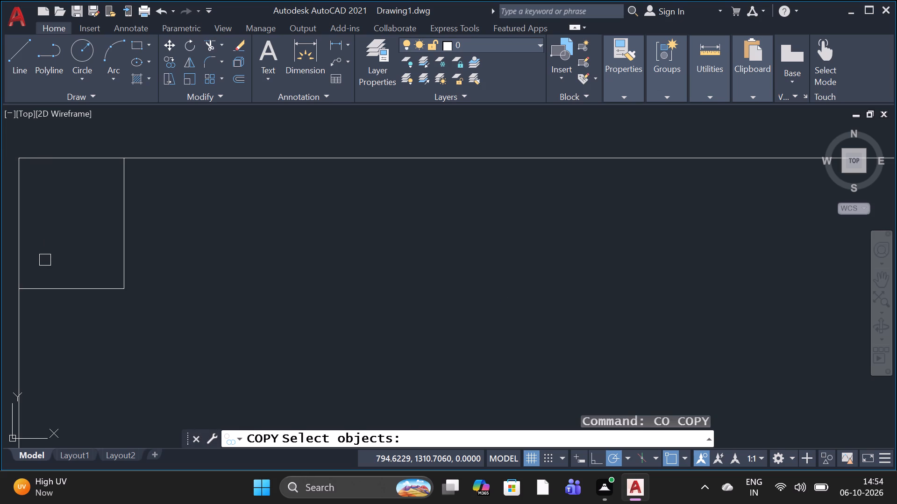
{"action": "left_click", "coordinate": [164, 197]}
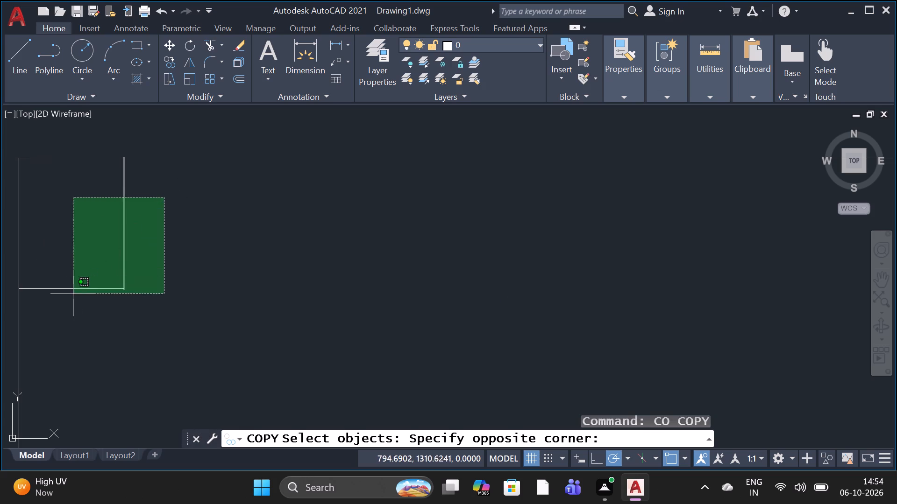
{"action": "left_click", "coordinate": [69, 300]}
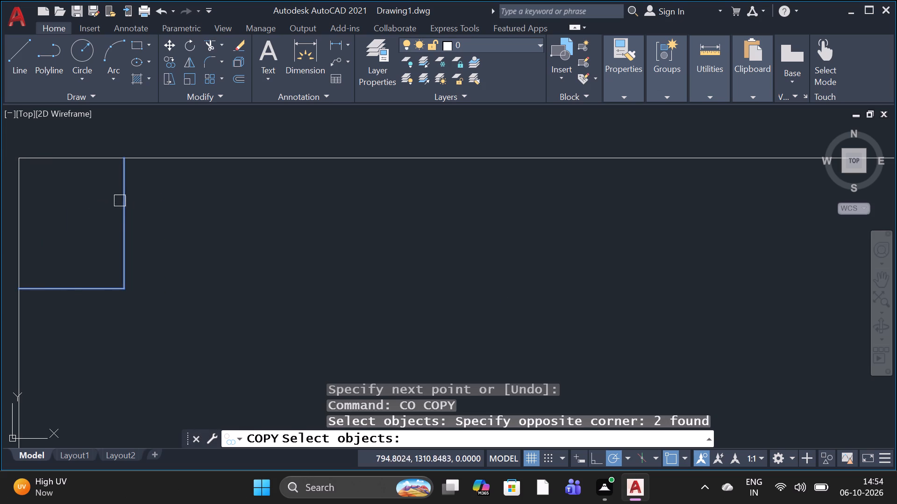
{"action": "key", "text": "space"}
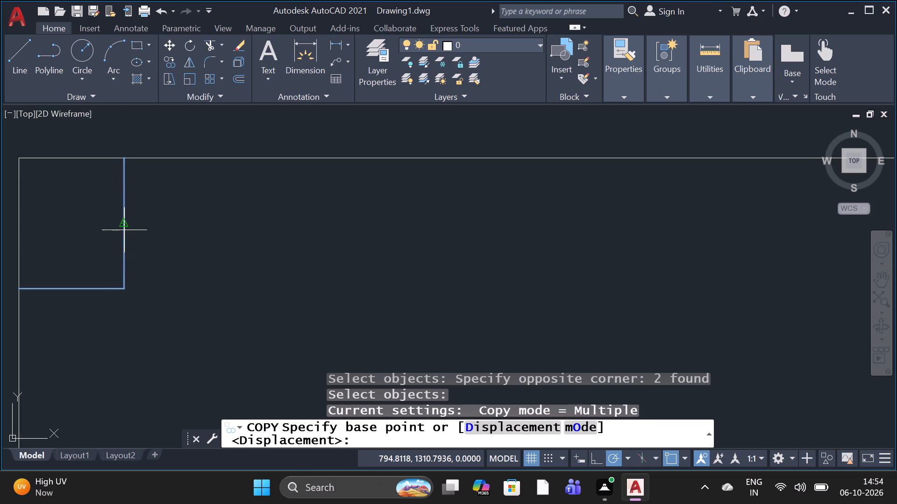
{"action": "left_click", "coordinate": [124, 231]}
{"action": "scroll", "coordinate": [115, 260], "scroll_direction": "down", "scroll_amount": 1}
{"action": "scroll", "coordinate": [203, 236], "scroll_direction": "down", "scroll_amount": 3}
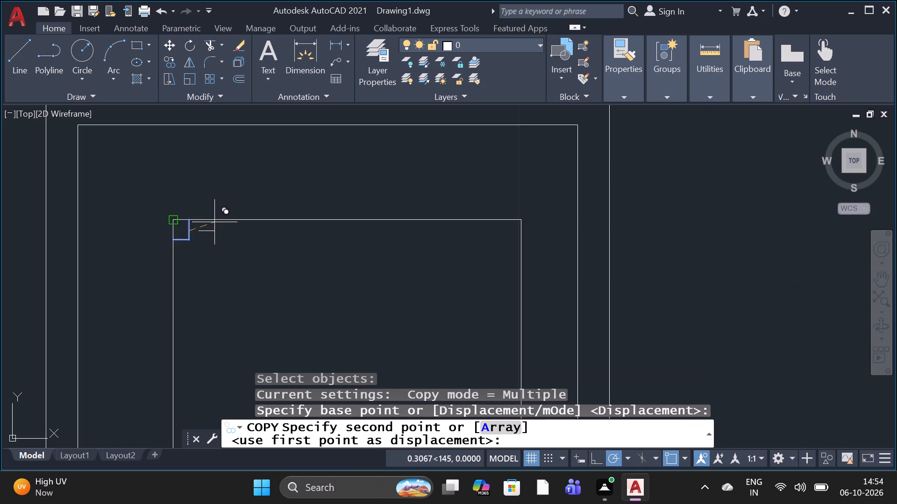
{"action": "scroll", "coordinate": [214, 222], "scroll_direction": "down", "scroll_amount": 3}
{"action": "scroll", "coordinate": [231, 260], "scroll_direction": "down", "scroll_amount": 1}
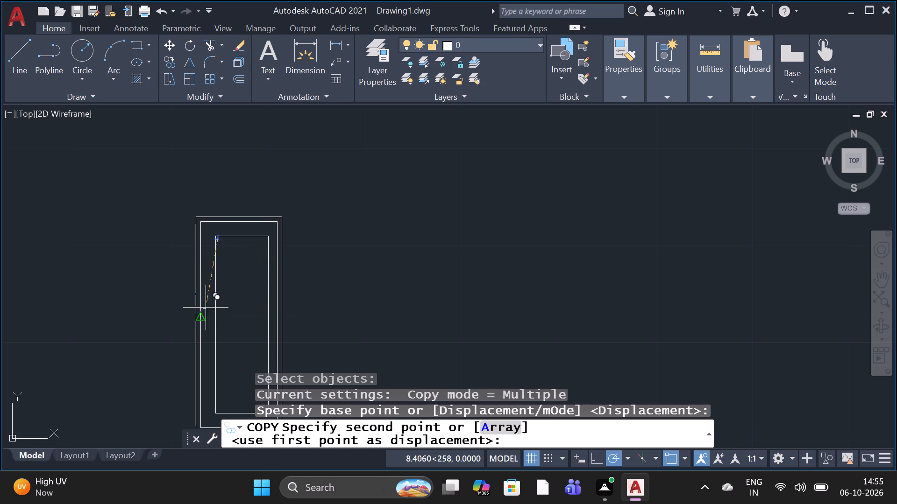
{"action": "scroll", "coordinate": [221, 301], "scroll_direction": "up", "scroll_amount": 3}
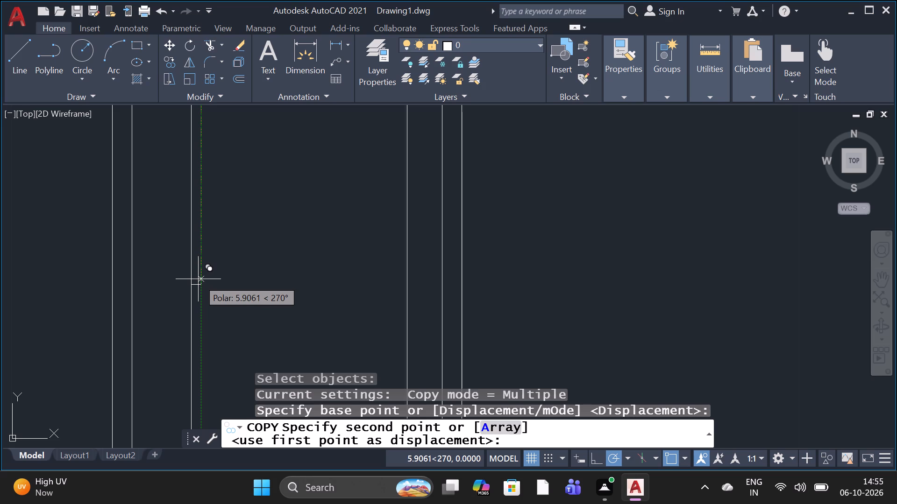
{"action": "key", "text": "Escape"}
Draw a three-line box about 0.4 wide and 0.34 high against the inner rectangle's left edge, near mid-height.
{"action": "scroll", "coordinate": [205, 304], "scroll_direction": "down", "scroll_amount": 2}
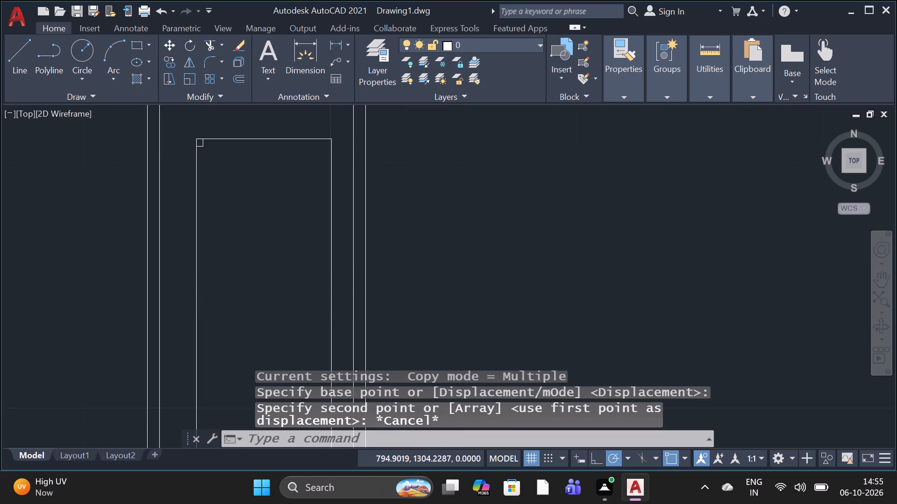
{"action": "scroll", "coordinate": [148, 139], "scroll_direction": "down", "scroll_amount": 1}
{"action": "scroll", "coordinate": [207, 233], "scroll_direction": "down", "scroll_amount": 1}
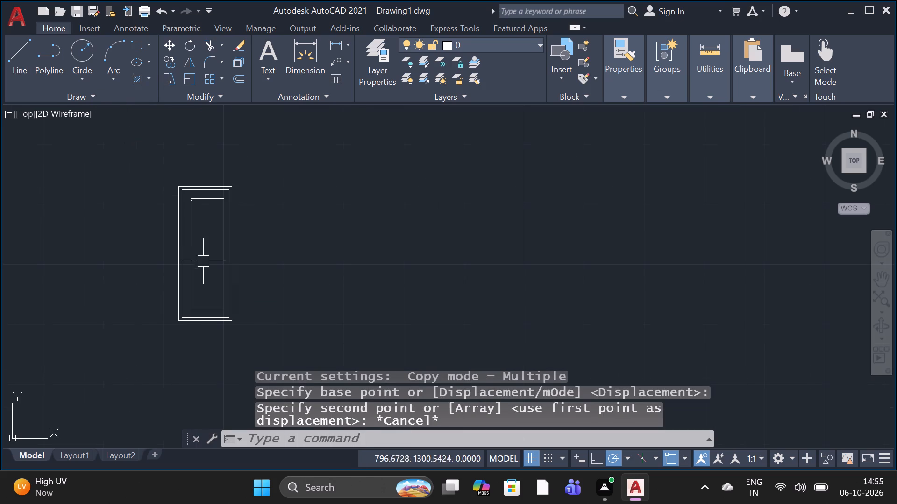
{"action": "scroll", "coordinate": [195, 276], "scroll_direction": "up", "scroll_amount": 1}
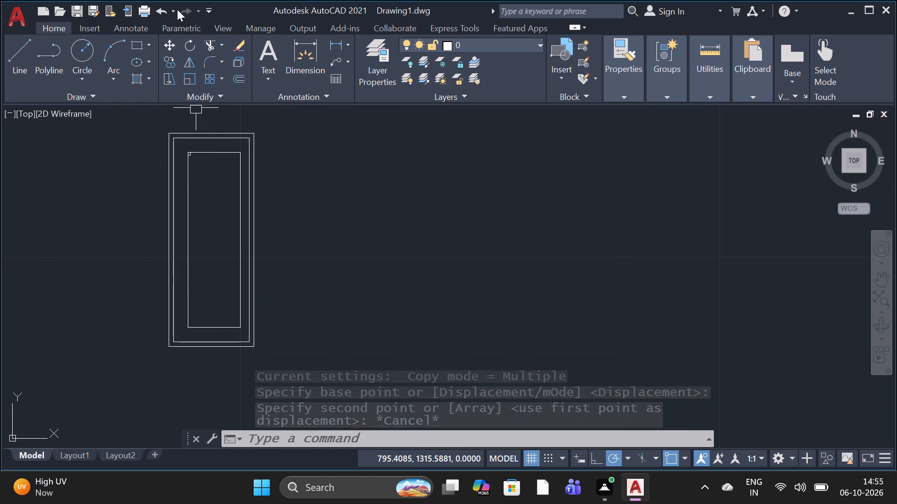
{"action": "left_click", "coordinate": [15, 65]}
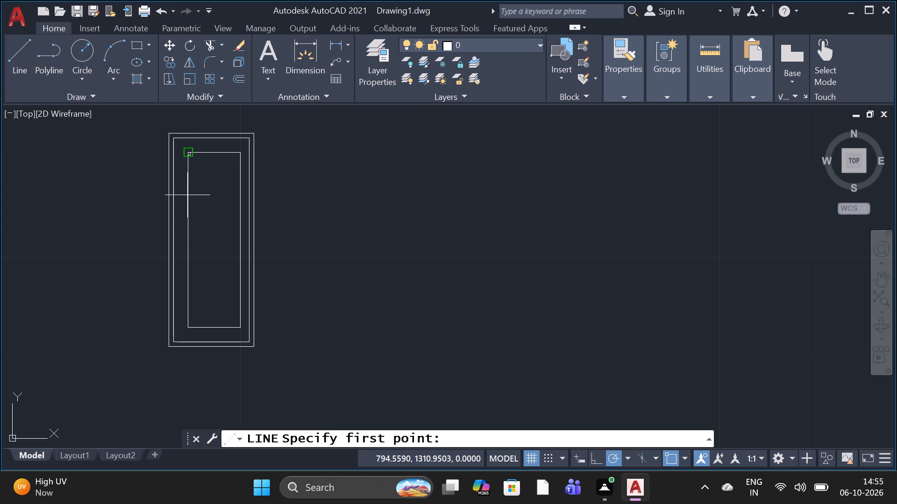
{"action": "scroll", "coordinate": [187, 197], "scroll_direction": "up", "scroll_amount": 1}
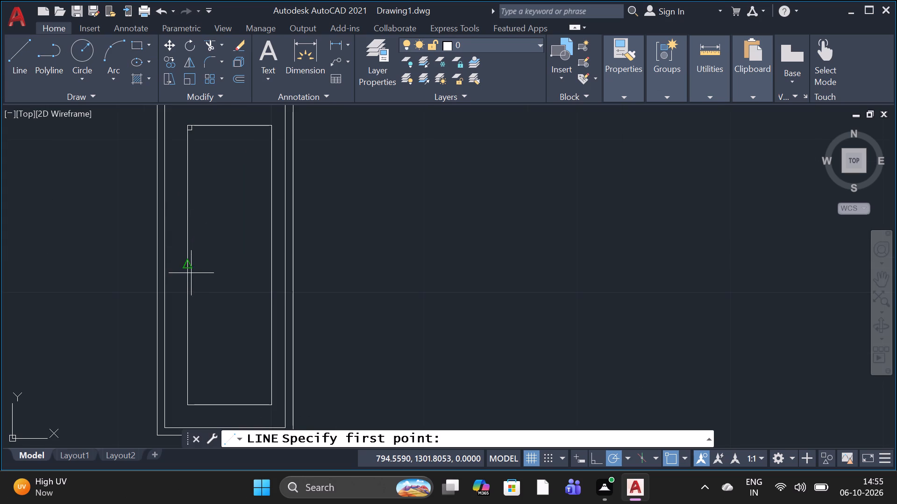
{"action": "scroll", "coordinate": [185, 272], "scroll_direction": "up", "scroll_amount": 3}
{"action": "left_click", "coordinate": [192, 249]}
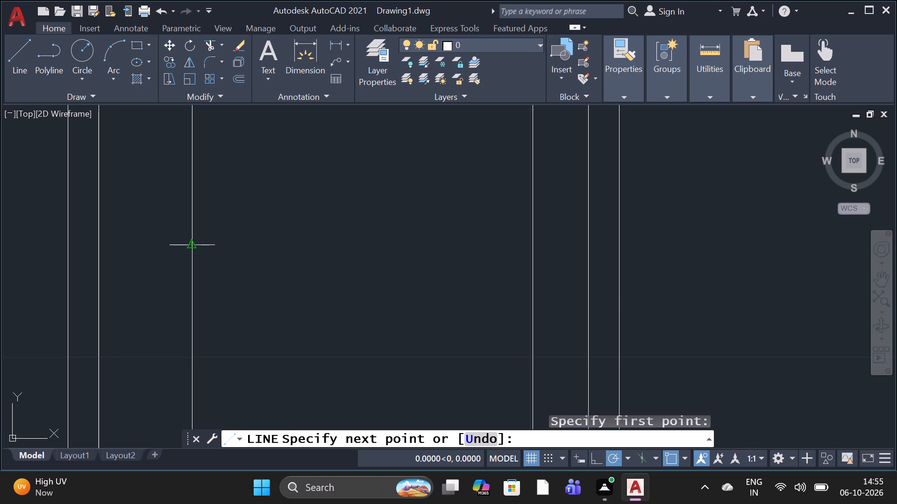
{"action": "left_click", "coordinate": [216, 244]}
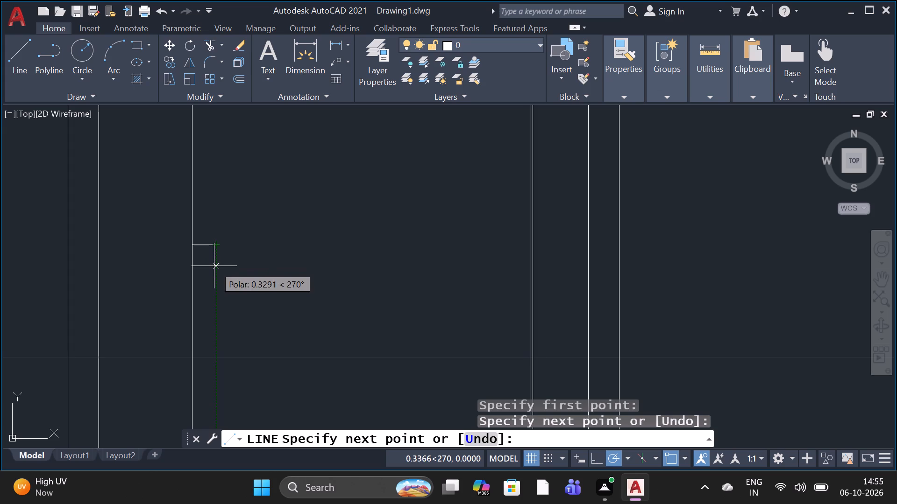
{"action": "left_click", "coordinate": [214, 266]}
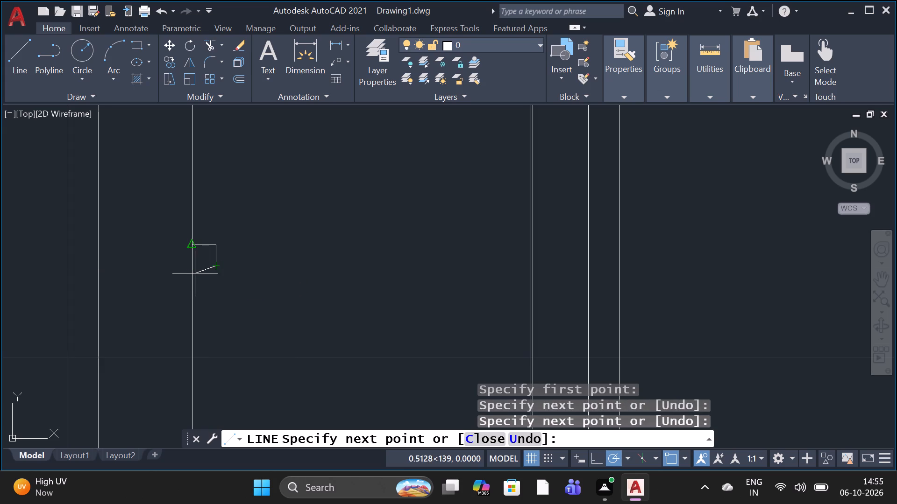
{"action": "left_click", "coordinate": [194, 271]}
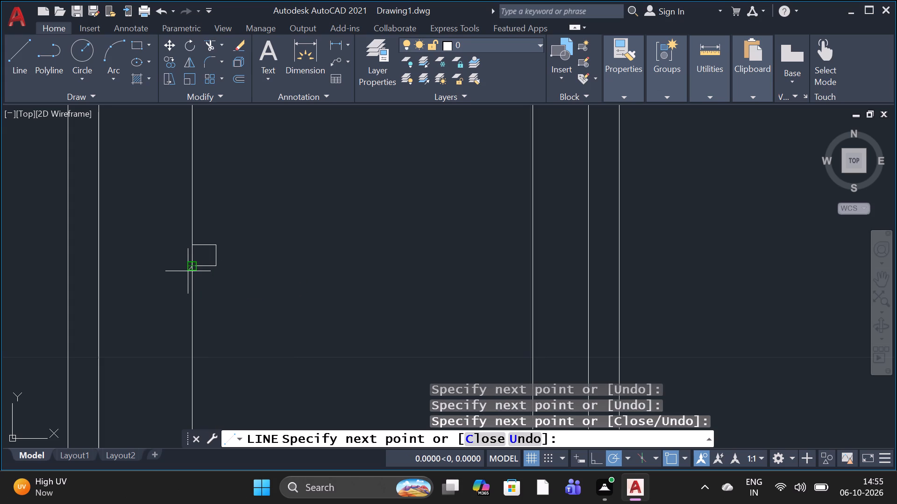
{"action": "key", "text": "space"}
Copy the new three-line box about 5.3 straight up along the inner rectangle's left edge, using its right side's midpoint as base.
{"action": "type", "text": "c"}
{"action": "key", "text": "o"}
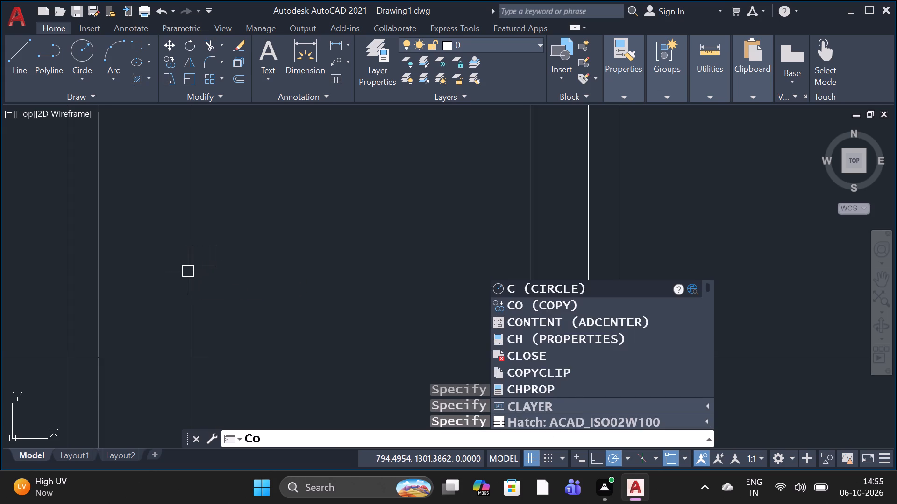
{"action": "key", "text": "space"}
{"action": "left_click_drag", "start_coordinate": [226, 231], "coordinate": [226, 236]}
{"action": "left_click", "coordinate": [201, 283]}
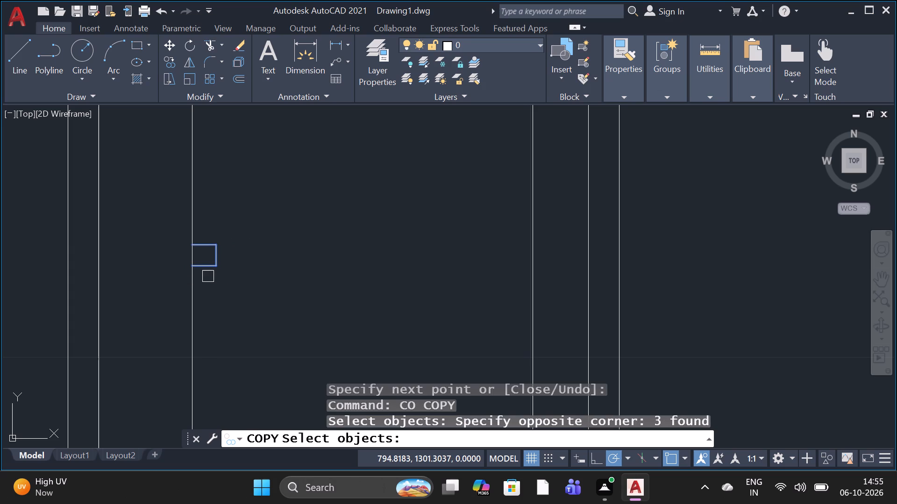
{"action": "key", "text": "space"}
{"action": "left_click", "coordinate": [214, 253]}
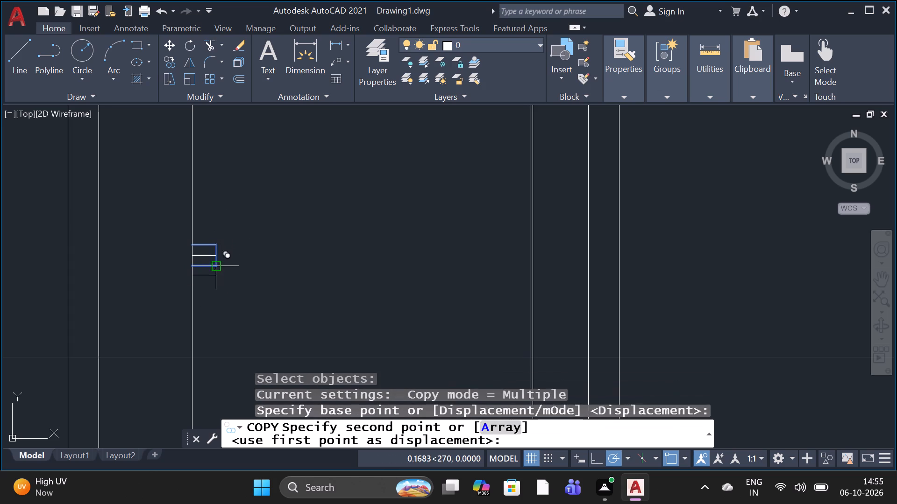
{"action": "scroll", "coordinate": [219, 272], "scroll_direction": "down", "scroll_amount": 2}
{"action": "scroll", "coordinate": [254, 191], "scroll_direction": "down", "scroll_amount": 3}
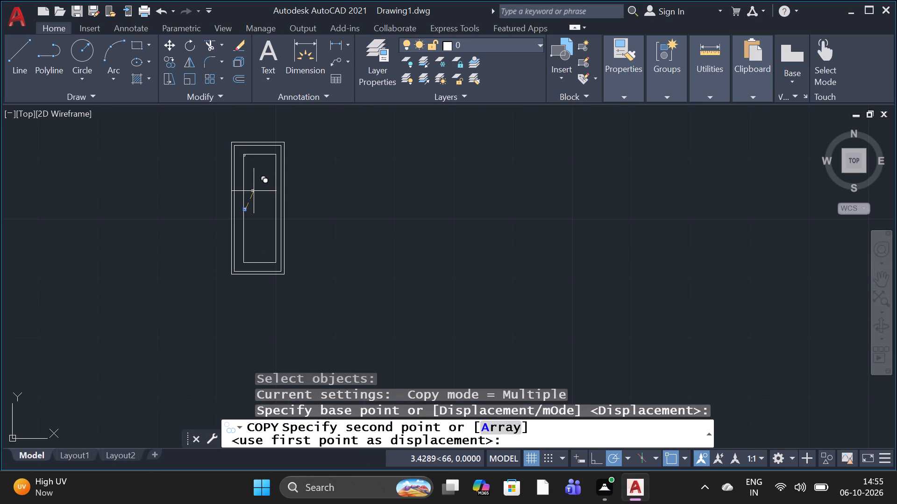
{"action": "scroll", "coordinate": [250, 182], "scroll_direction": "up", "scroll_amount": 4}
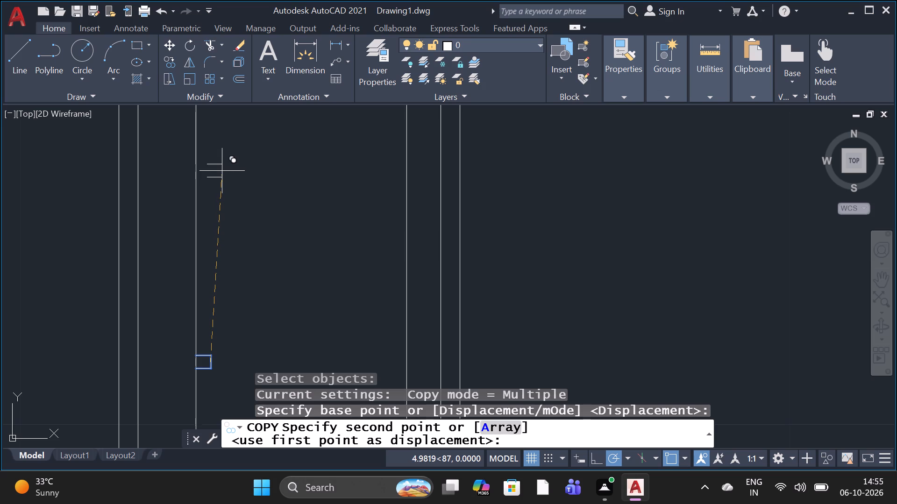
{"action": "scroll", "coordinate": [215, 175], "scroll_direction": "down", "scroll_amount": 2}
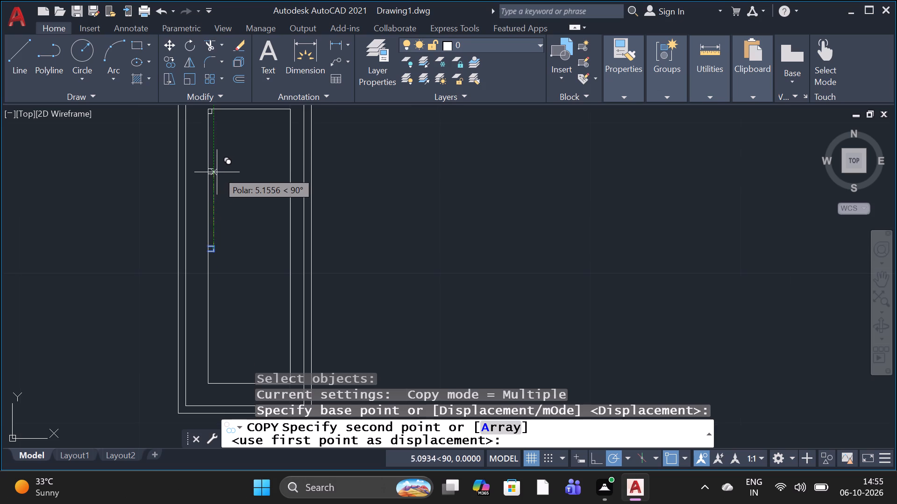
{"action": "scroll", "coordinate": [214, 171], "scroll_direction": "up", "scroll_amount": 2}
{"action": "left_click", "coordinate": [209, 167]}
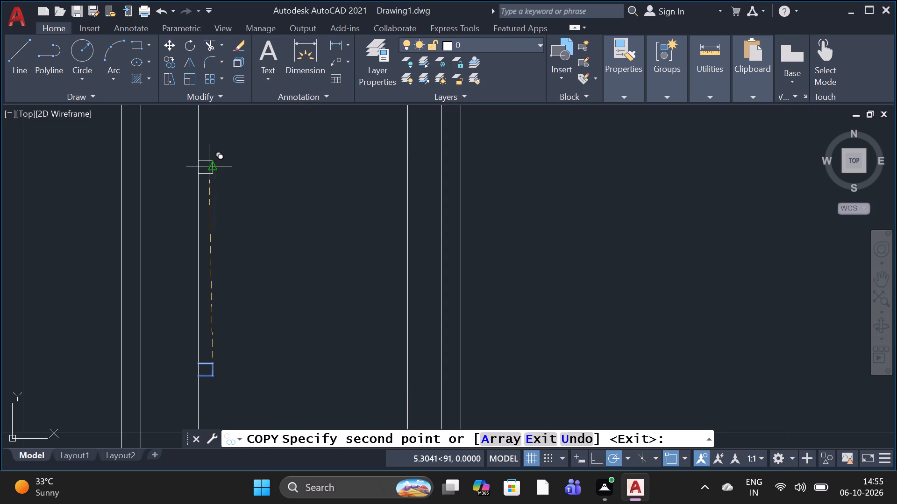
Place two more copies of the box on the inner rectangle's left edge, about 3.6 and 6.0 below the original.
{"action": "scroll", "coordinate": [205, 173], "scroll_direction": "down", "scroll_amount": 3}
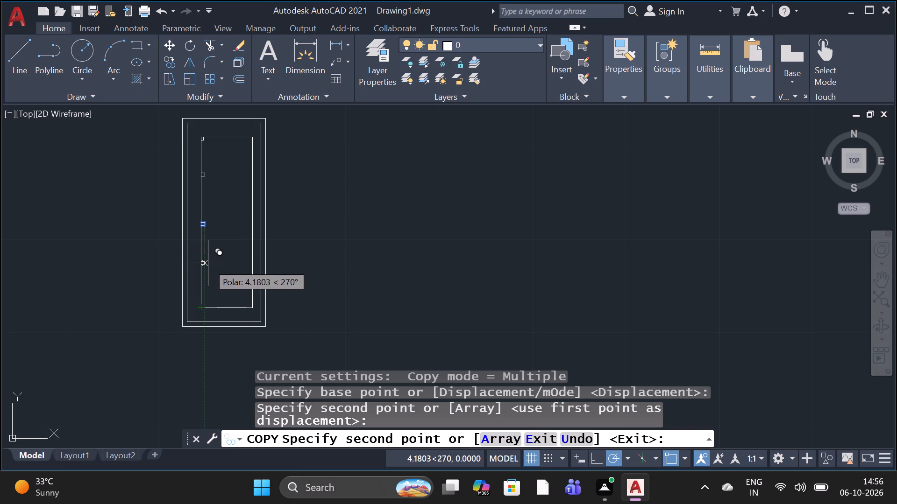
{"action": "scroll", "coordinate": [208, 257], "scroll_direction": "up", "scroll_amount": 2}
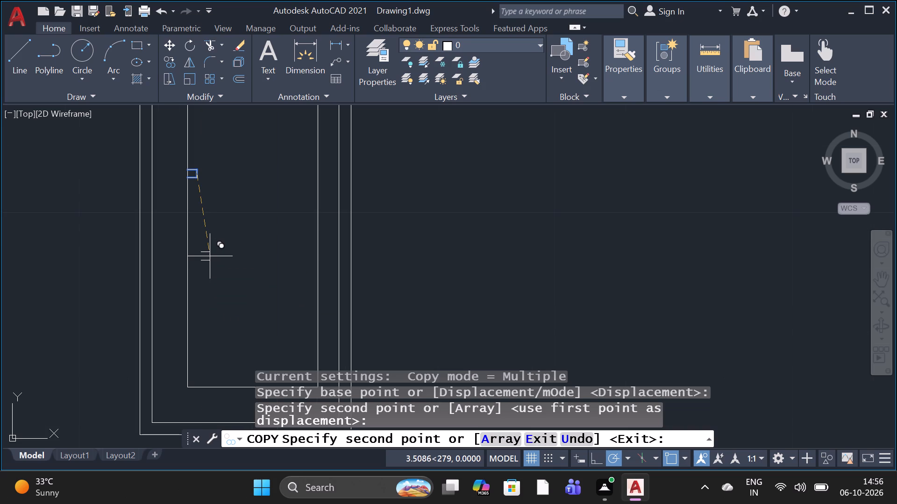
{"action": "left_click", "coordinate": [204, 260]}
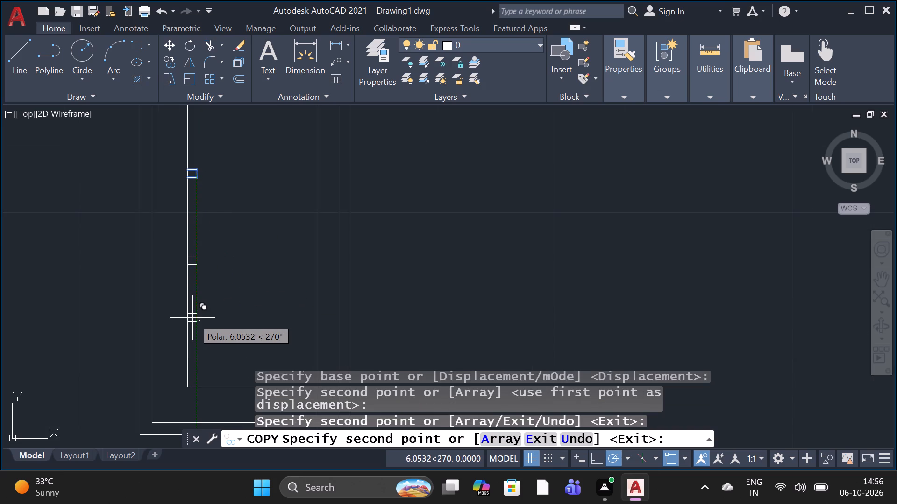
{"action": "scroll", "coordinate": [192, 316], "scroll_direction": "up", "scroll_amount": 1}
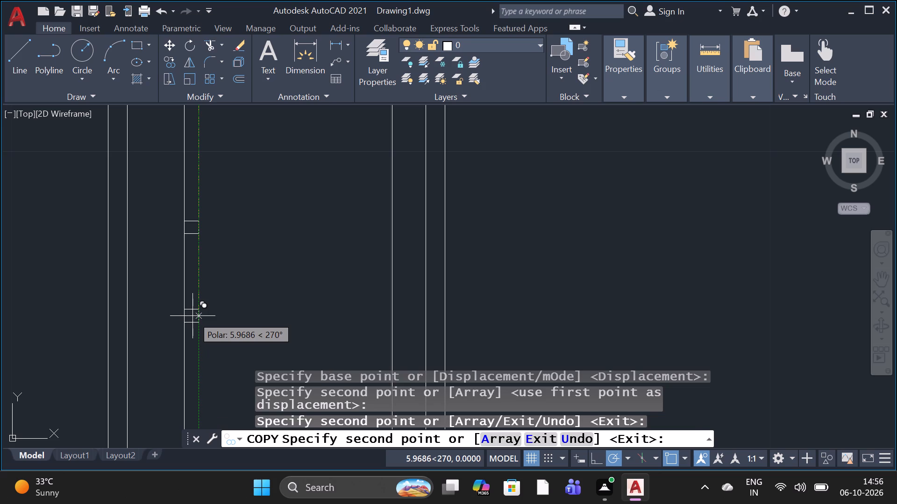
{"action": "left_click", "coordinate": [192, 316]}
Place another copy of the three-line box in the empty area to the right of the outermost rectangle and end copying.
{"action": "scroll", "coordinate": [315, 295], "scroll_direction": "down", "scroll_amount": 3}
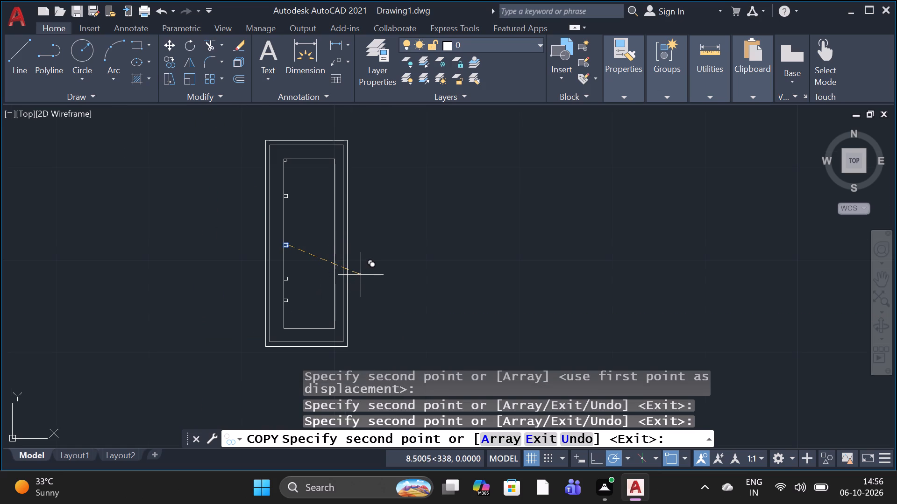
{"action": "left_click", "coordinate": [384, 271]}
{"action": "key", "text": "Escape"}
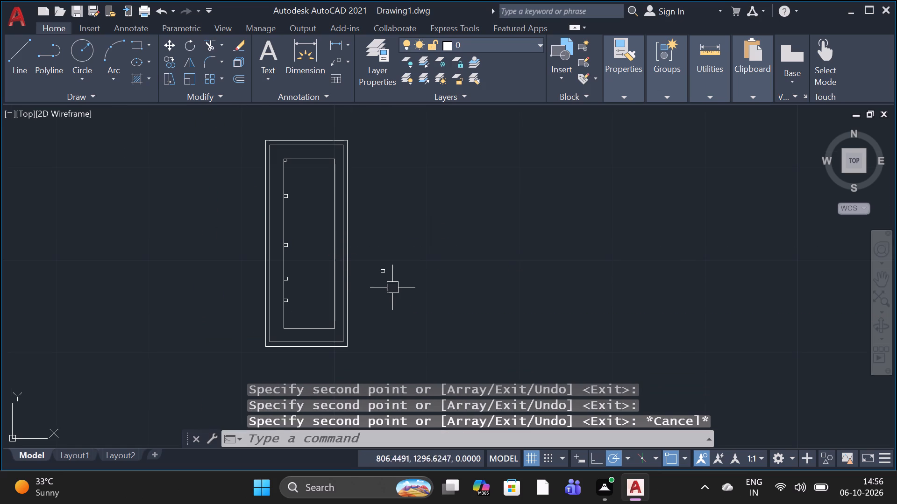
{"action": "scroll", "coordinate": [392, 282], "scroll_direction": "up", "scroll_amount": 4}
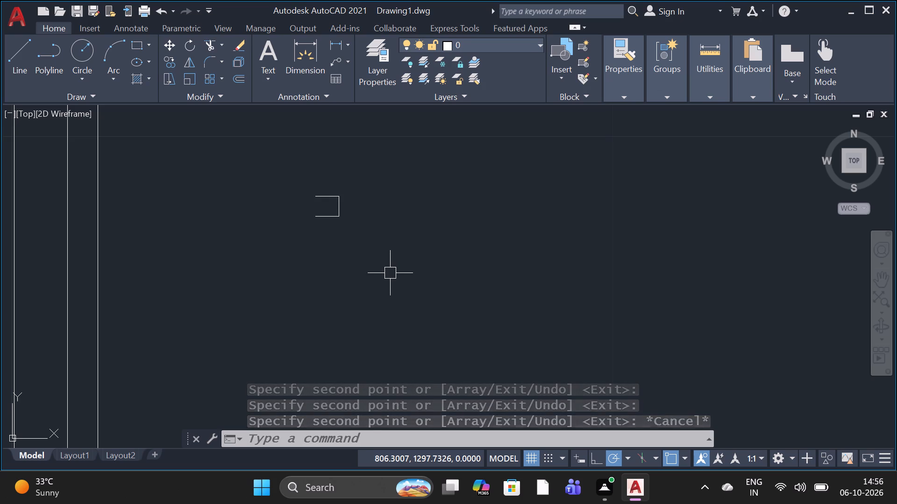
Rotate the loose three-line box beside the outermost rectangle 180° about the open end of its lower line.
{"action": "key", "text": "r"}
{"action": "key", "text": "o"}
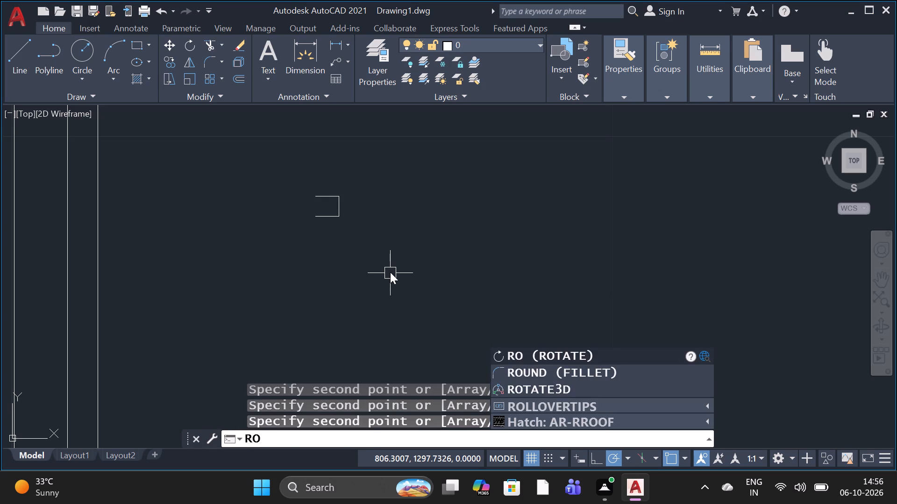
{"action": "key", "text": "space"}
{"action": "left_click_drag", "start_coordinate": [365, 169], "coordinate": [365, 174]}
{"action": "left_click", "coordinate": [288, 269]}
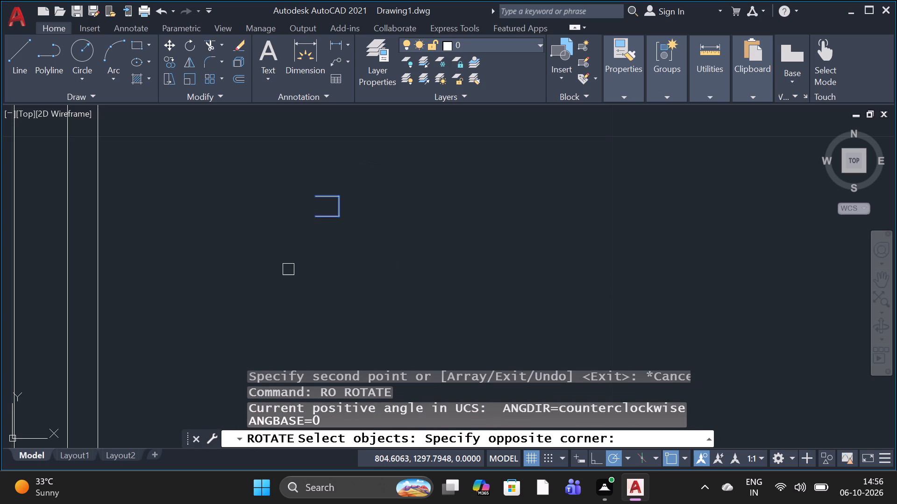
{"action": "key", "text": "space"}
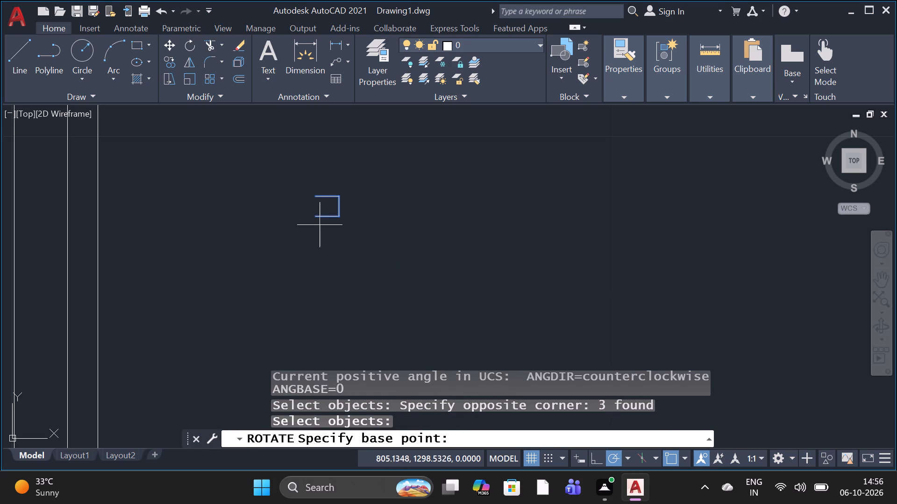
{"action": "left_click", "coordinate": [317, 223]}
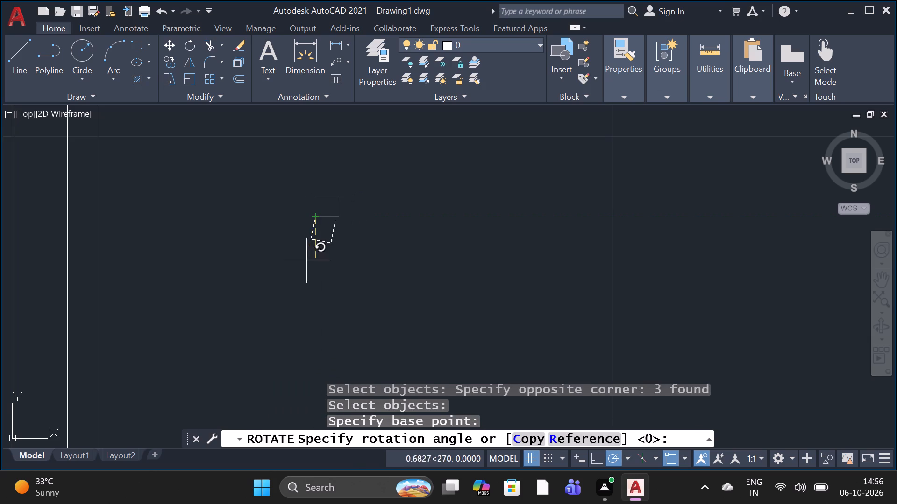
{"action": "left_click", "coordinate": [256, 211]}
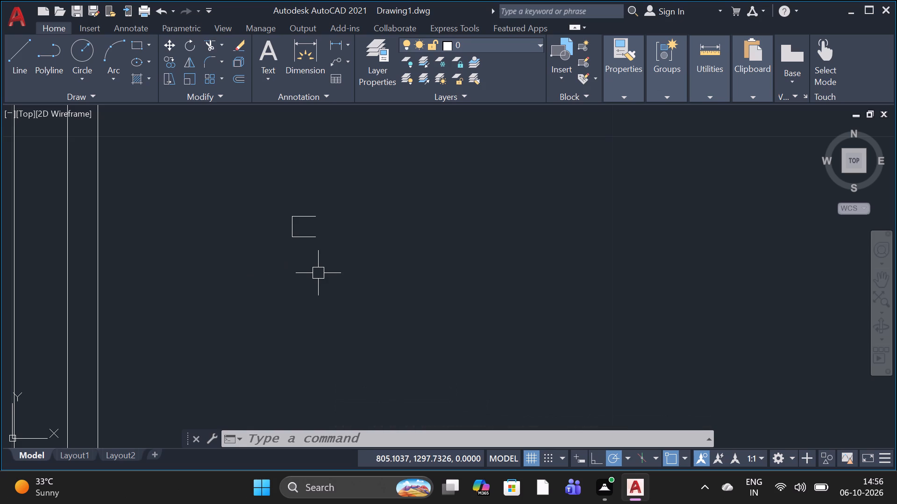
Copy the rotated box into the inner rectangle's top-right corner, using the midpoint of the box's left side as base.
{"action": "type", "text": "co"}
{"action": "key", "text": "space"}
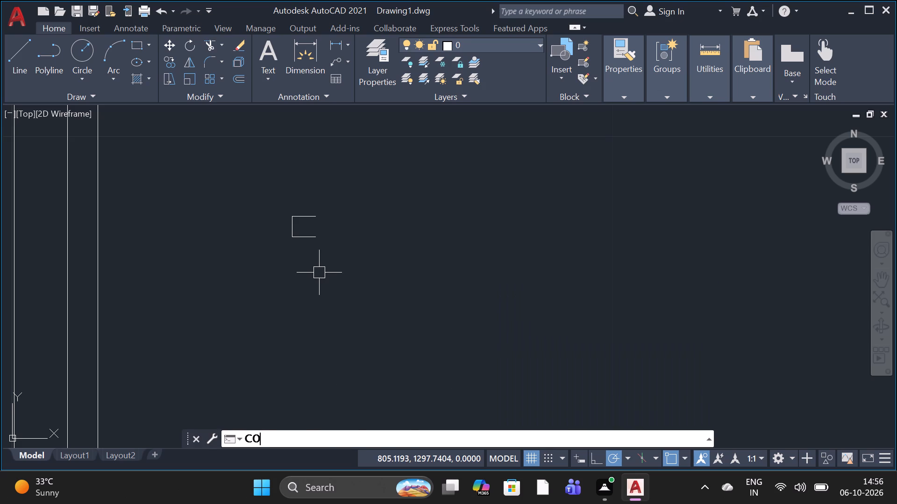
{"action": "left_click", "coordinate": [364, 196]}
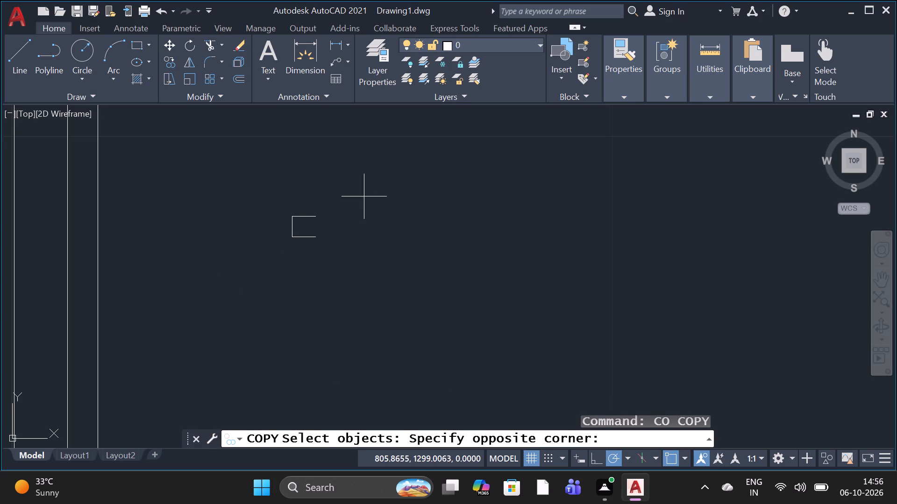
{"action": "left_click", "coordinate": [239, 276]}
{"action": "key", "text": "space"}
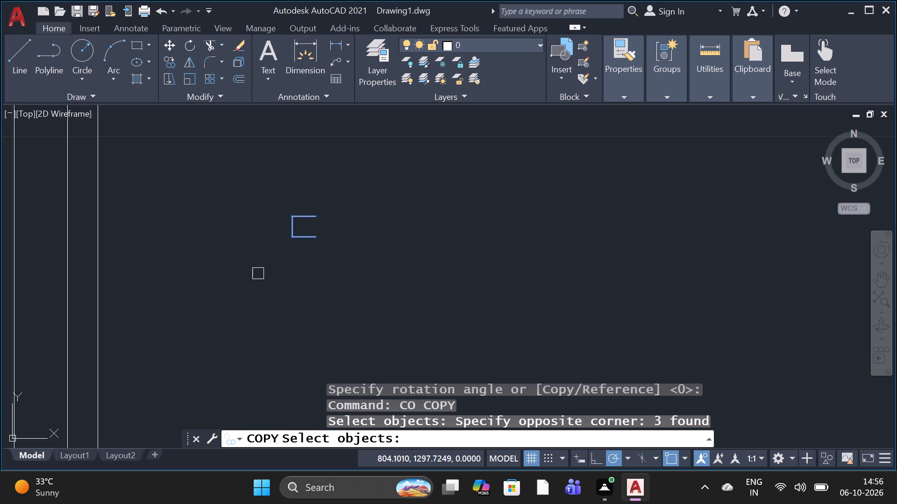
{"action": "left_click", "coordinate": [288, 223]}
{"action": "scroll", "coordinate": [270, 262], "scroll_direction": "down", "scroll_amount": 5}
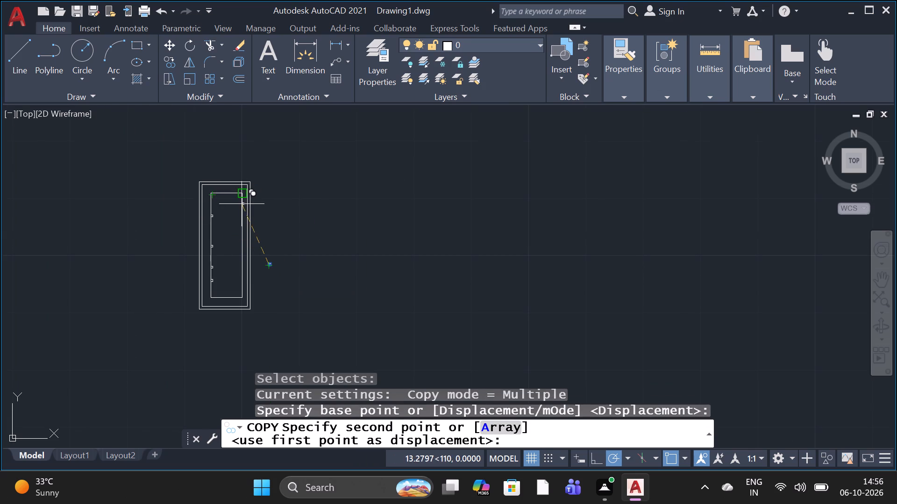
{"action": "scroll", "coordinate": [240, 201], "scroll_direction": "up", "scroll_amount": 4}
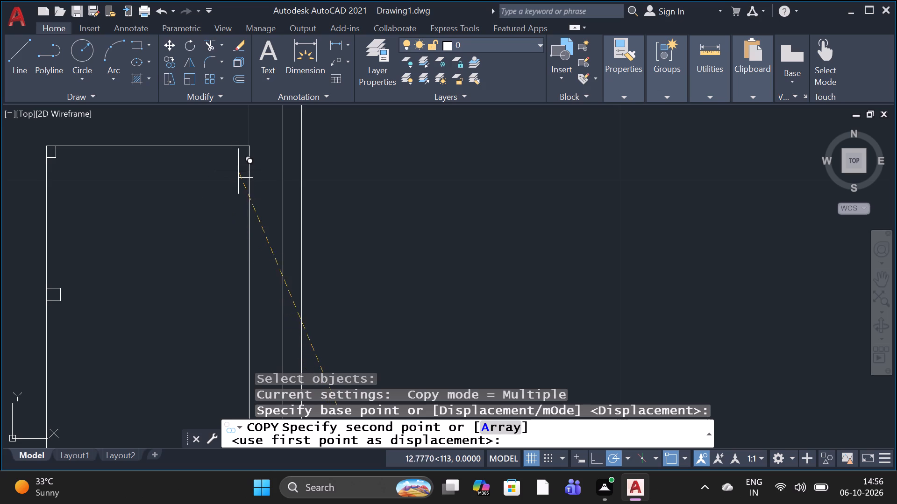
{"action": "scroll", "coordinate": [231, 154], "scroll_direction": "up", "scroll_amount": 3}
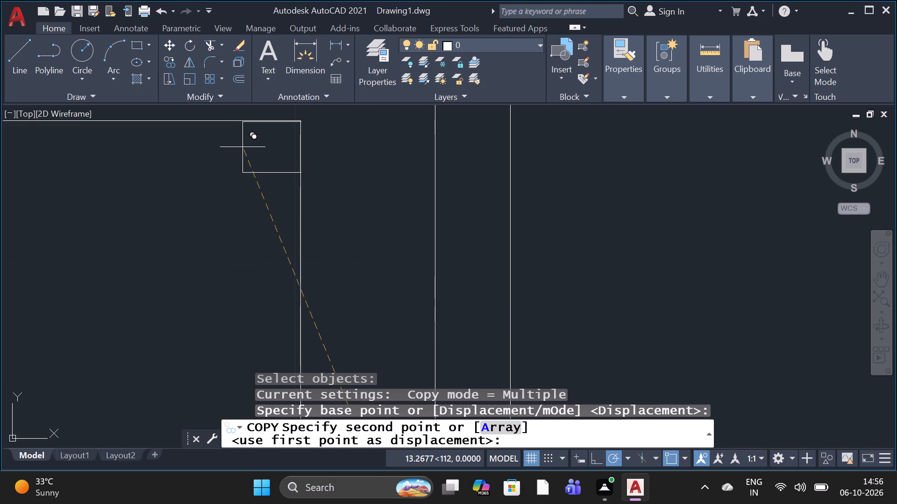
{"action": "scroll", "coordinate": [245, 148], "scroll_direction": "up", "scroll_amount": 2}
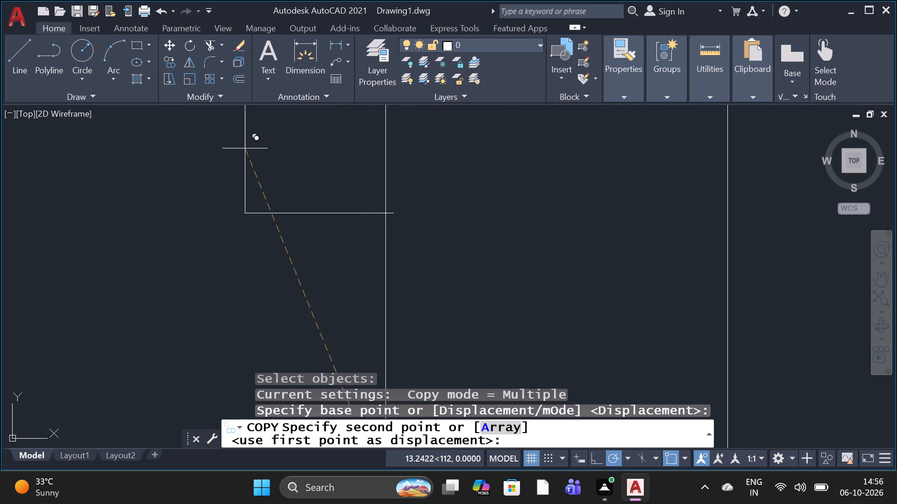
{"action": "scroll", "coordinate": [245, 182], "scroll_direction": "down", "scroll_amount": 2}
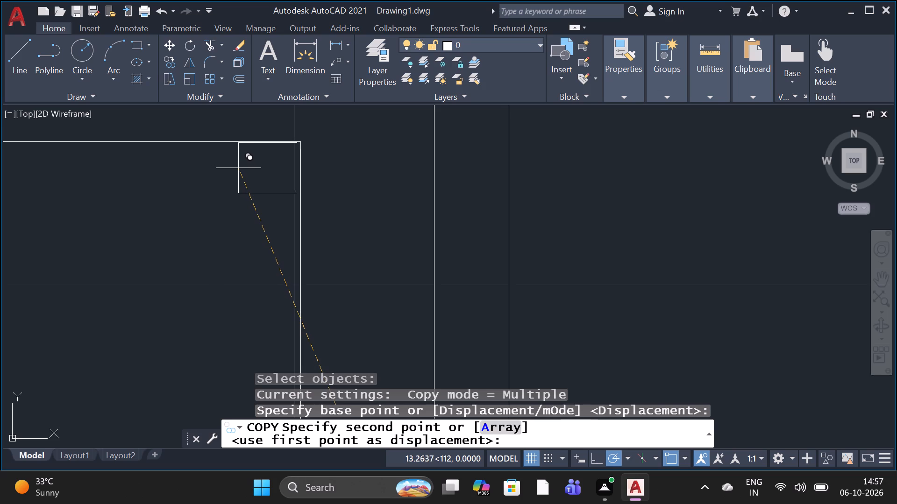
{"action": "scroll", "coordinate": [239, 169], "scroll_direction": "up", "scroll_amount": 1}
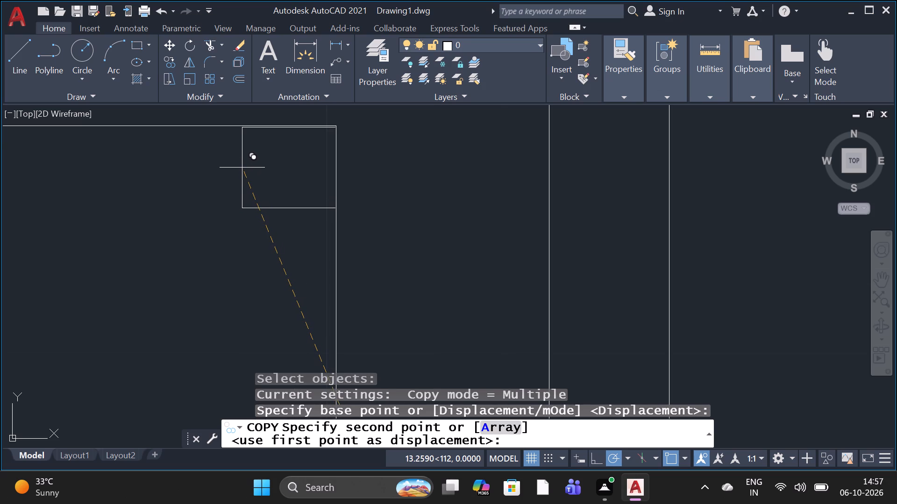
{"action": "scroll", "coordinate": [242, 168], "scroll_direction": "down", "scroll_amount": 2}
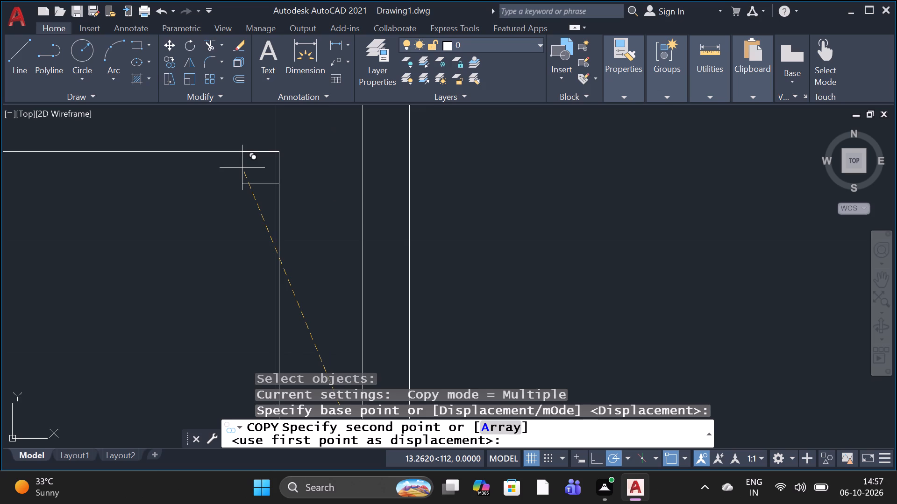
{"action": "scroll", "coordinate": [241, 164], "scroll_direction": "up", "scroll_amount": 3}
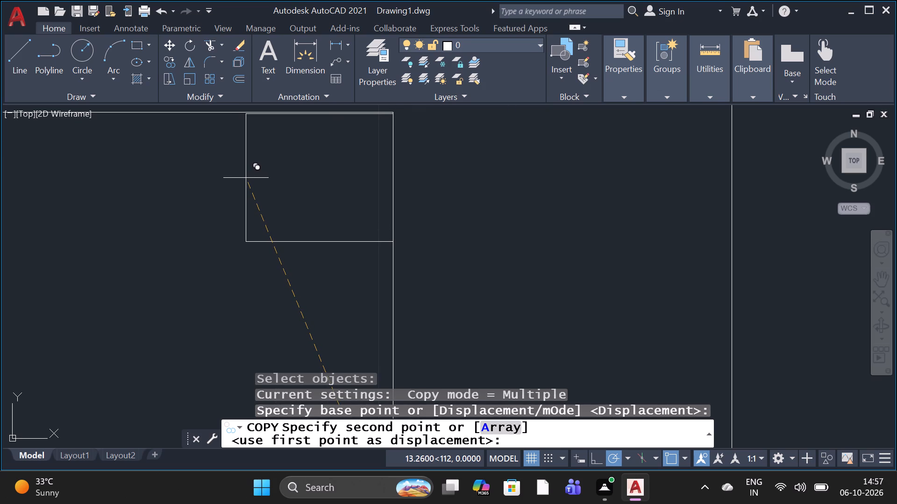
{"action": "left_click", "coordinate": [246, 178]}
Place two more copies on the inner rectangle's right edge, roughly level with the second and third boxes from the top of the left edge.
{"action": "scroll", "coordinate": [233, 210], "scroll_direction": "down", "scroll_amount": 8}
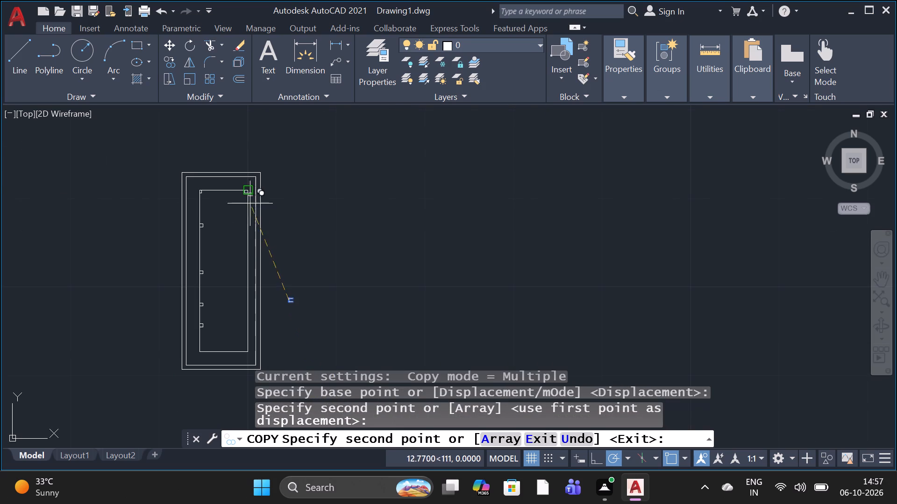
{"action": "scroll", "coordinate": [249, 216], "scroll_direction": "up", "scroll_amount": 2}
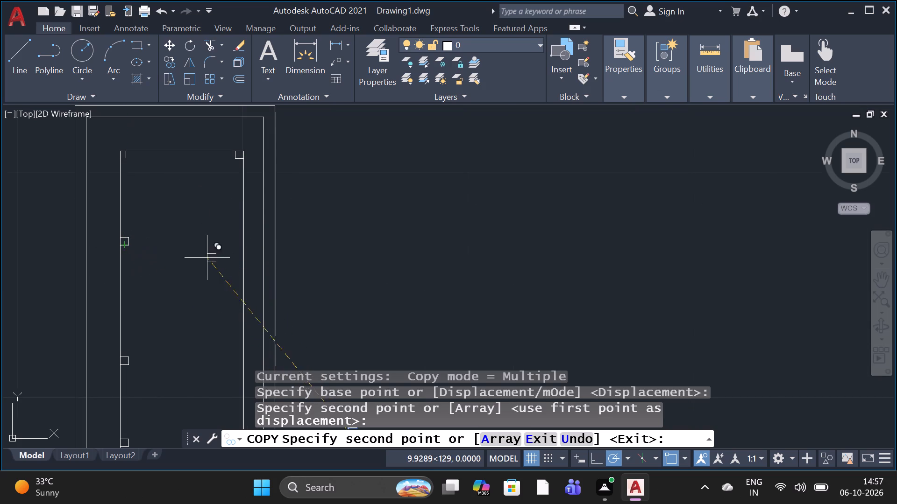
{"action": "scroll", "coordinate": [240, 251], "scroll_direction": "up", "scroll_amount": 3}
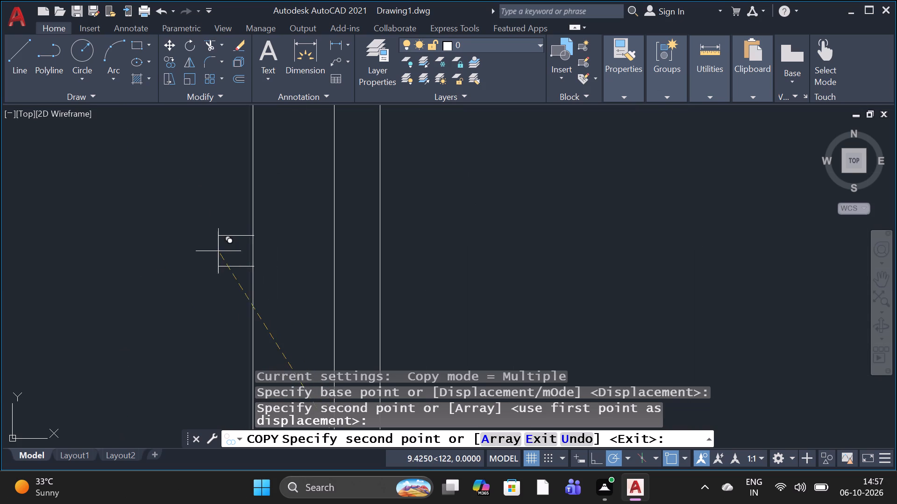
{"action": "scroll", "coordinate": [215, 246], "scroll_direction": "down", "scroll_amount": 2}
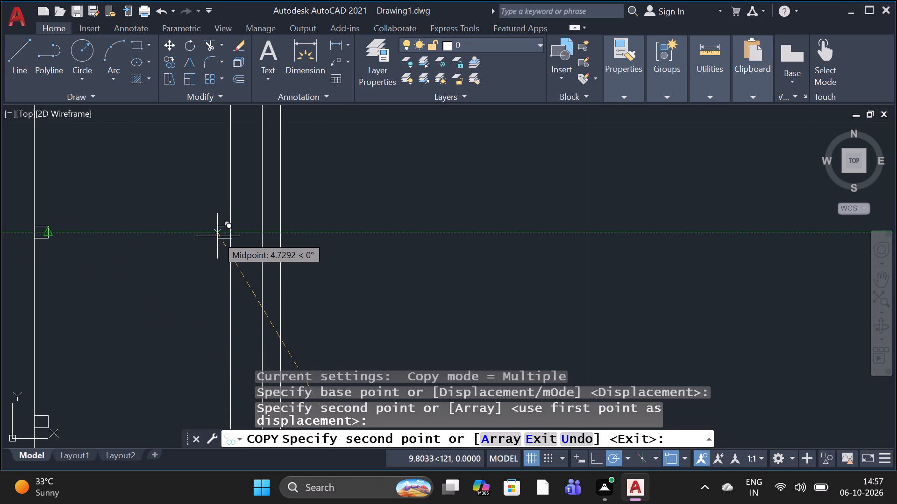
{"action": "scroll", "coordinate": [217, 236], "scroll_direction": "up", "scroll_amount": 2}
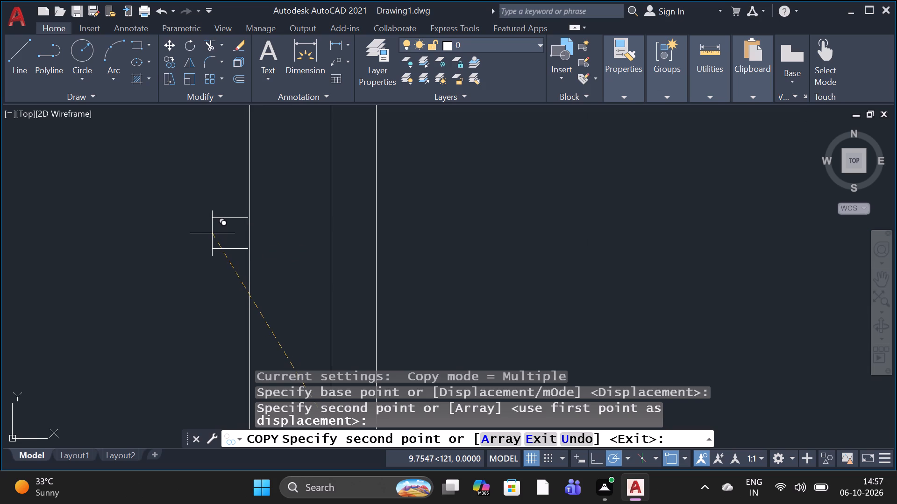
{"action": "left_click", "coordinate": [213, 232]}
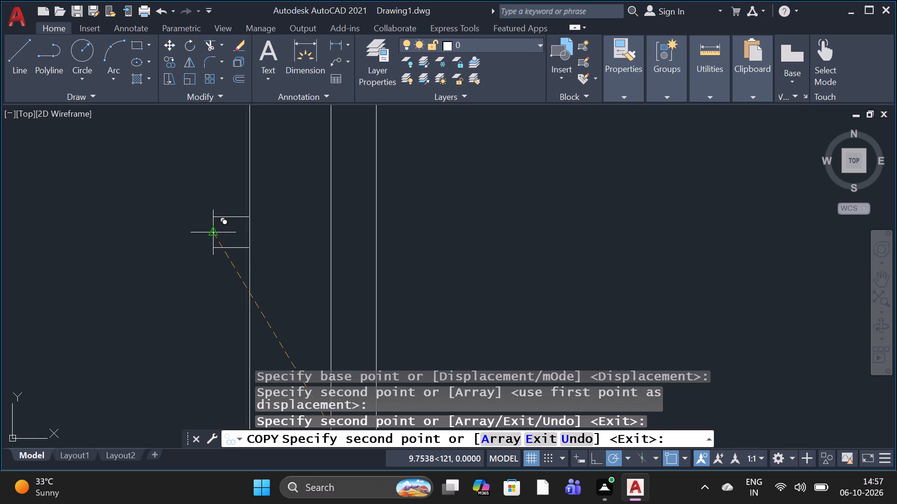
{"action": "scroll", "coordinate": [223, 203], "scroll_direction": "down", "scroll_amount": 3}
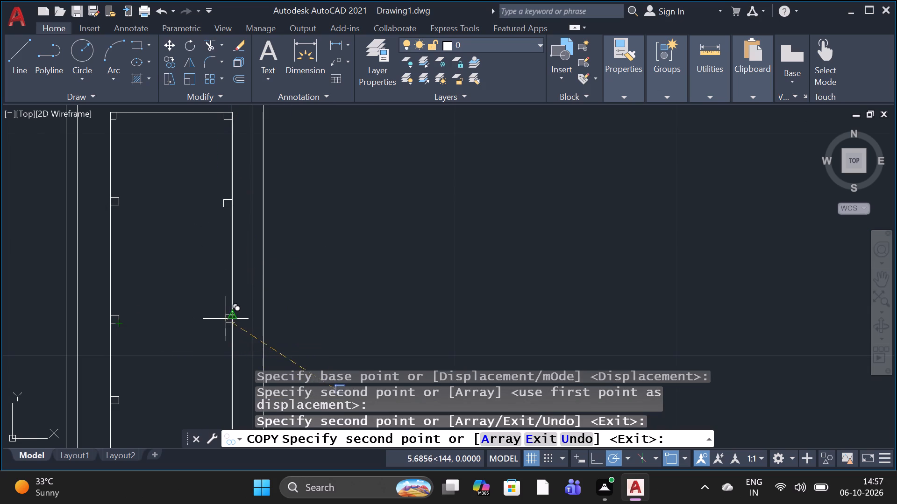
{"action": "scroll", "coordinate": [221, 322], "scroll_direction": "up", "scroll_amount": 3}
{"action": "scroll", "coordinate": [227, 316], "scroll_direction": "down", "scroll_amount": 2}
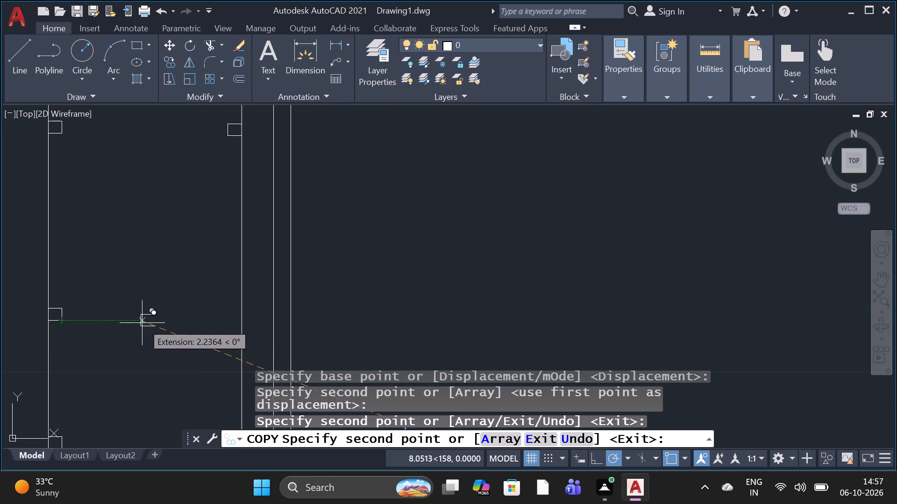
{"action": "left_click", "coordinate": [228, 317]}
Place another copy of the box on the inner rectangle's right edge, roughly level with the left edge's fourth box from the top.
{"action": "scroll", "coordinate": [241, 266], "scroll_direction": "down", "scroll_amount": 3}
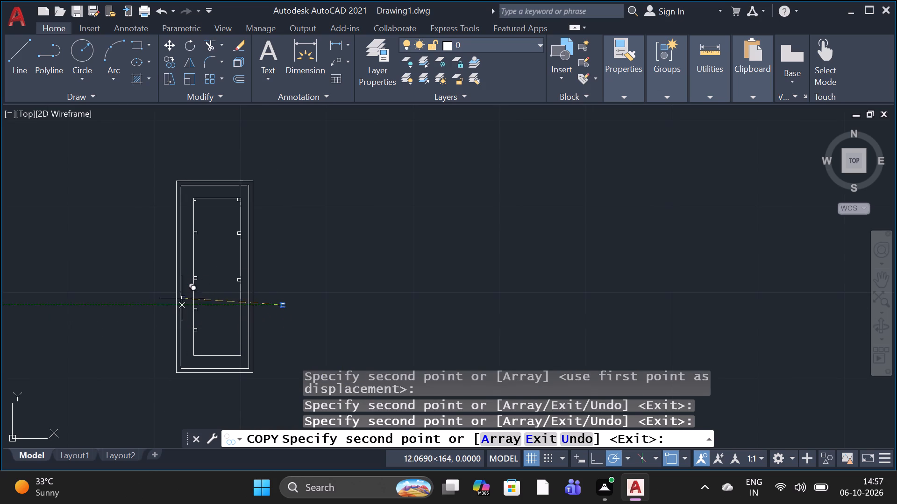
{"action": "scroll", "coordinate": [185, 302], "scroll_direction": "up", "scroll_amount": 4}
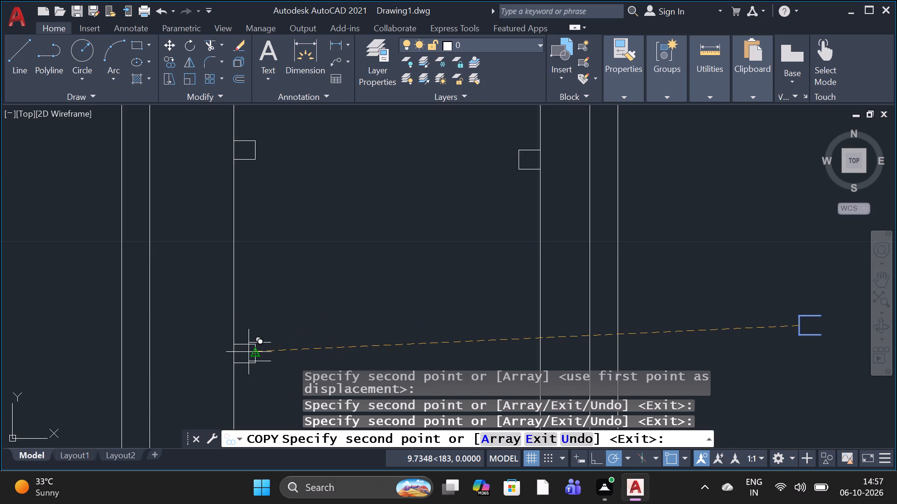
{"action": "scroll", "coordinate": [243, 347], "scroll_direction": "up", "scroll_amount": 3}
{"action": "scroll", "coordinate": [236, 327], "scroll_direction": "down", "scroll_amount": 3}
{"action": "scroll", "coordinate": [246, 343], "scroll_direction": "up", "scroll_amount": 2}
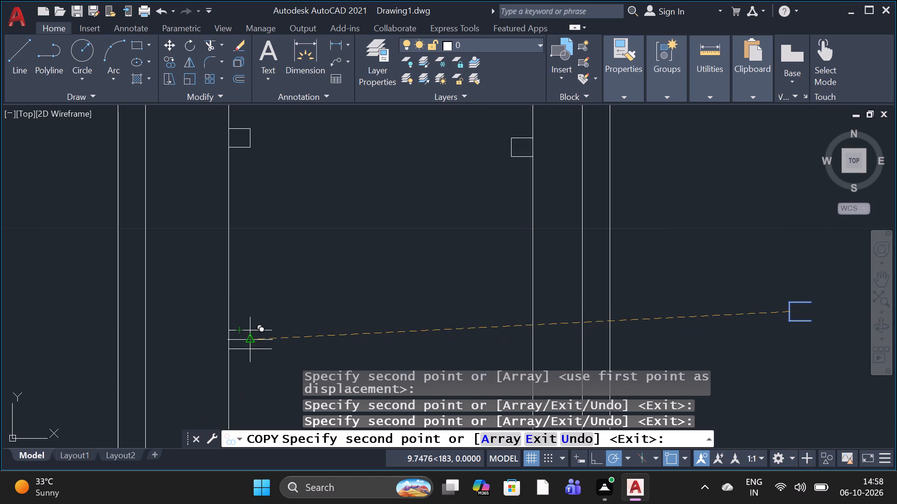
{"action": "scroll", "coordinate": [246, 343], "scroll_direction": "up", "scroll_amount": 2}
{"action": "scroll", "coordinate": [242, 337], "scroll_direction": "down", "scroll_amount": 4}
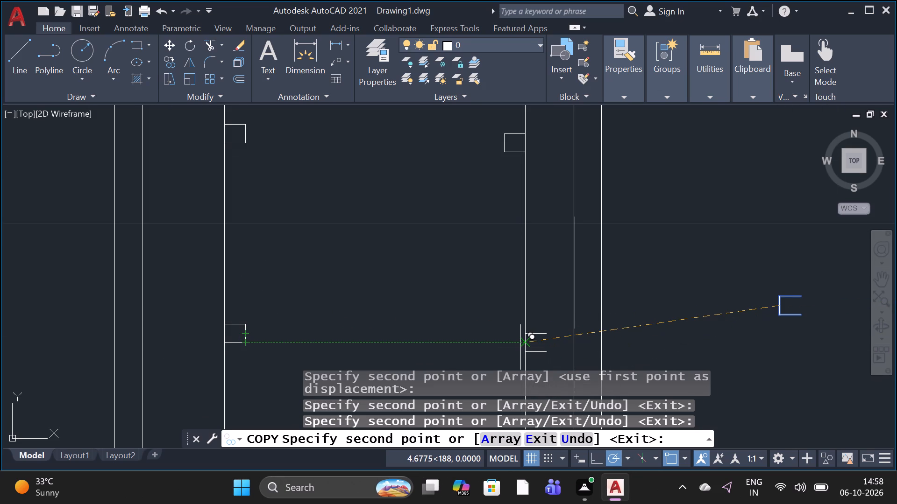
{"action": "scroll", "coordinate": [520, 347], "scroll_direction": "up", "scroll_amount": 2}
{"action": "scroll", "coordinate": [520, 347], "scroll_direction": "down", "scroll_amount": 2}
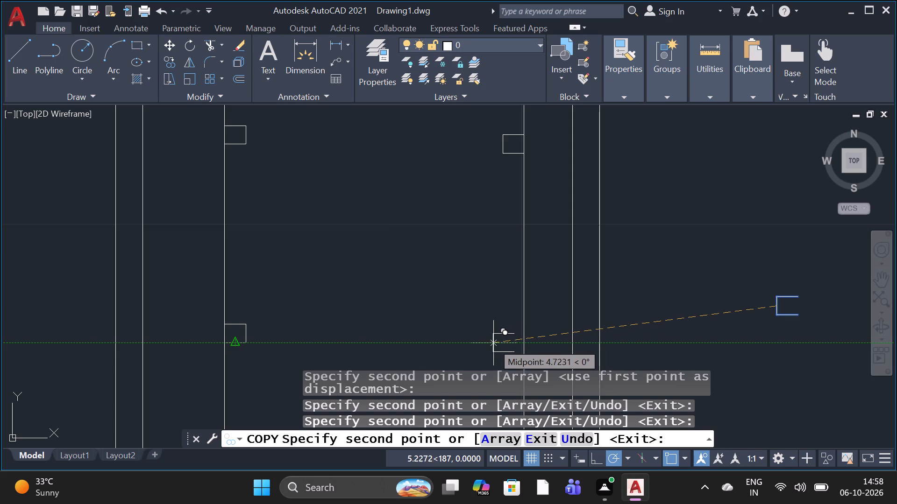
{"action": "scroll", "coordinate": [496, 341], "scroll_direction": "up", "scroll_amount": 1}
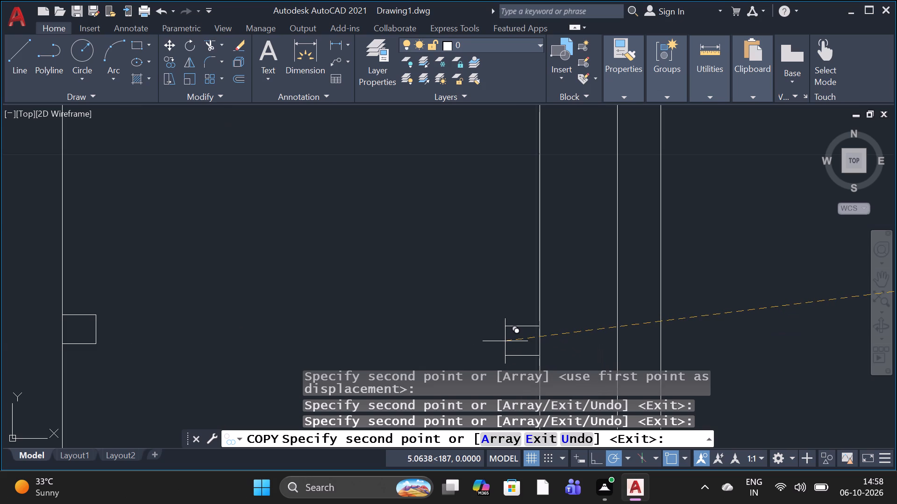
{"action": "left_click", "coordinate": [507, 340]}
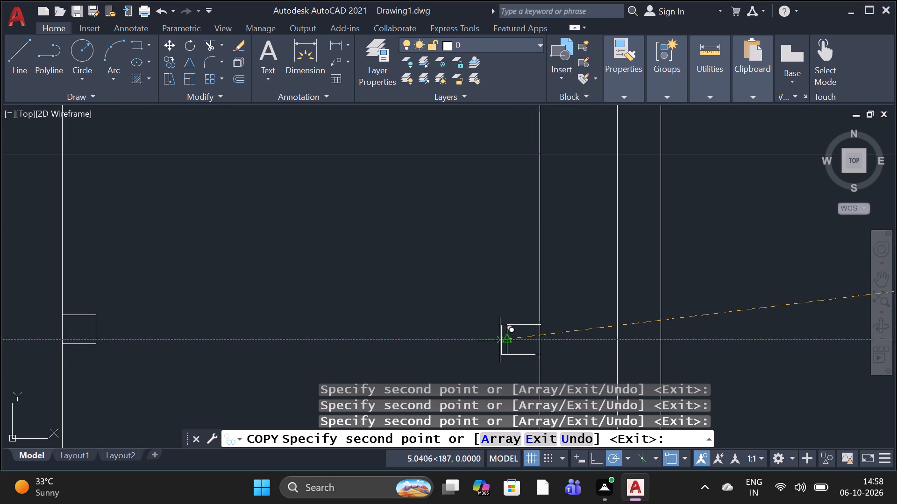
Place a final copy of the box on the inner rectangle's right edge, roughly level with the left edge's lowest box.
{"action": "scroll", "coordinate": [461, 304], "scroll_direction": "down", "scroll_amount": 6}
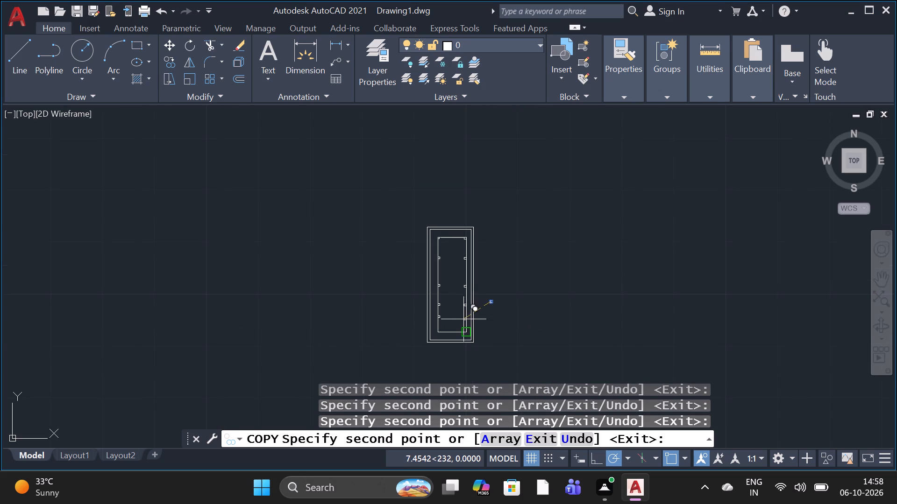
{"action": "scroll", "coordinate": [463, 320], "scroll_direction": "up", "scroll_amount": 3}
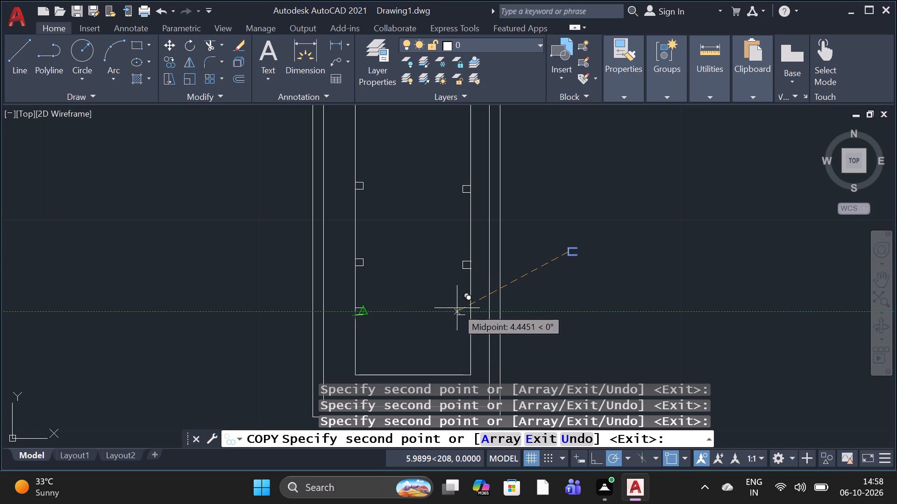
{"action": "scroll", "coordinate": [456, 309], "scroll_direction": "up", "scroll_amount": 2}
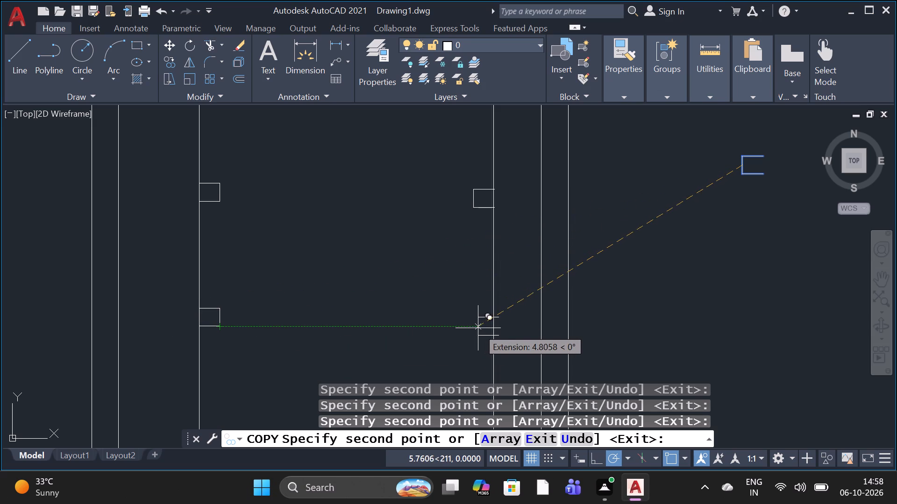
{"action": "scroll", "coordinate": [472, 326], "scroll_direction": "up", "scroll_amount": 1}
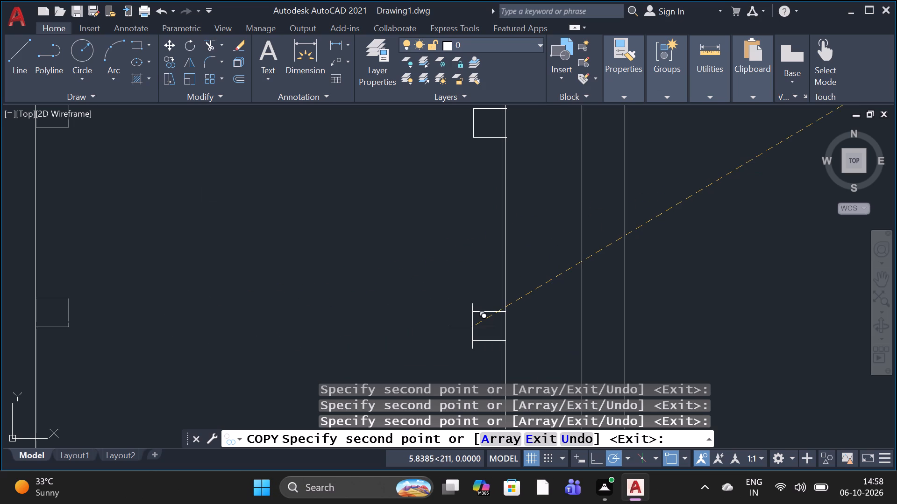
{"action": "scroll", "coordinate": [471, 326], "scroll_direction": "up", "scroll_amount": 1}
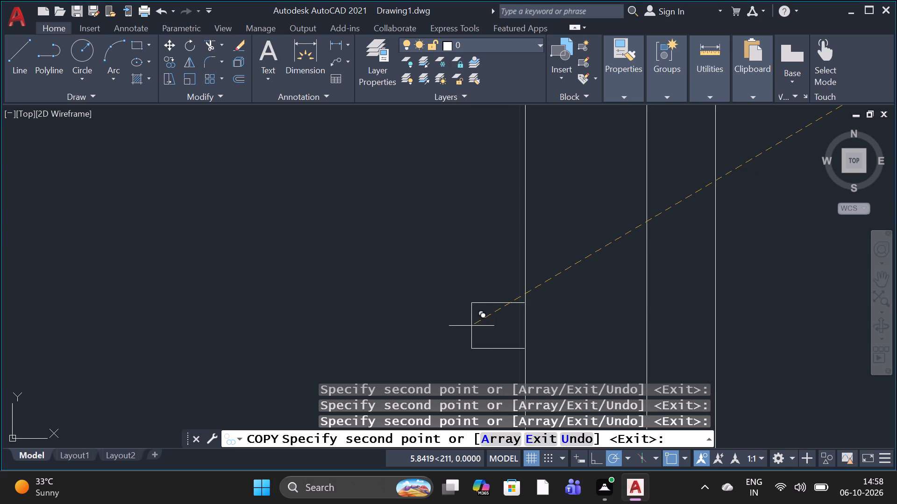
{"action": "left_click", "coordinate": [471, 326]}
{"action": "scroll", "coordinate": [438, 293], "scroll_direction": "down", "scroll_amount": 5}
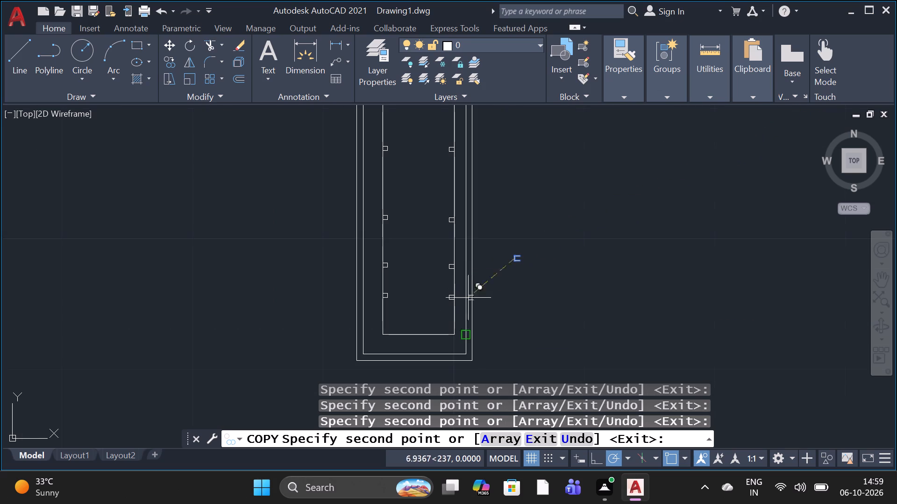
{"action": "key", "text": "Escape"}
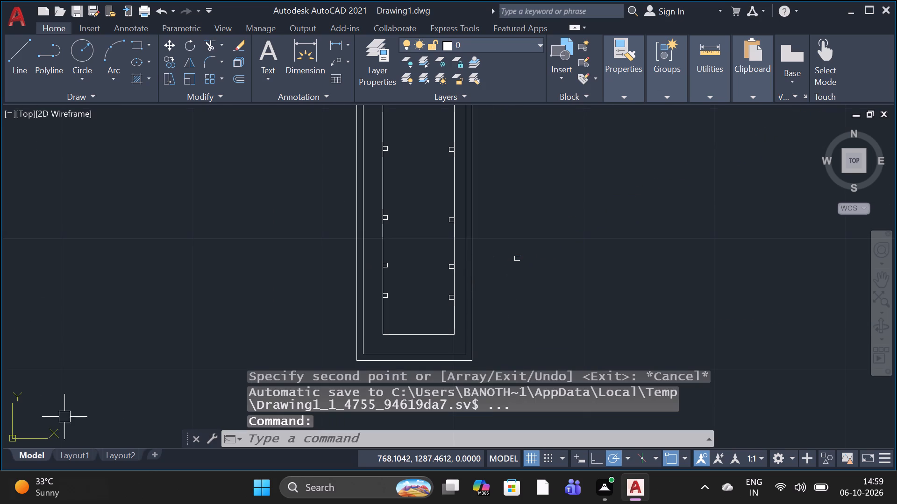
Erase the loose three-line box outside the outermost rectangle.
{"action": "left_click_drag", "start_coordinate": [542, 218], "coordinate": [528, 257]}
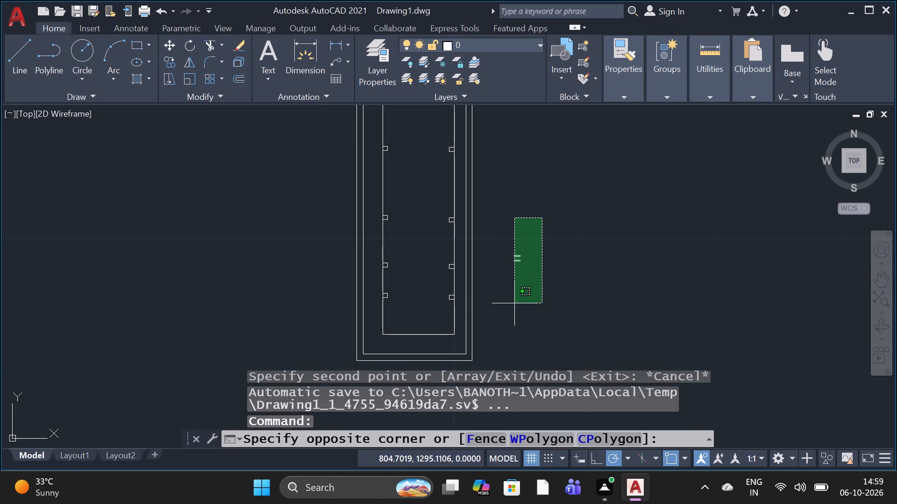
{"action": "left_click", "coordinate": [513, 303]}
{"action": "key", "text": "Delete"}
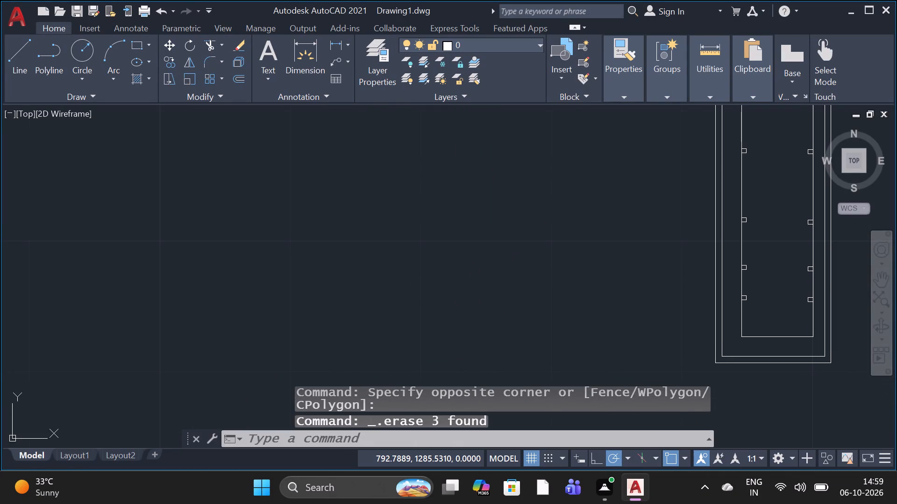
Draw a line about 3.47 m right from the lower outer corner of the lowest left-edge box, continuing down to the inner rectangle's bottom edge.
{"action": "scroll", "coordinate": [235, 308], "scroll_direction": "down", "scroll_amount": 3}
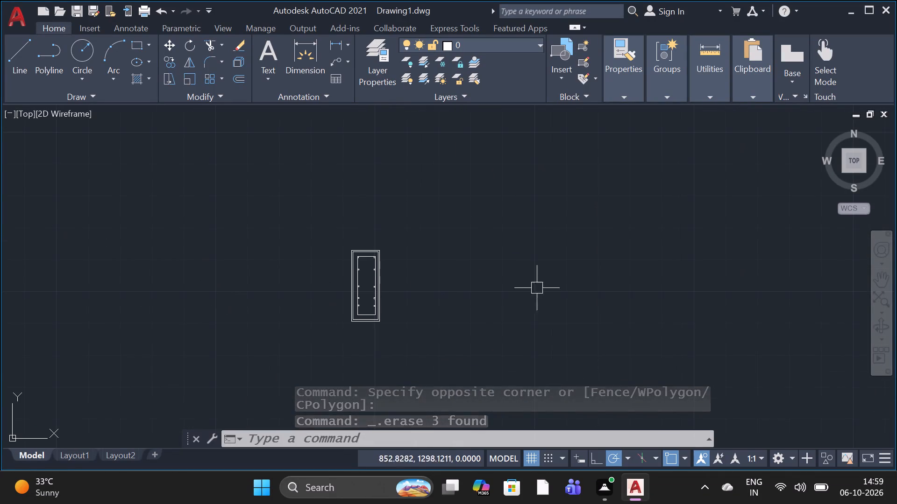
{"action": "scroll", "coordinate": [458, 304], "scroll_direction": "up", "scroll_amount": 3}
{"action": "scroll", "coordinate": [392, 327], "scroll_direction": "down", "scroll_amount": 1}
{"action": "scroll", "coordinate": [209, 369], "scroll_direction": "up", "scroll_amount": 1}
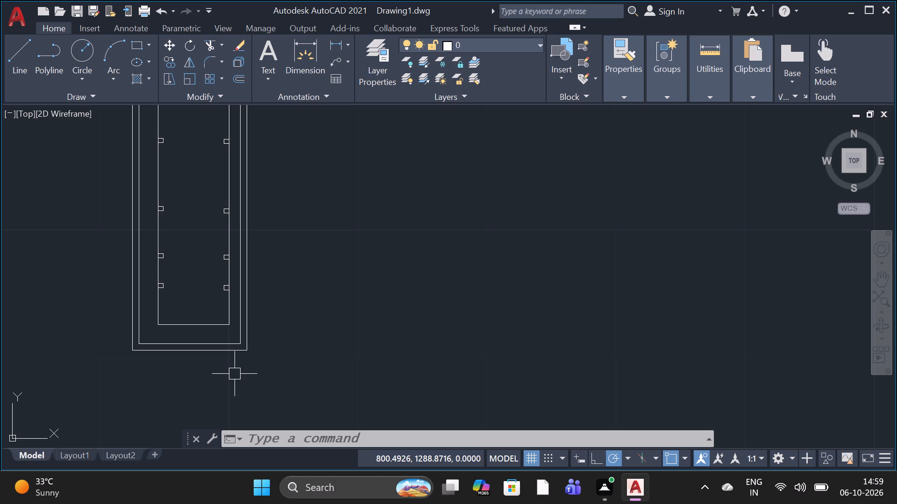
{"action": "left_click", "coordinate": [26, 52]}
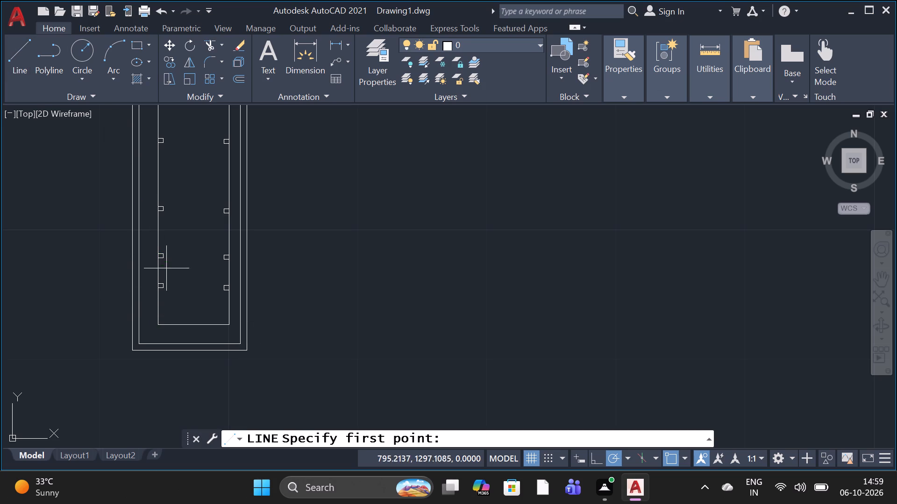
{"action": "scroll", "coordinate": [155, 304], "scroll_direction": "up", "scroll_amount": 3}
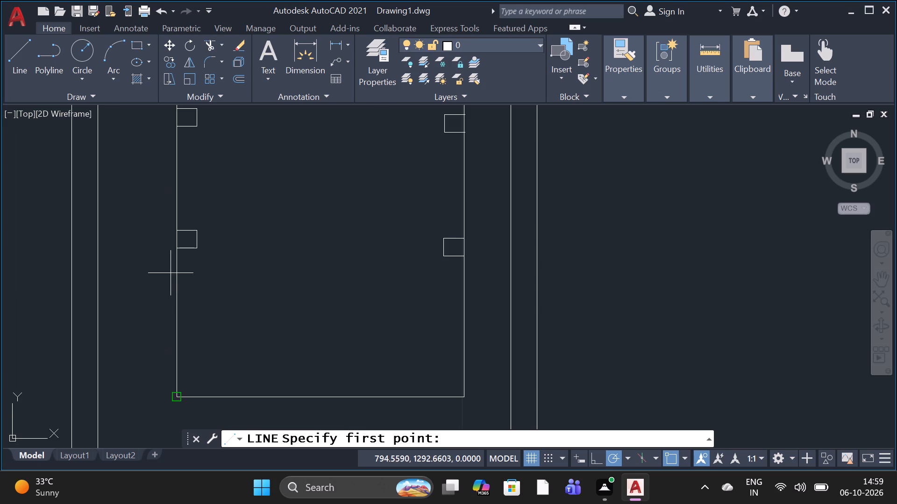
{"action": "left_click", "coordinate": [178, 247]}
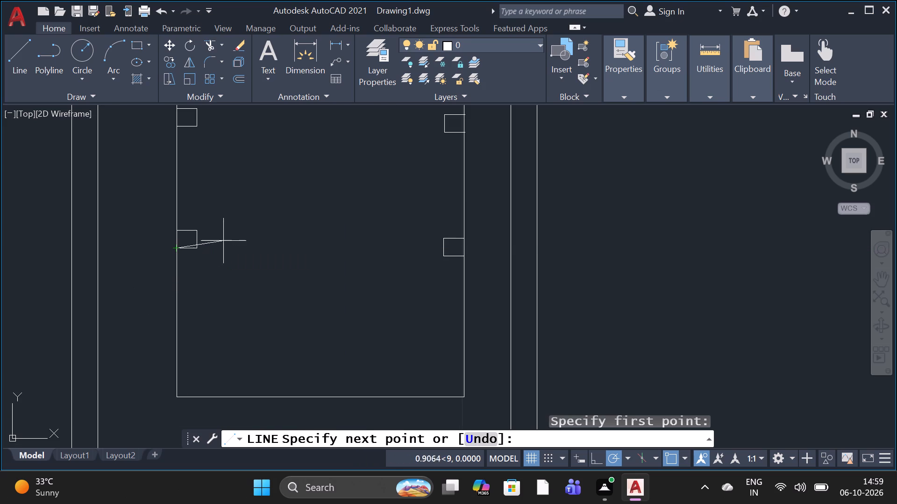
{"action": "left_click", "coordinate": [321, 246]}
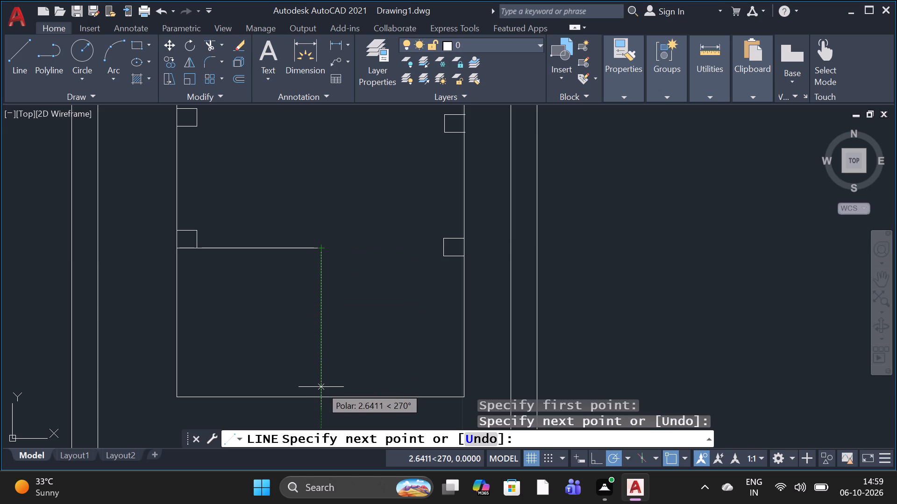
{"action": "left_click", "coordinate": [359, 250]}
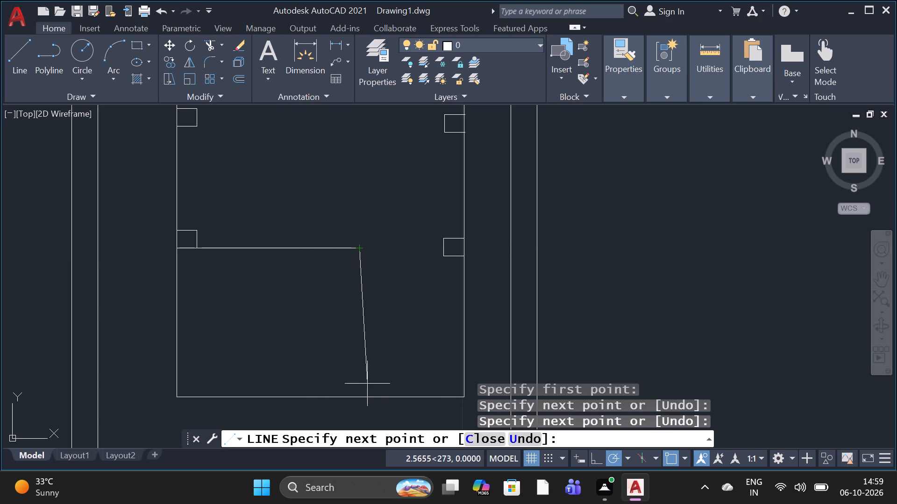
{"action": "left_click", "coordinate": [353, 397]}
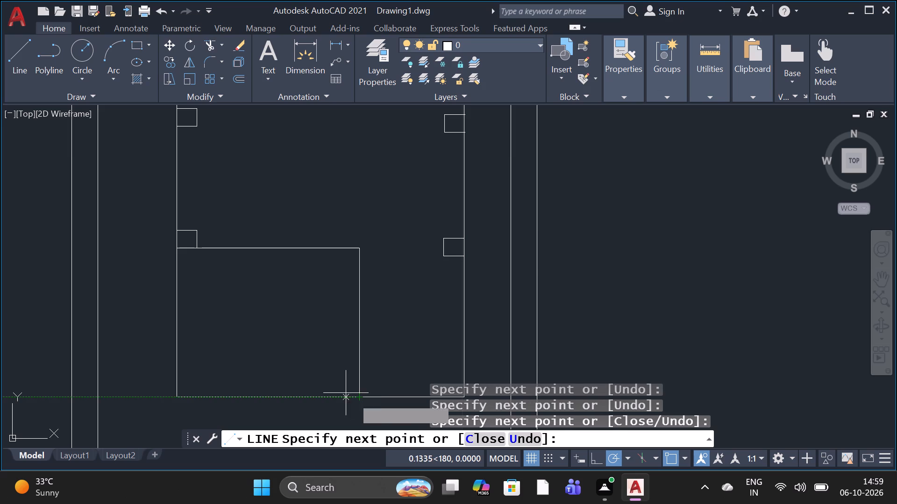
{"action": "key", "text": "space"}
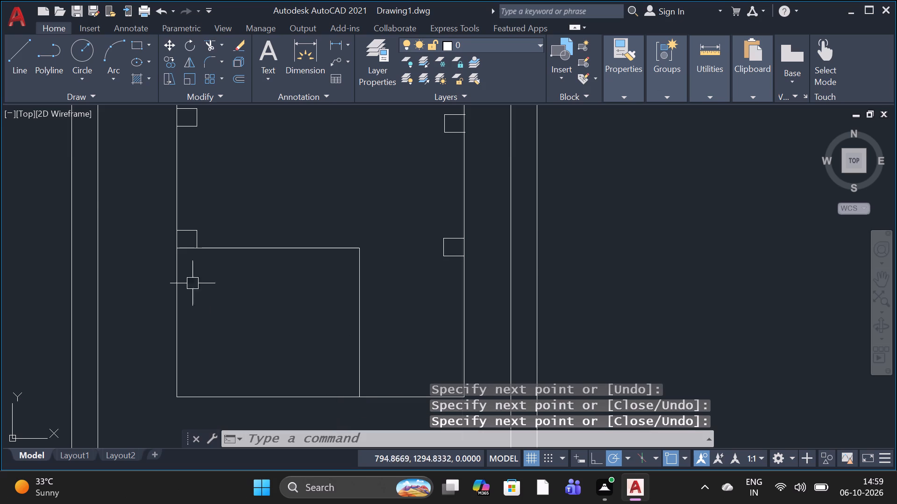
Draw a vertical divider about 2.84 m long from the midpoint of the new top line's longer segment down to the bottom edge.
{"action": "left_click", "coordinate": [12, 50]}
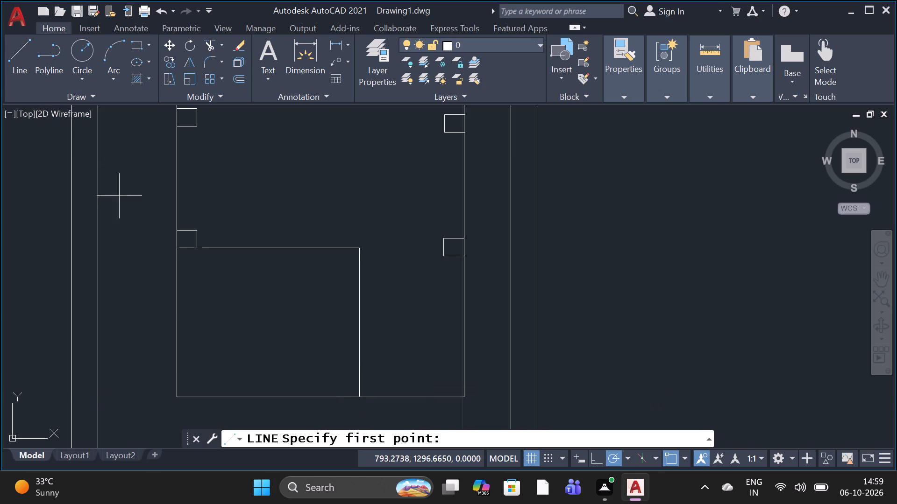
{"action": "left_click", "coordinate": [247, 251]}
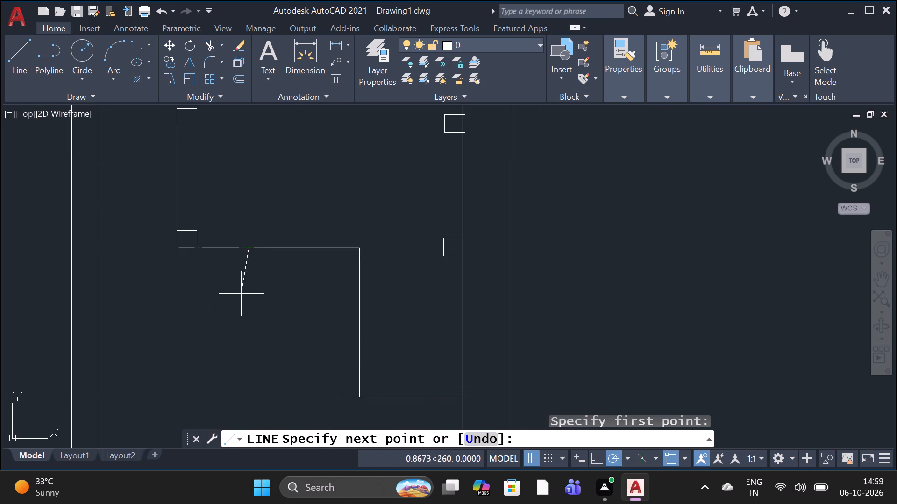
{"action": "left_click", "coordinate": [254, 395]}
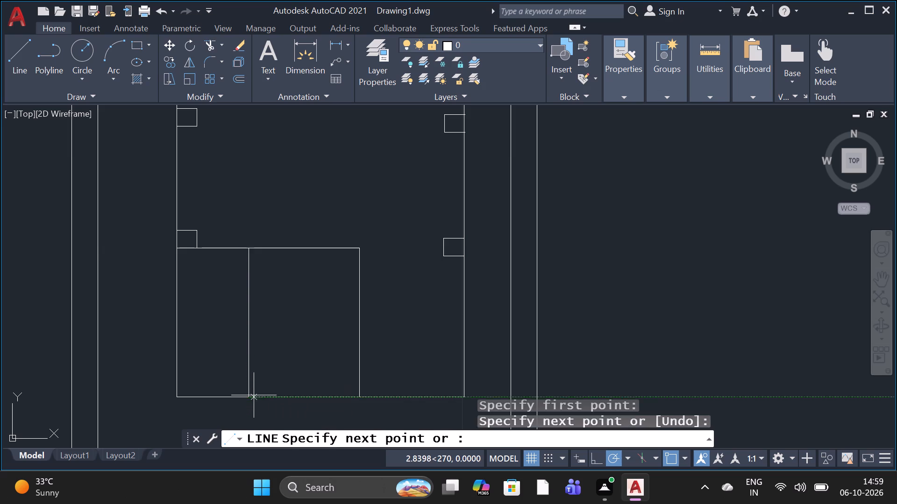
{"action": "left_click", "coordinate": [282, 370]}
{"action": "key", "text": "space"}
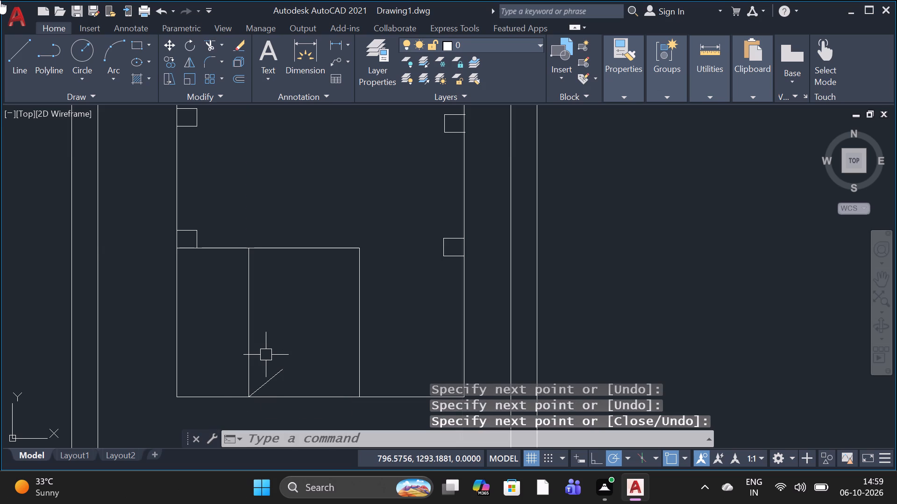
Draw a horizontal line about 2.11 m long from the divider's midpoint to the new block's right side.
{"action": "left_click", "coordinate": [23, 46]}
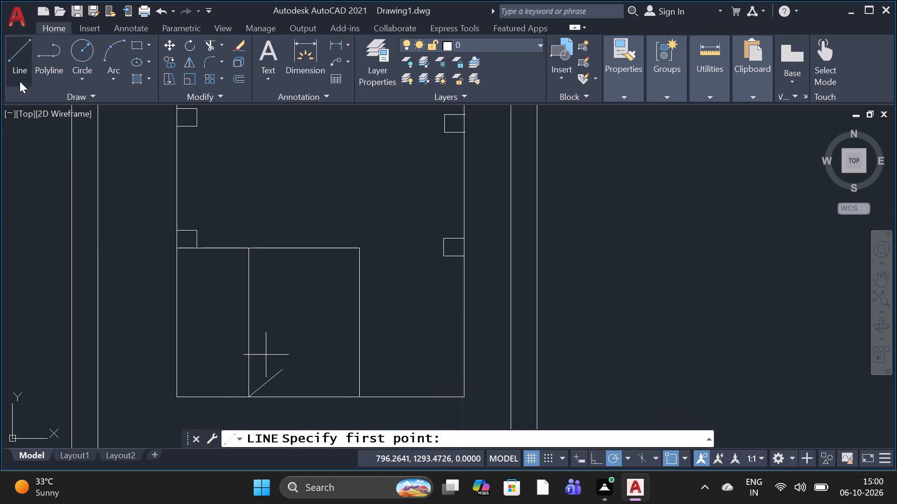
{"action": "left_click", "coordinate": [249, 324]}
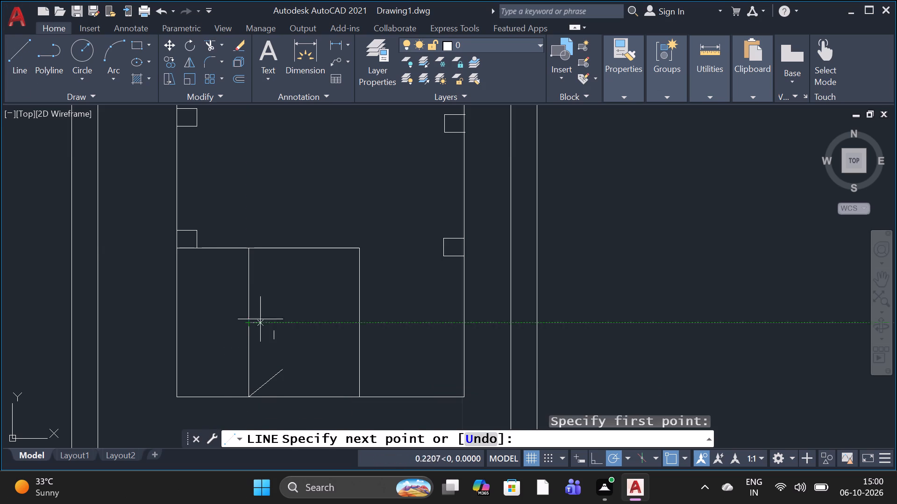
{"action": "left_click", "coordinate": [359, 322]}
{"action": "key", "text": "space"}
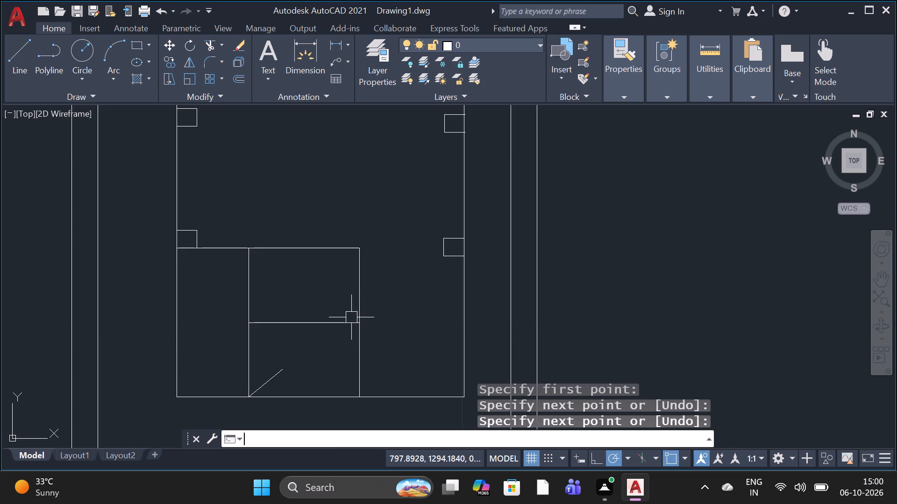
Erase the stray short diagonal line at the foot of the vertical divider.
{"action": "left_click", "coordinate": [282, 378]}
{"action": "key", "text": "Delete"}
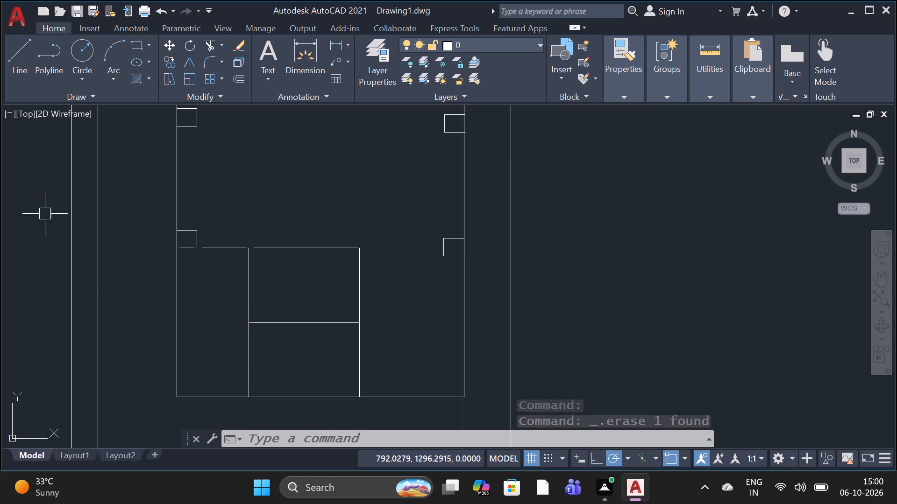
Draw a horizontal line from the divider's midpoint left to the inner rectangle's left edge.
{"action": "left_click", "coordinate": [27, 63]}
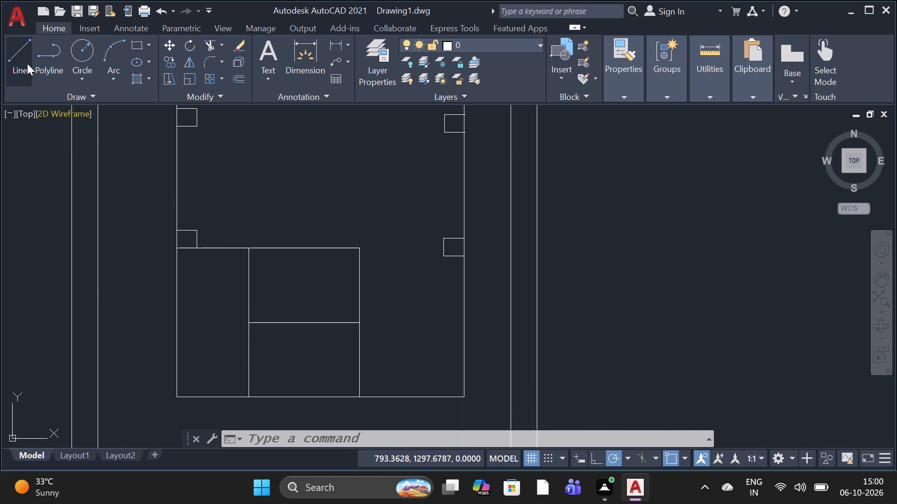
{"action": "left_click", "coordinate": [248, 323]}
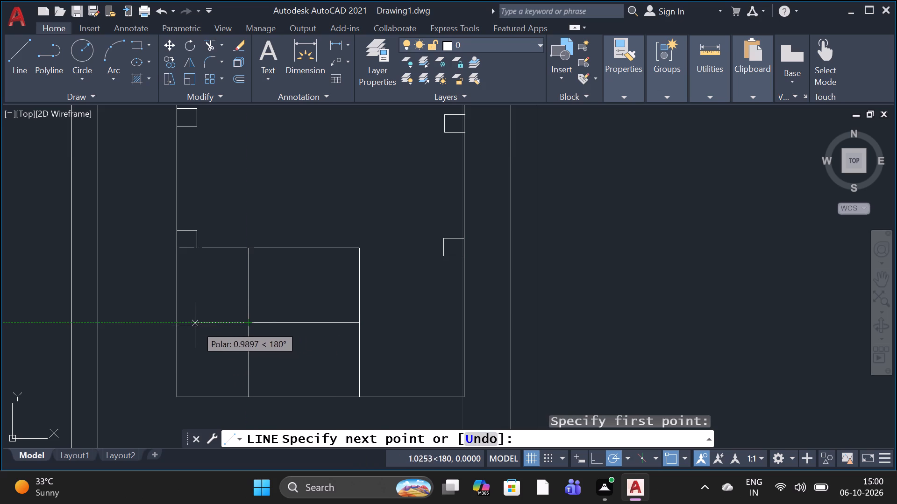
{"action": "left_click", "coordinate": [174, 320]}
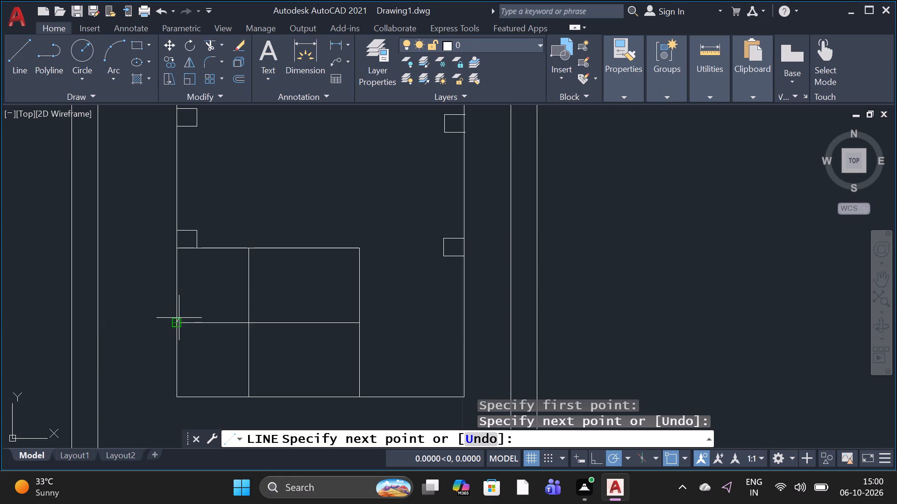
{"action": "key", "text": "space"}
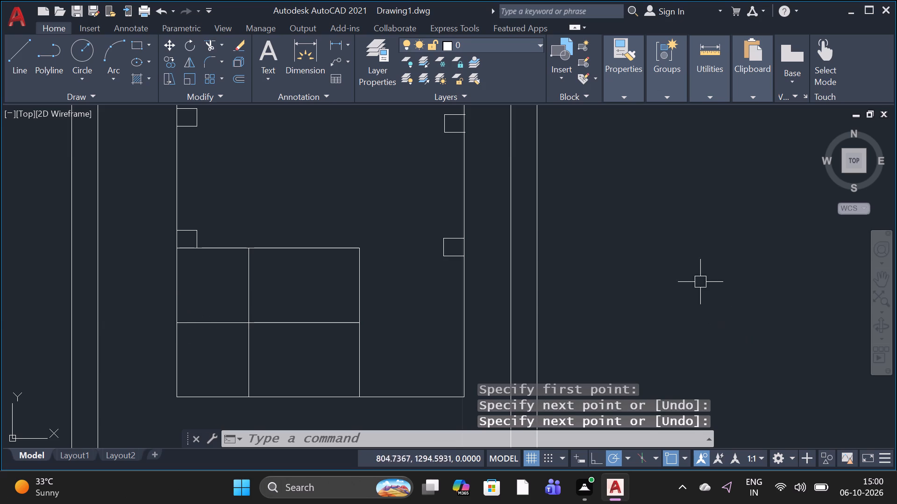
Draw a vertical line about 1.42 m long from the horizontal divider's right end up to the block's top-right corner.
{"action": "left_click_drag", "start_coordinate": [19, 65], "coordinate": [9, 63]}
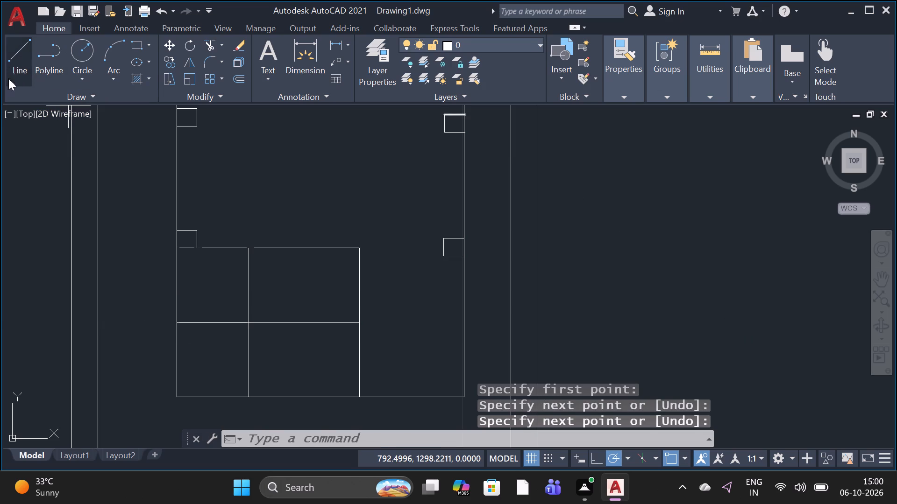
{"action": "left_click", "coordinate": [355, 321]}
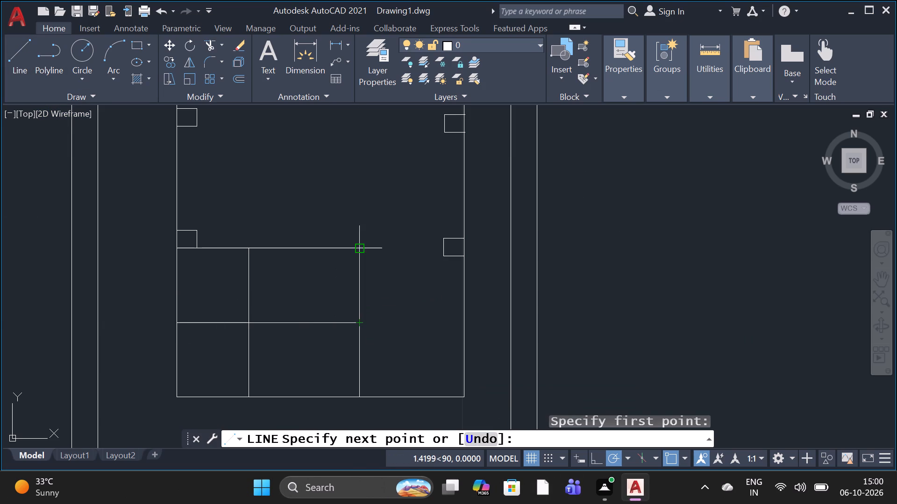
{"action": "left_click", "coordinate": [359, 252]}
{"action": "key", "text": "space"}
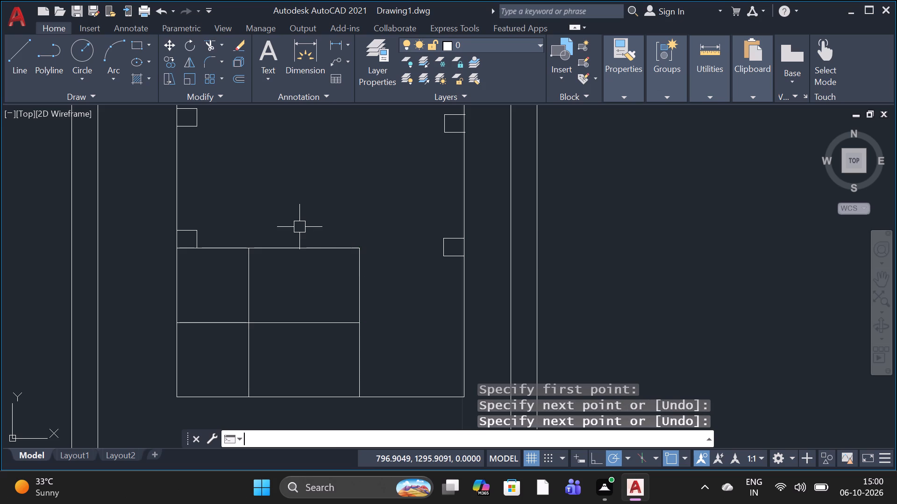
Copy the upper-right cell's right side as a 7-item array, fitted across the cell to the vertical divider about 2.11 m away.
{"action": "type", "text": "co"}
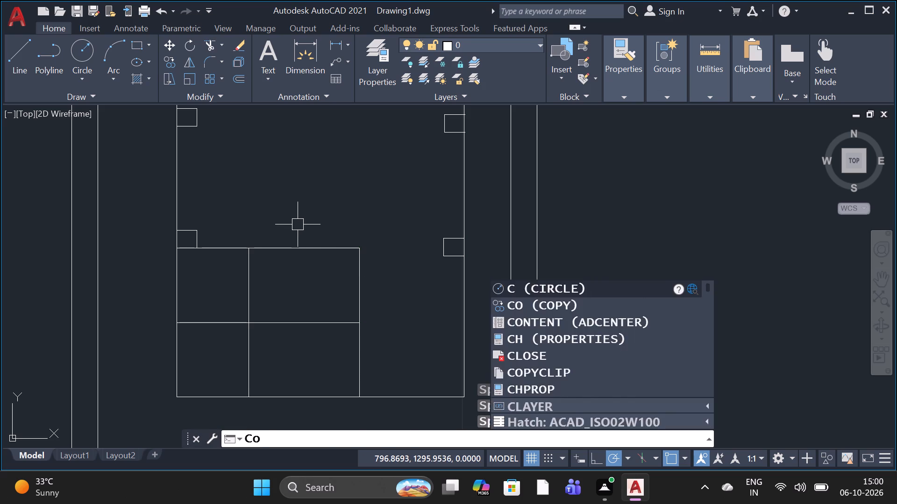
{"action": "key", "text": "space"}
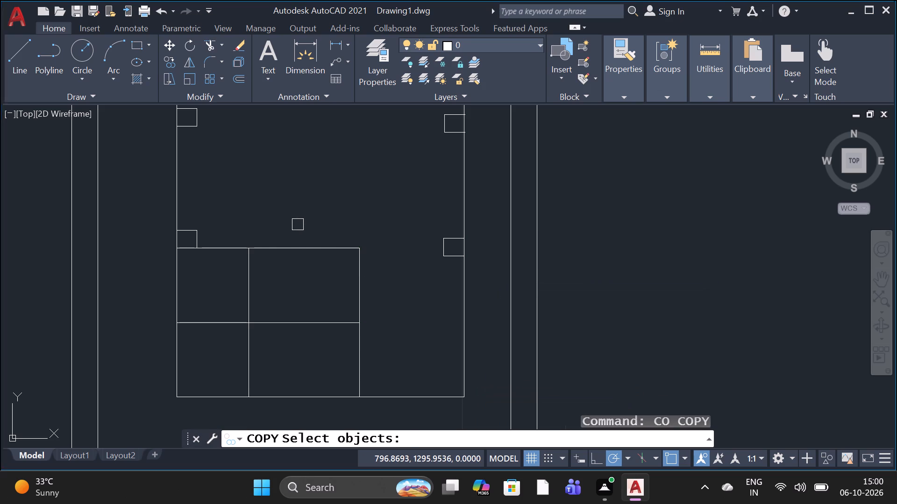
{"action": "left_click", "coordinate": [356, 290]}
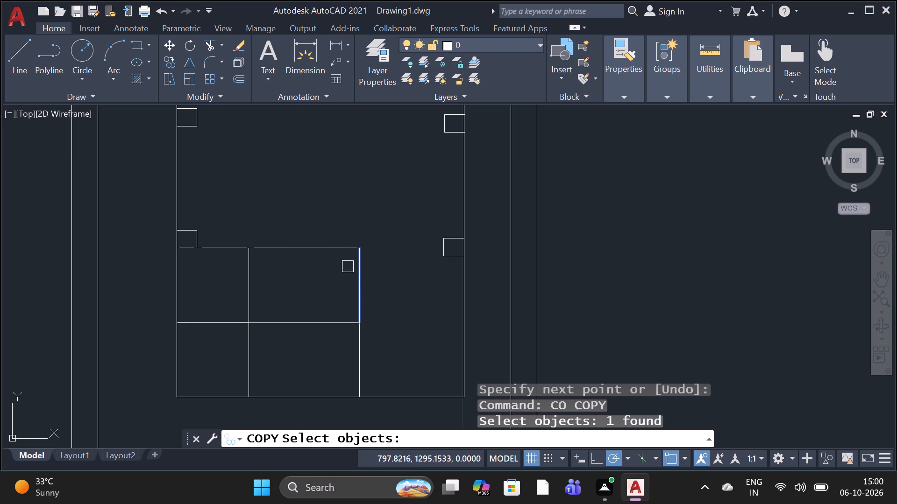
{"action": "key", "text": "space"}
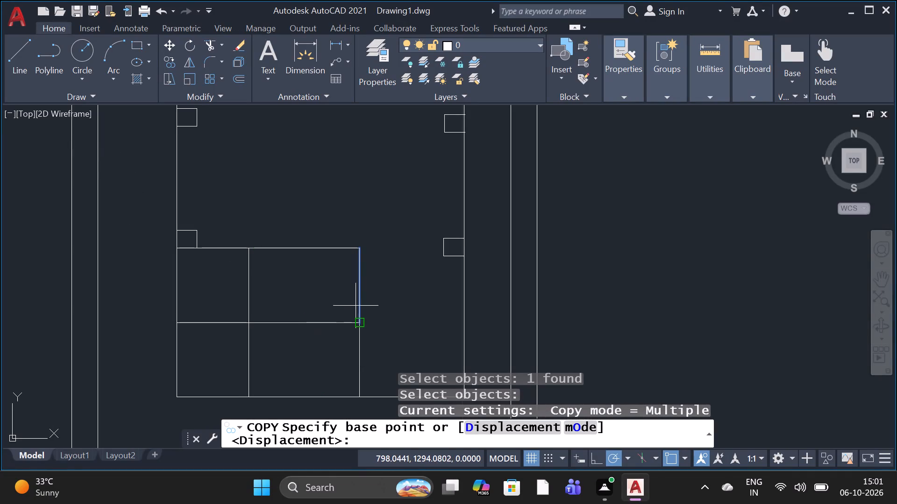
{"action": "left_click", "coordinate": [363, 284]}
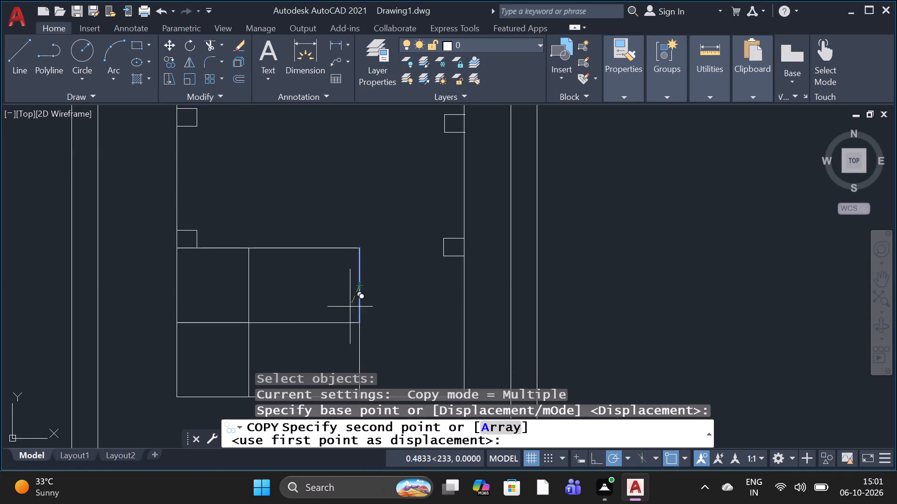
{"action": "left_click", "coordinate": [503, 430]}
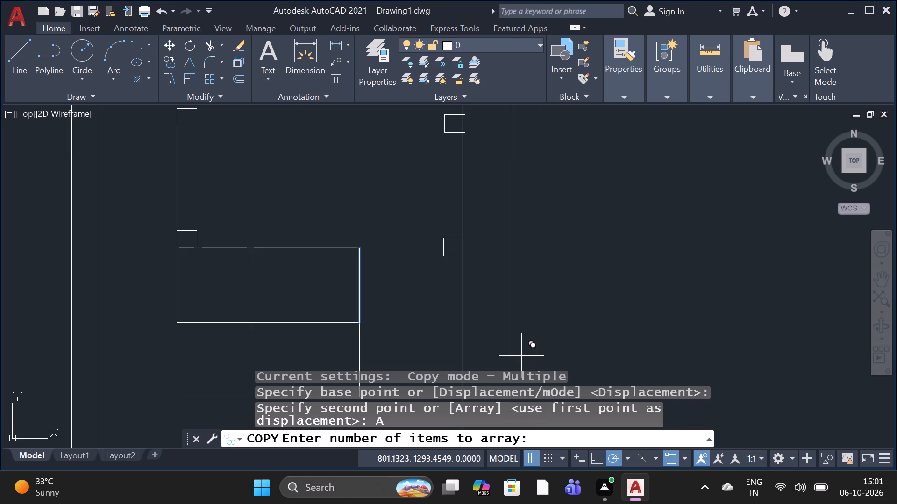
{"action": "key", "text": "7"}
{"action": "key", "text": "space"}
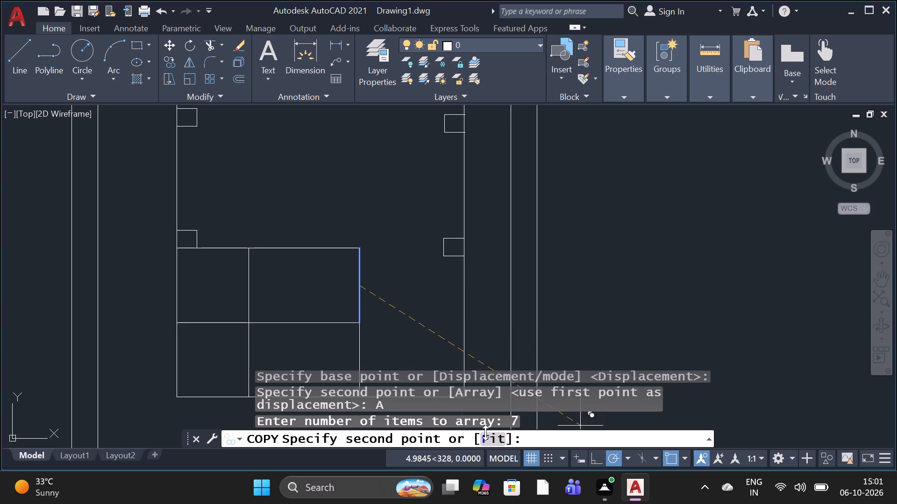
{"action": "left_click", "coordinate": [486, 439]}
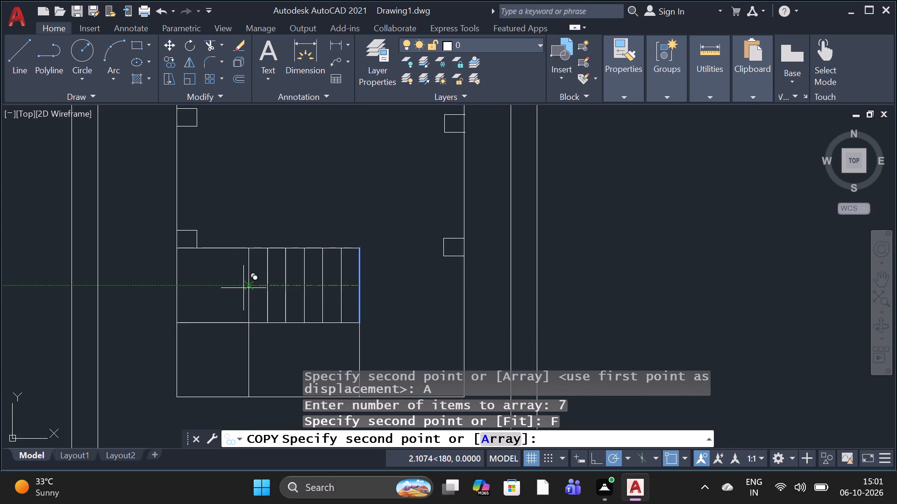
{"action": "left_click", "coordinate": [248, 289]}
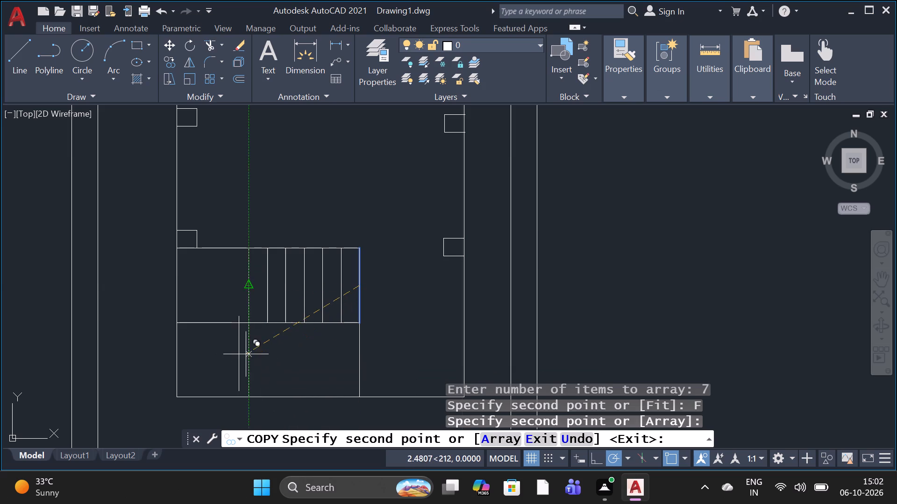
{"action": "key", "text": "space"}
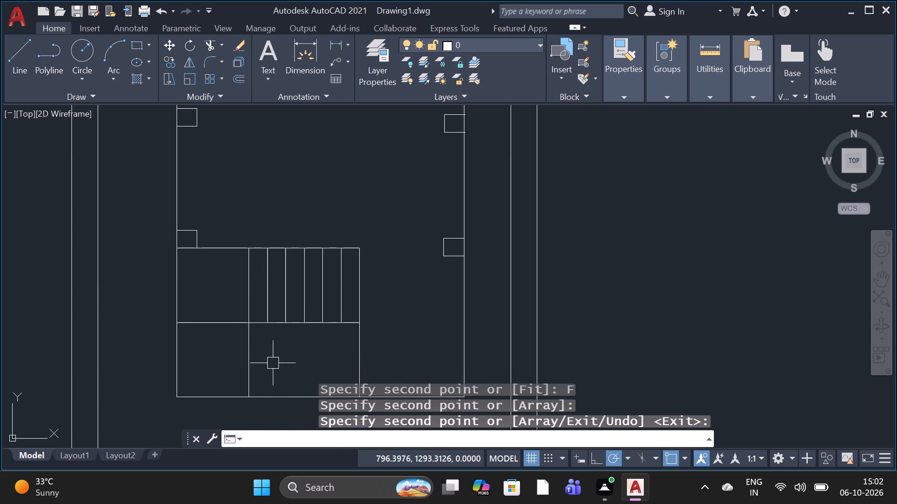
Mirror the upper cell's evenly spaced vertical lines about the block's horizontal divider into the lower cell, keeping the originals.
{"action": "type", "text": "mi"}
{"action": "key", "text": "space"}
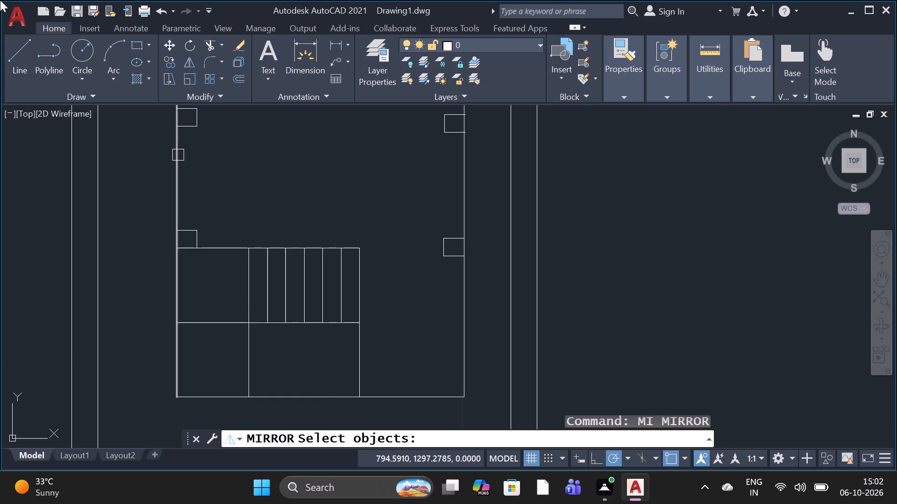
{"action": "left_click", "coordinate": [351, 239]}
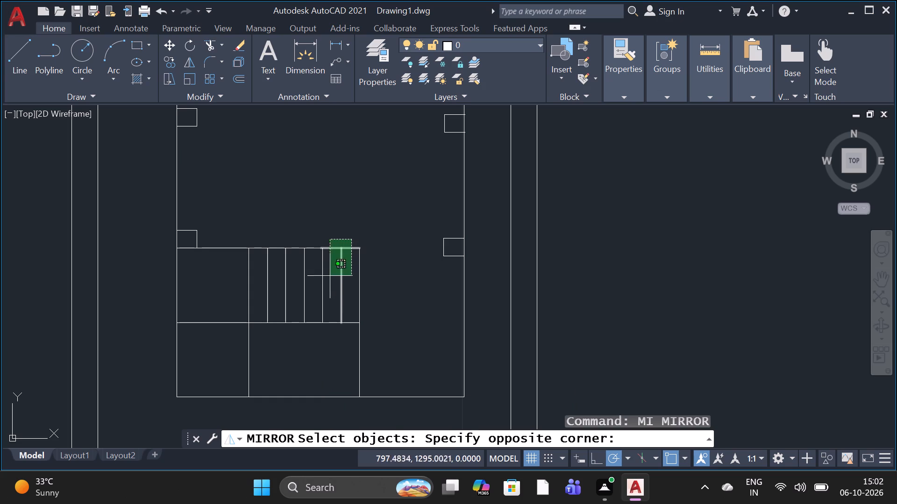
{"action": "left_click", "coordinate": [249, 331]}
{"action": "key", "text": "space"}
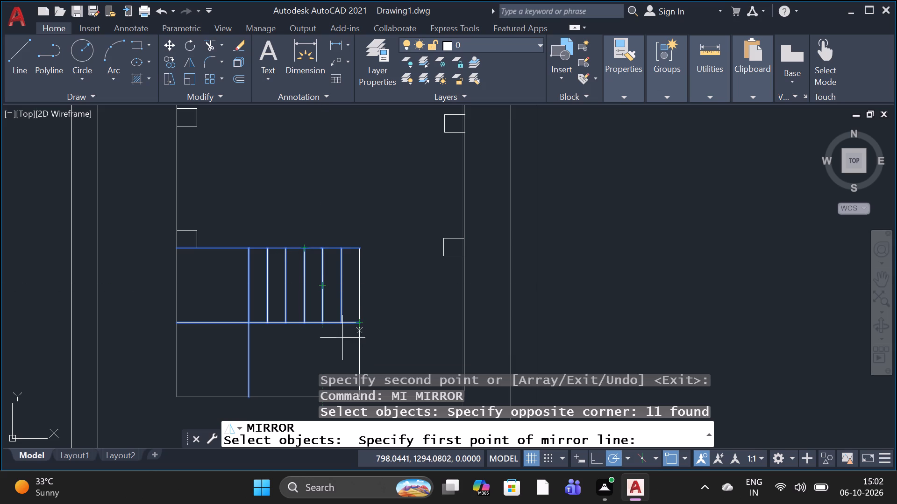
{"action": "left_click", "coordinate": [249, 323]}
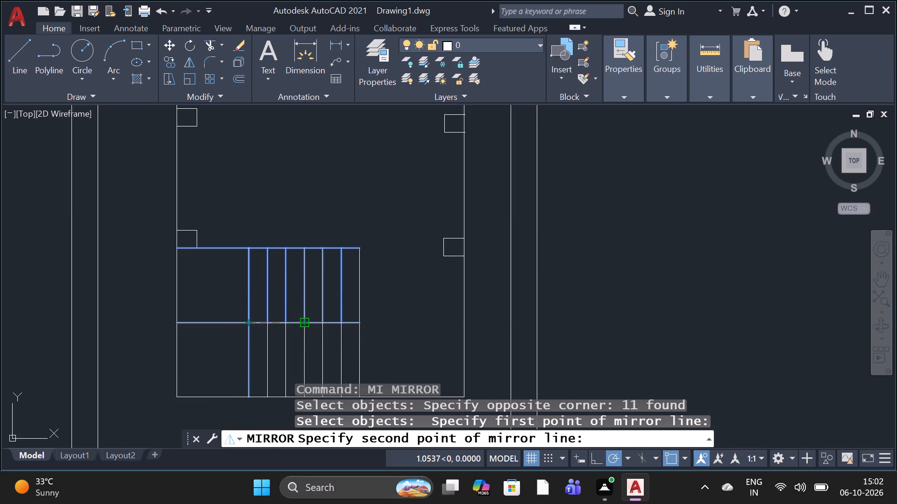
{"action": "left_click", "coordinate": [305, 320]}
{"action": "key", "text": "space"}
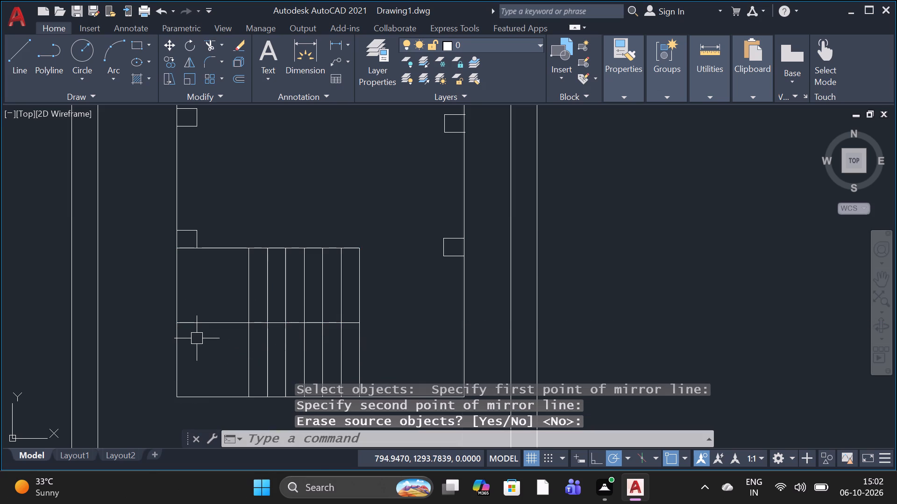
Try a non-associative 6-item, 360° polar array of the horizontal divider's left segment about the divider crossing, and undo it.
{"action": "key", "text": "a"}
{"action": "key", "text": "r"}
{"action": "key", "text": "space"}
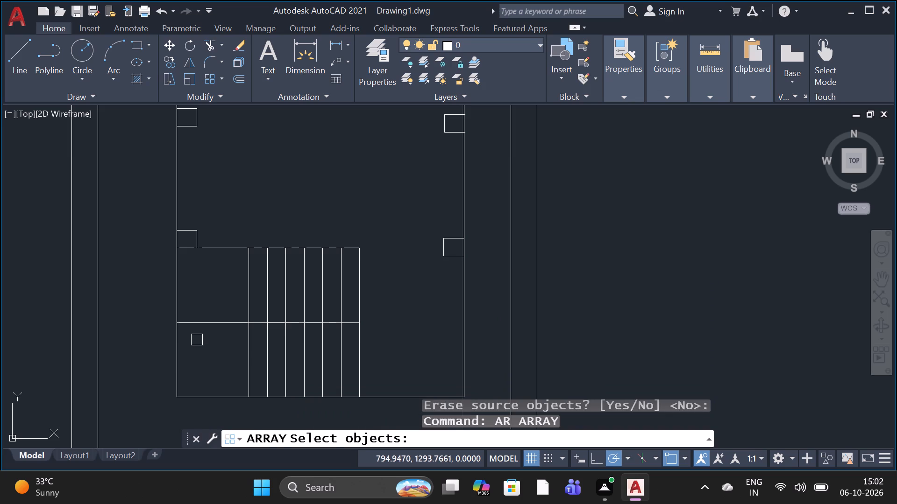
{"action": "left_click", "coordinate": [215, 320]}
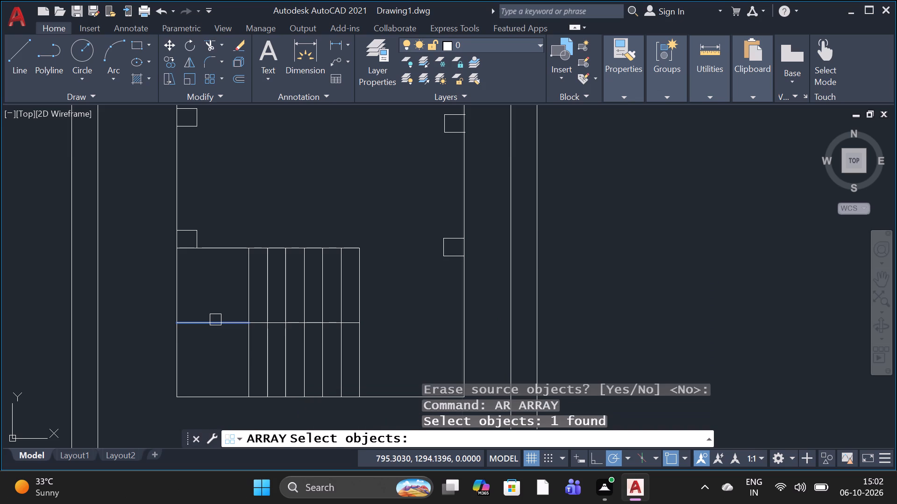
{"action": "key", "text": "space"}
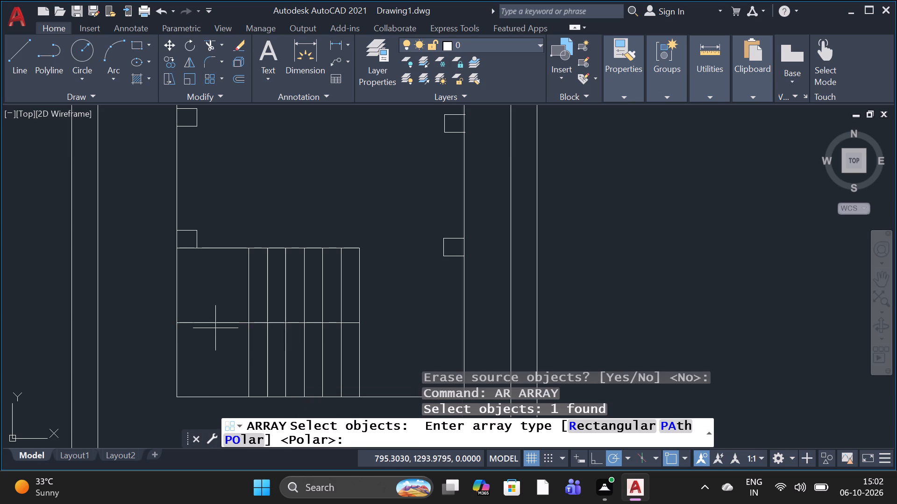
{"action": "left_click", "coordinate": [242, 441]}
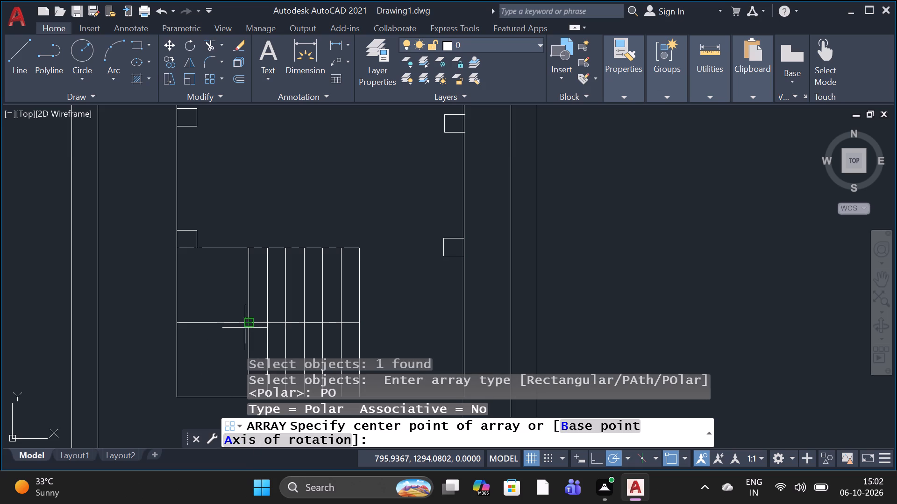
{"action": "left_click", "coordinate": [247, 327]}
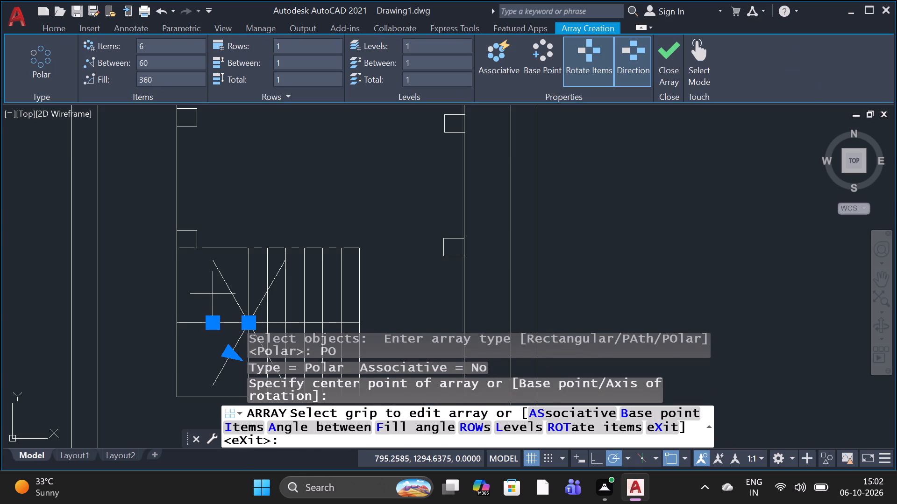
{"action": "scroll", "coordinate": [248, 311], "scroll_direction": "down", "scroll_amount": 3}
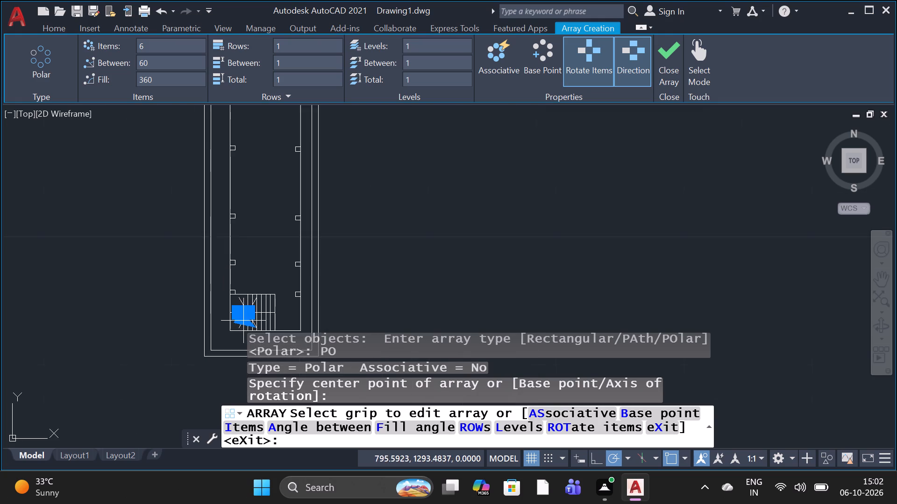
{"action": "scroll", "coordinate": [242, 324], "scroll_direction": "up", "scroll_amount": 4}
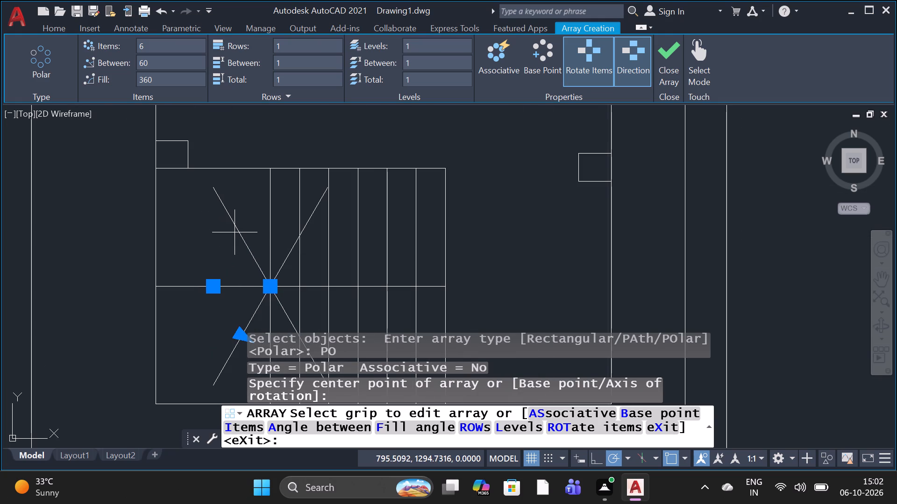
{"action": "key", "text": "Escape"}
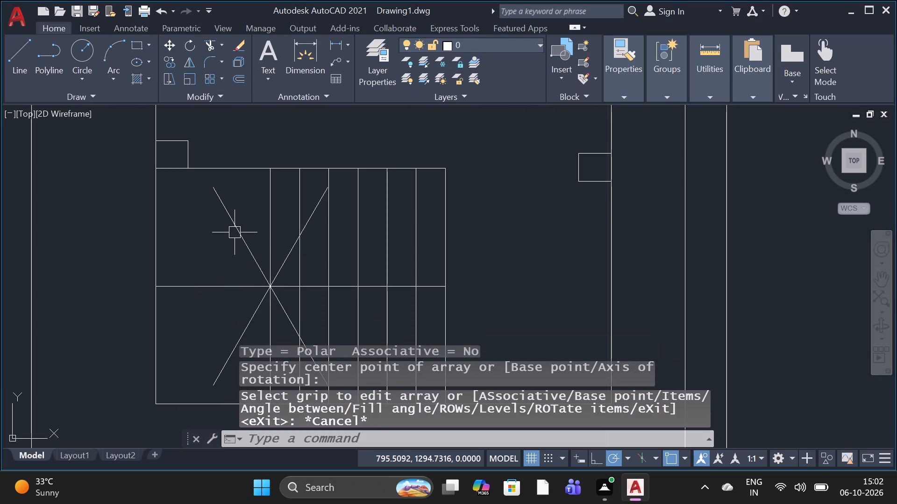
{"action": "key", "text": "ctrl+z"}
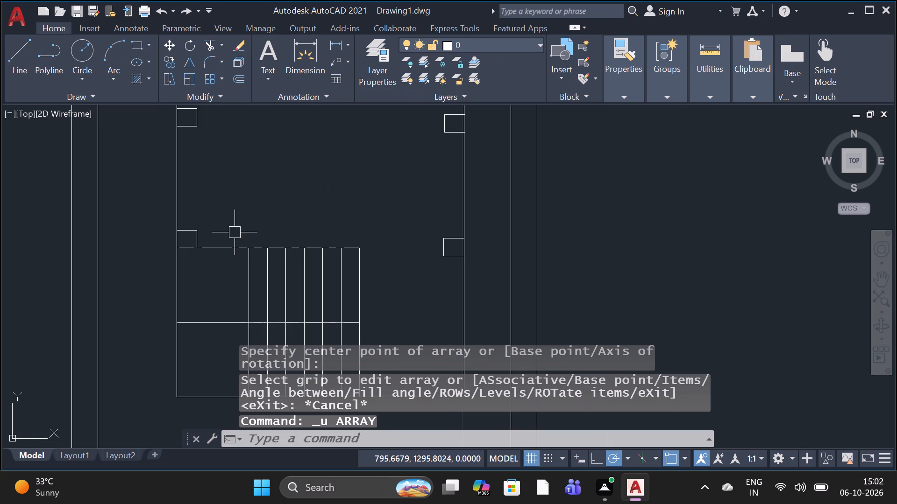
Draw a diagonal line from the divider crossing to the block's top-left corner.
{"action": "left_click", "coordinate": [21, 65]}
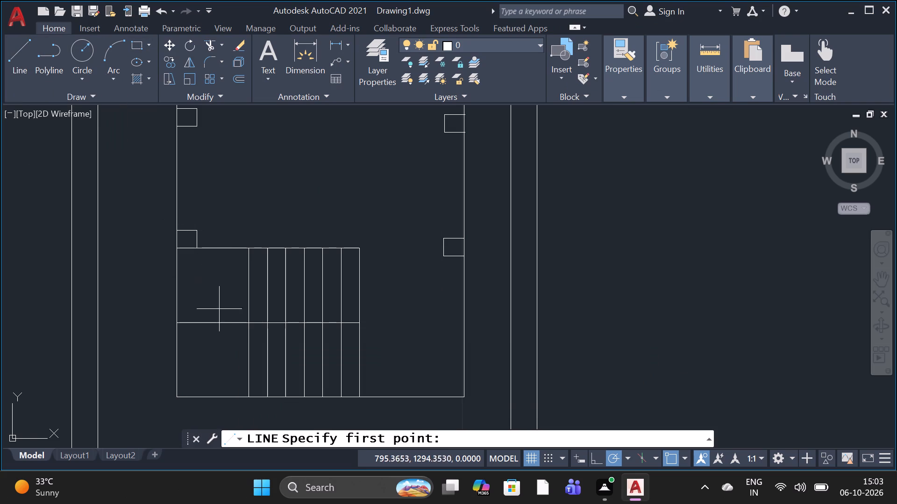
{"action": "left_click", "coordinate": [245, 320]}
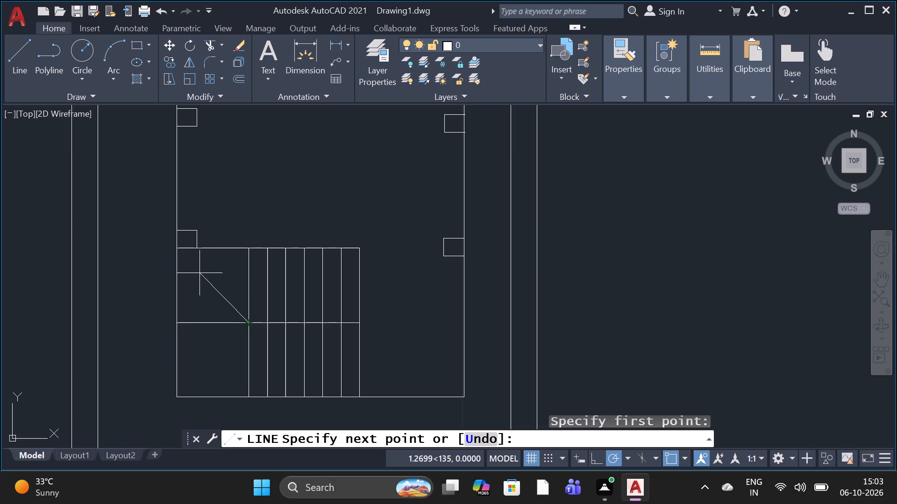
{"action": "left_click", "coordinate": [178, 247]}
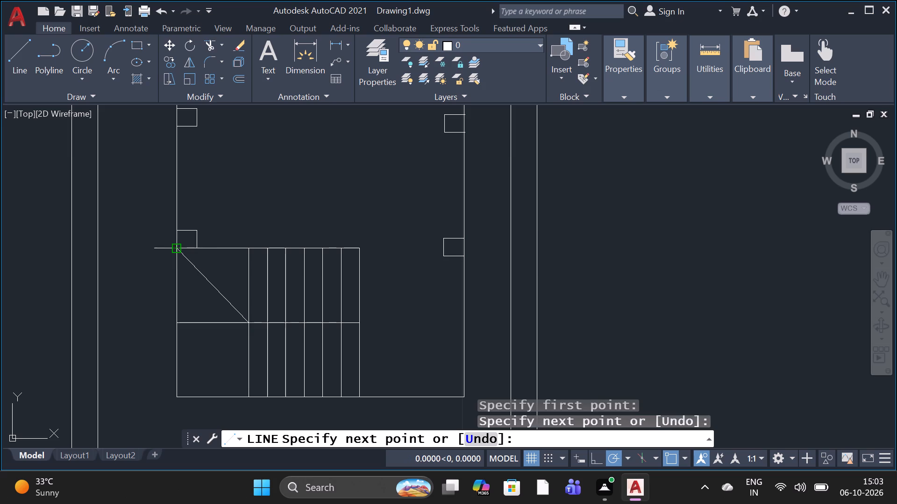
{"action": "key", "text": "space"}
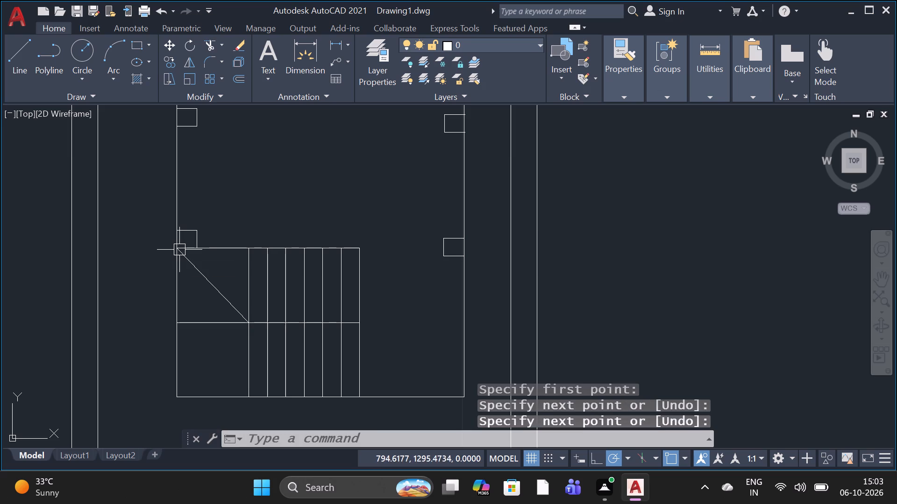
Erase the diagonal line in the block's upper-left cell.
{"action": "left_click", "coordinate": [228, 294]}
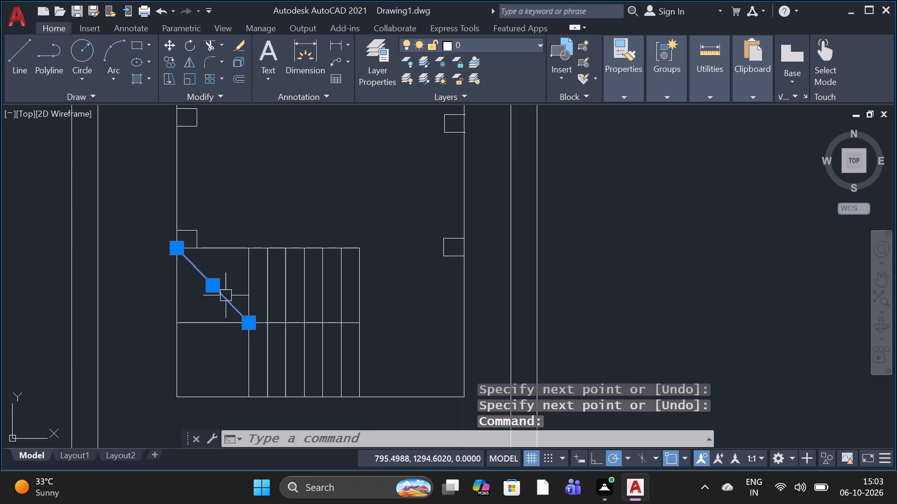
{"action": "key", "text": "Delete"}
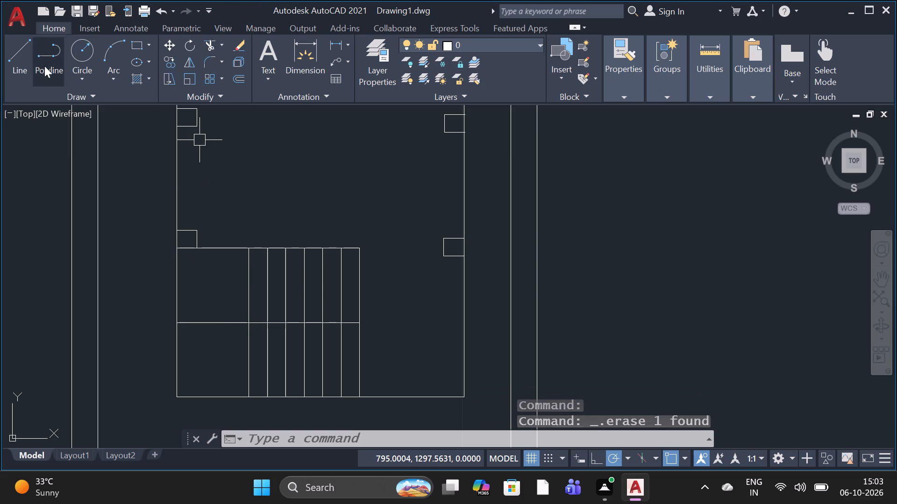
Draw a diagonal line from the divider crossing to the staircase block's top-left corner.
{"action": "left_click", "coordinate": [32, 56]}
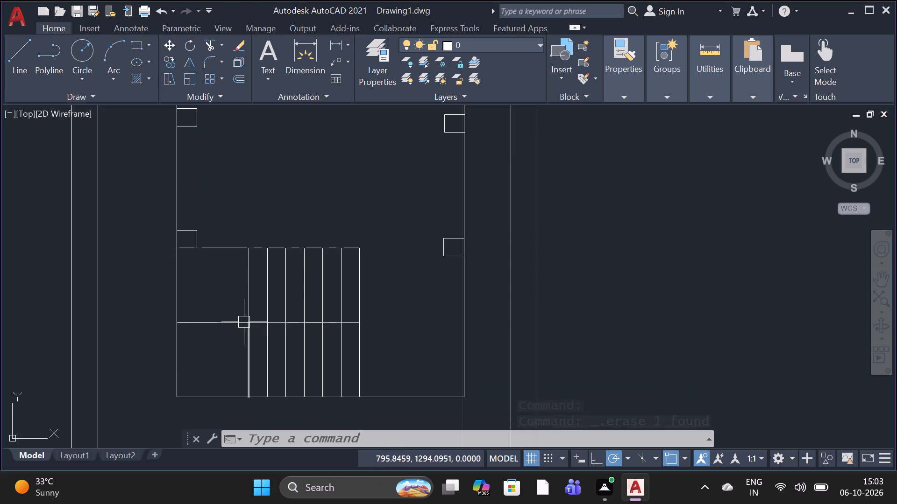
{"action": "left_click", "coordinate": [20, 70]}
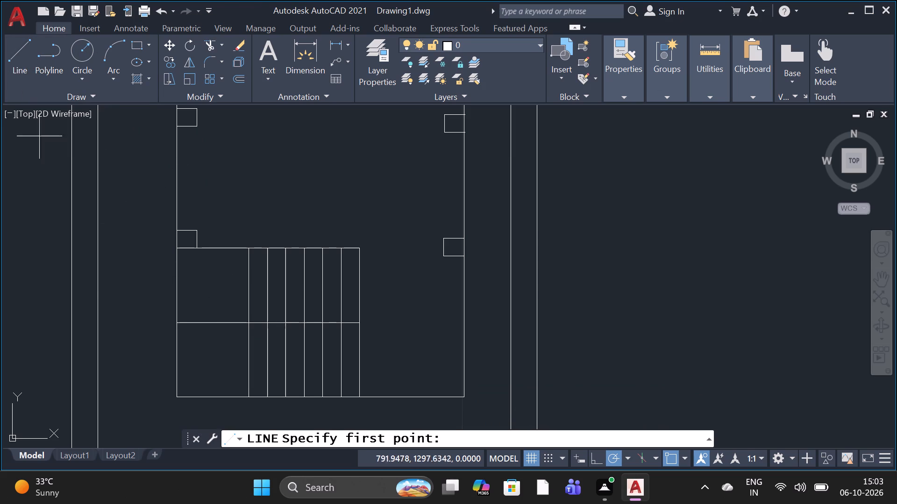
{"action": "left_click", "coordinate": [238, 319]}
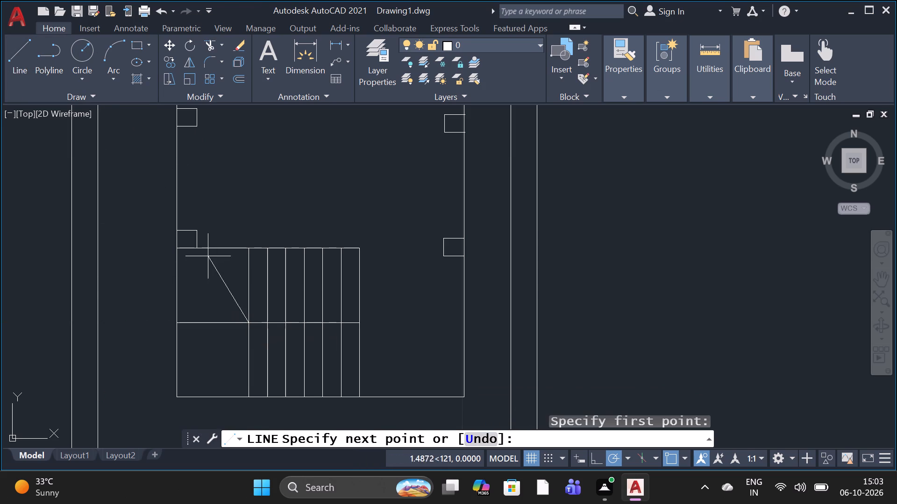
{"action": "scroll", "coordinate": [179, 251], "scroll_direction": "up", "scroll_amount": 4}
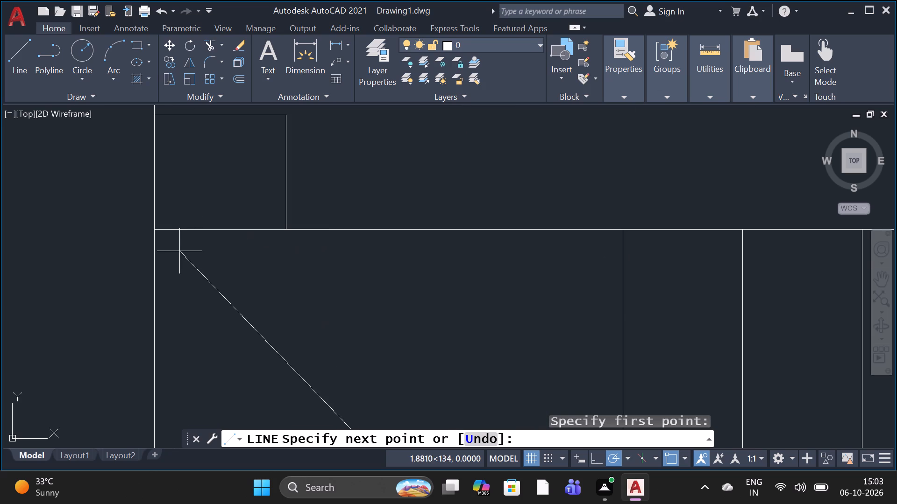
{"action": "left_click", "coordinate": [157, 231]}
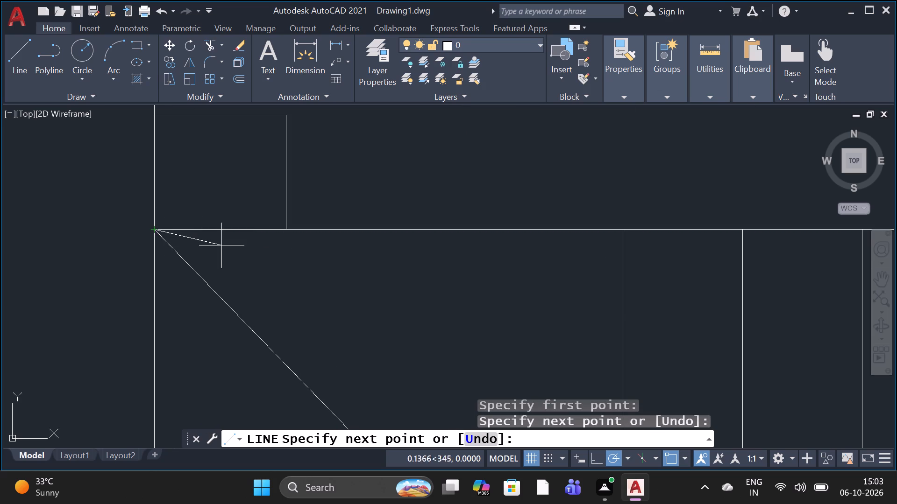
{"action": "scroll", "coordinate": [305, 239], "scroll_direction": "down", "scroll_amount": 3}
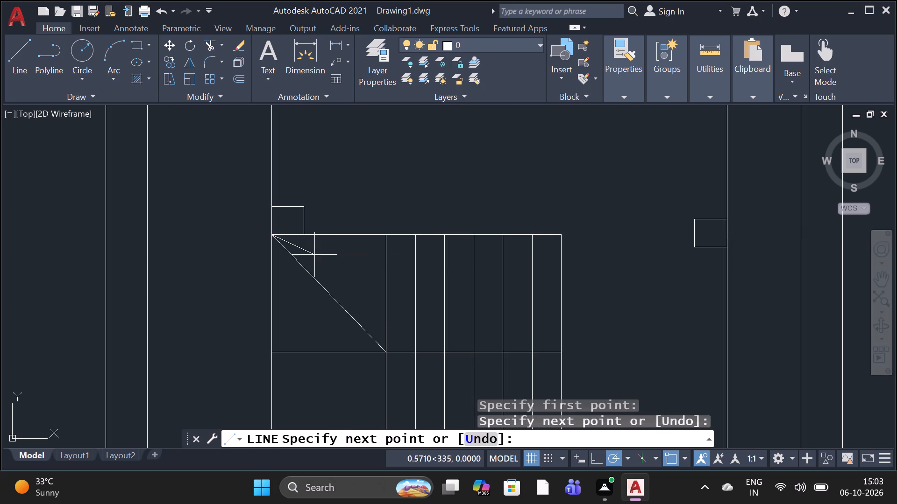
{"action": "key", "text": "space"}
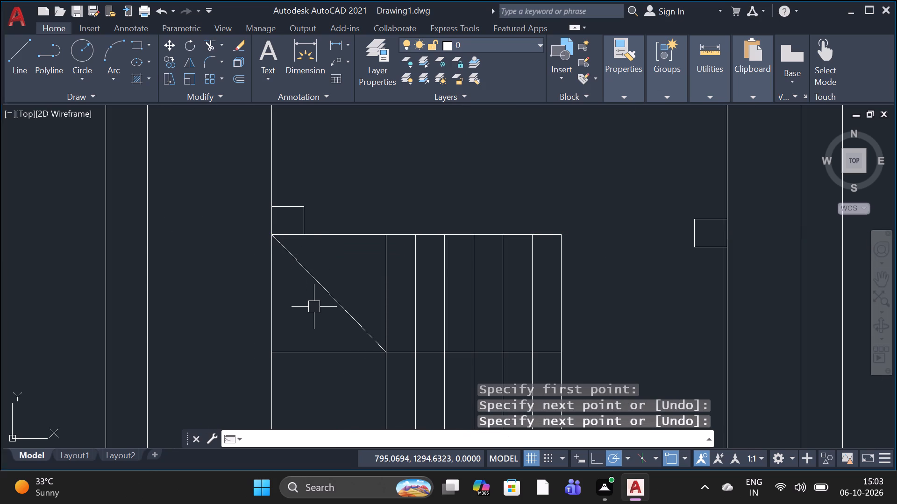
Draw a diagonal line from the divider crossing to the staircase block's bottom-left corner.
{"action": "left_click", "coordinate": [27, 53]}
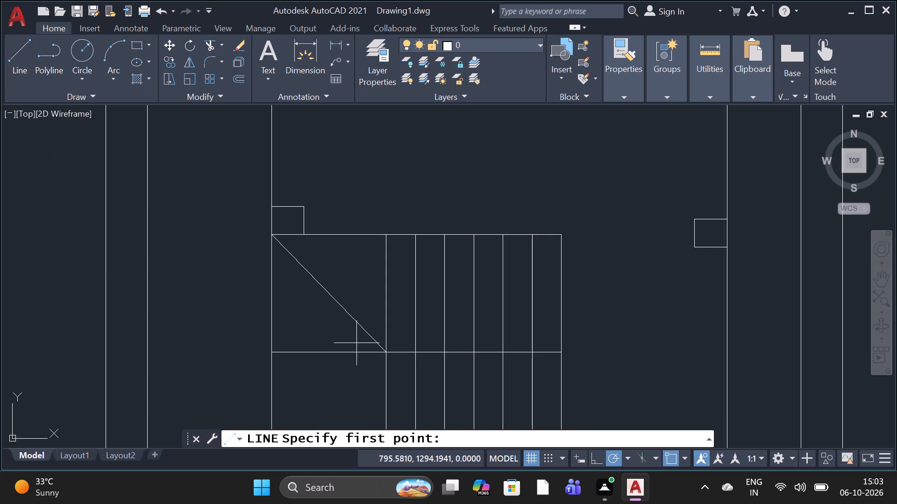
{"action": "scroll", "coordinate": [317, 336], "scroll_direction": "down", "scroll_amount": 2}
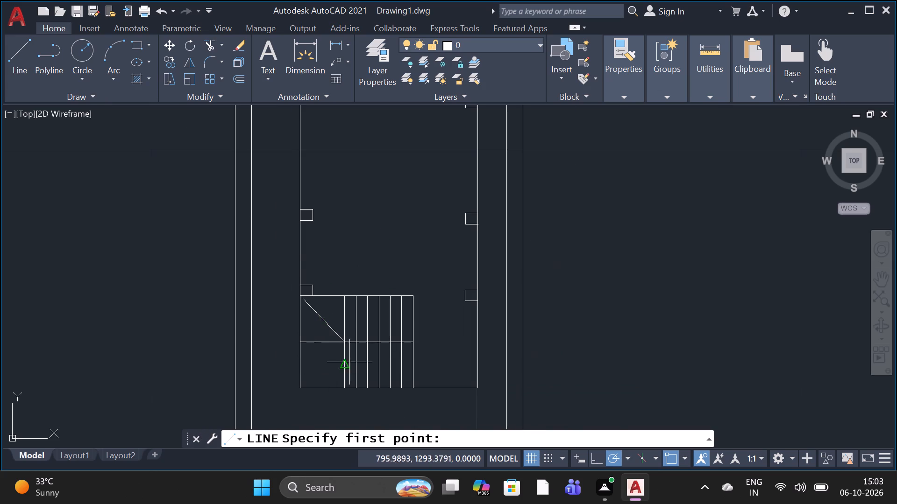
{"action": "scroll", "coordinate": [351, 337], "scroll_direction": "up", "scroll_amount": 3}
{"action": "scroll", "coordinate": [299, 365], "scroll_direction": "down", "scroll_amount": 3}
{"action": "scroll", "coordinate": [301, 374], "scroll_direction": "up", "scroll_amount": 4}
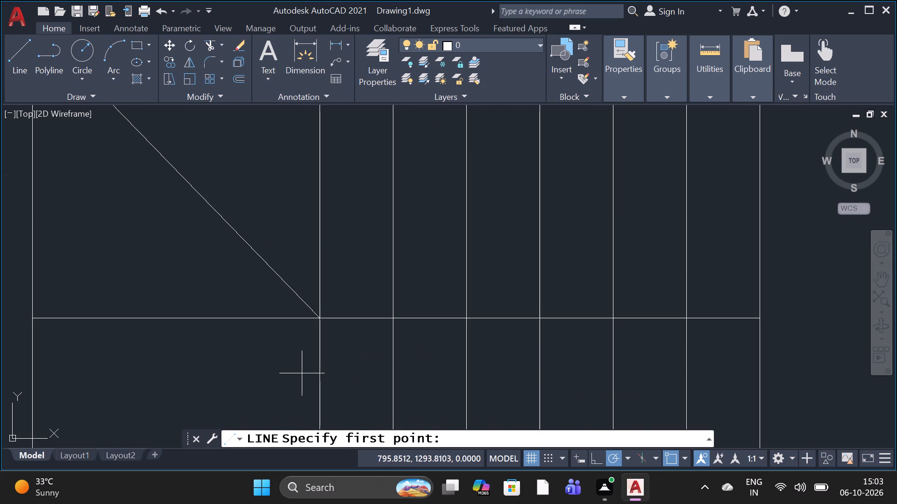
{"action": "left_click", "coordinate": [322, 316]}
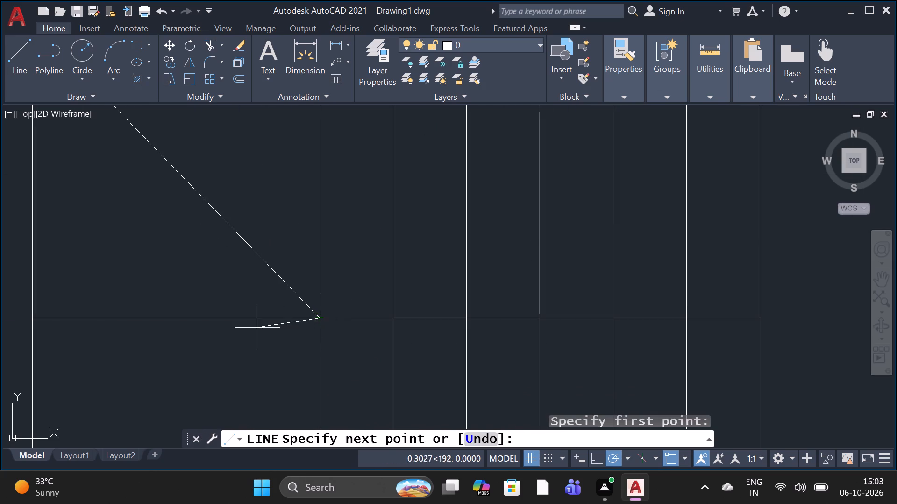
{"action": "scroll", "coordinate": [257, 328], "scroll_direction": "down", "scroll_amount": 3}
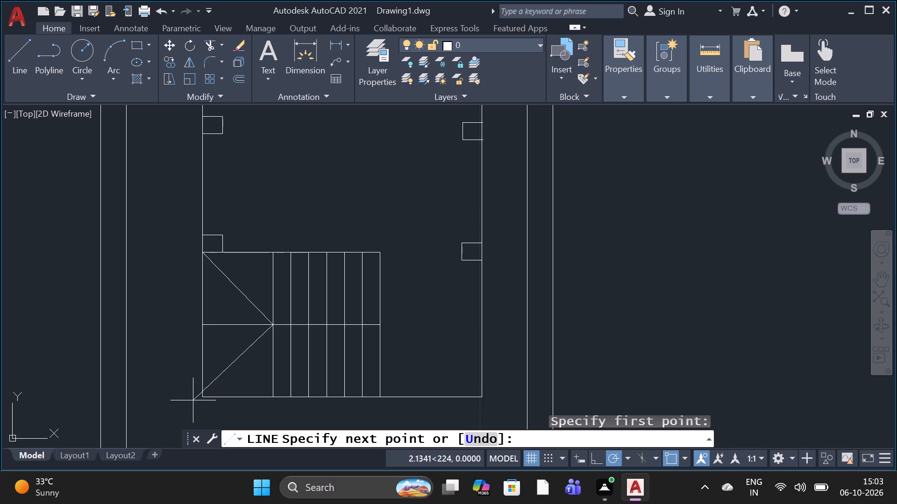
{"action": "scroll", "coordinate": [193, 401], "scroll_direction": "up", "scroll_amount": 2}
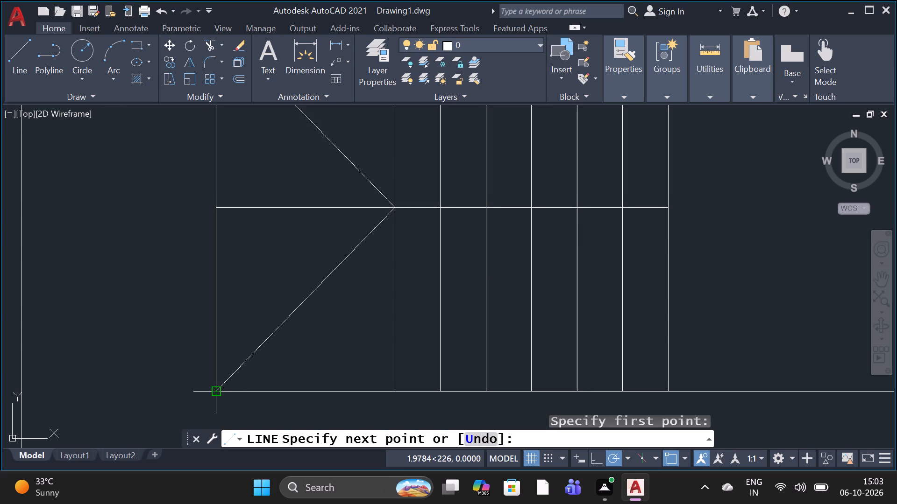
{"action": "left_click", "coordinate": [219, 390]}
{"action": "key", "text": "space"}
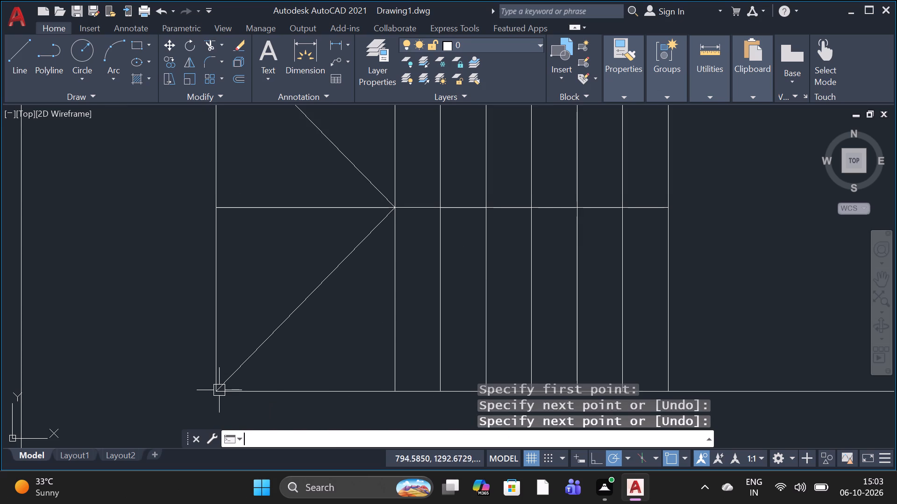
Draw two fan lines from the divider crossing to the block's left edge, one partway up the upper-left cell and one about 1.43 m long at 195° below.
{"action": "scroll", "coordinate": [225, 384], "scroll_direction": "down", "scroll_amount": 2}
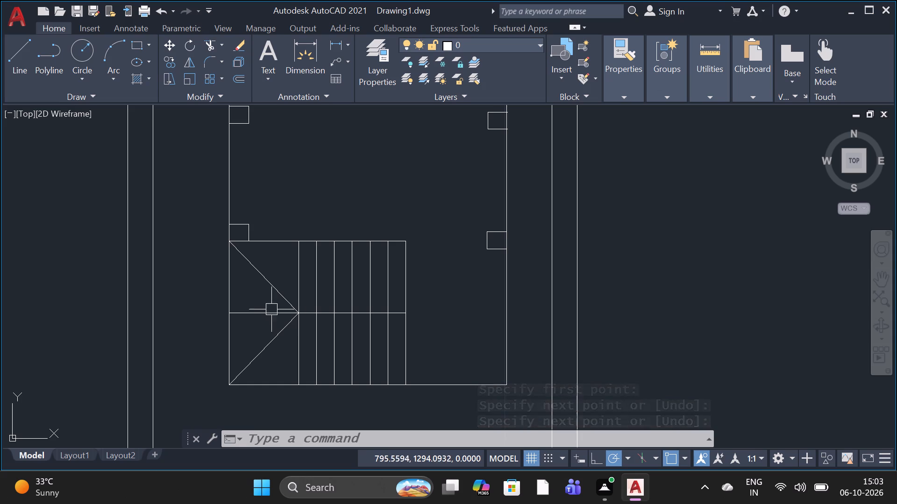
{"action": "left_click", "coordinate": [25, 53]}
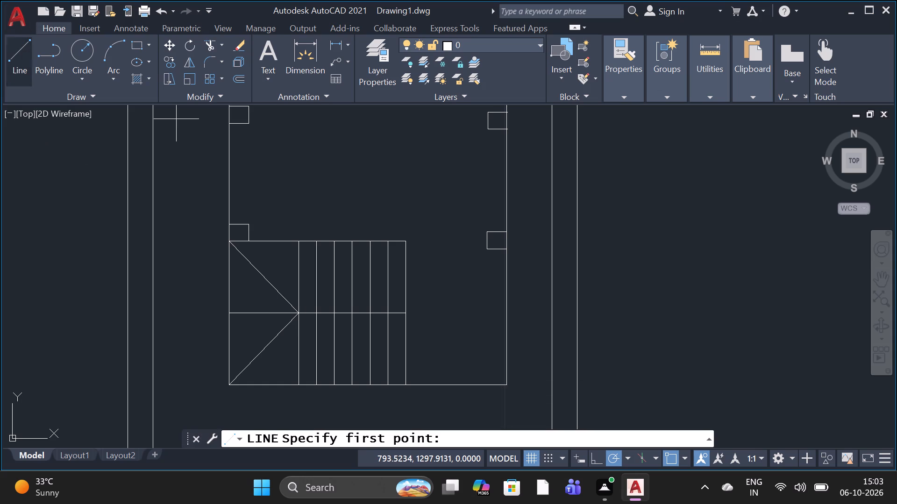
{"action": "left_click", "coordinate": [298, 314]}
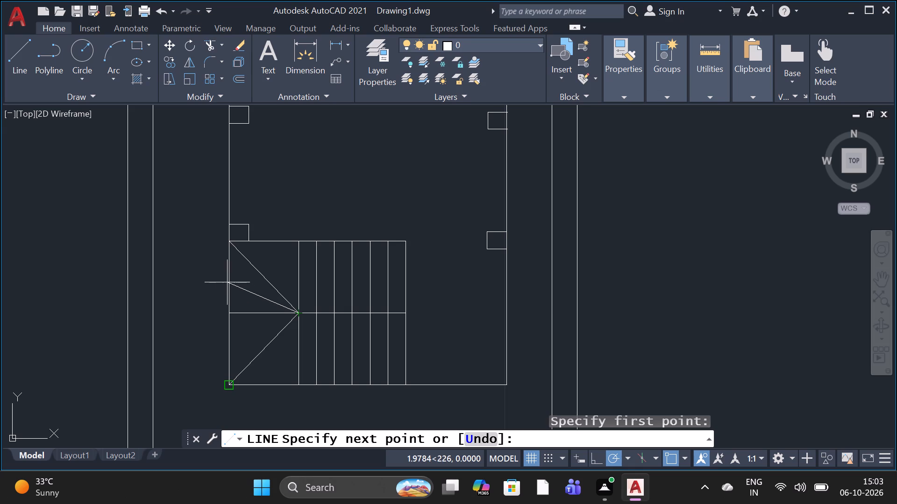
{"action": "scroll", "coordinate": [240, 284], "scroll_direction": "up", "scroll_amount": 2}
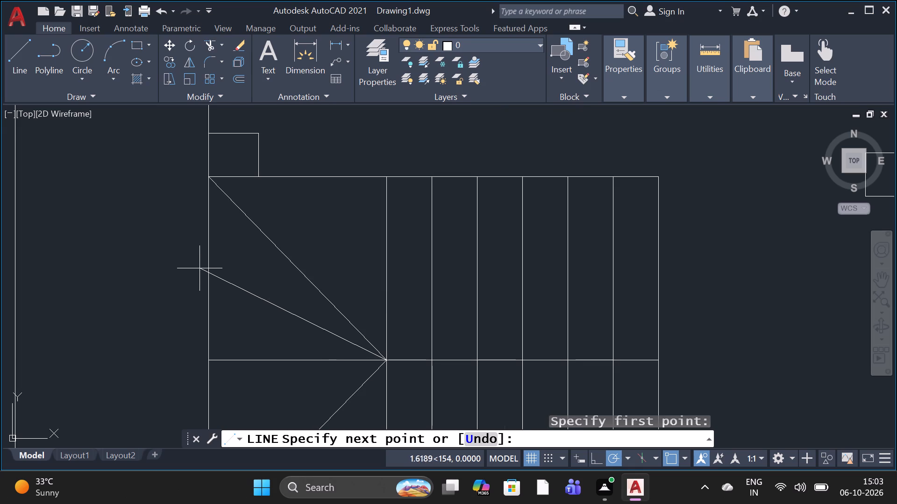
{"action": "left_click", "coordinate": [209, 272]}
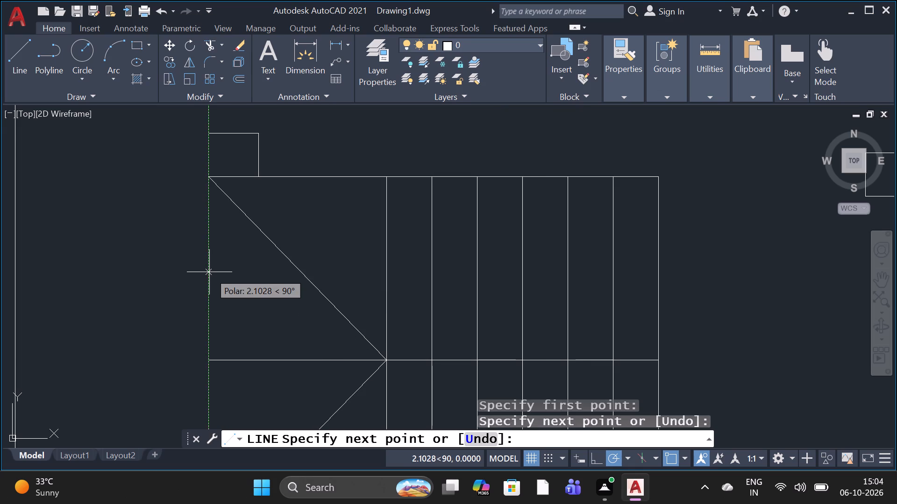
{"action": "left_click", "coordinate": [209, 272]}
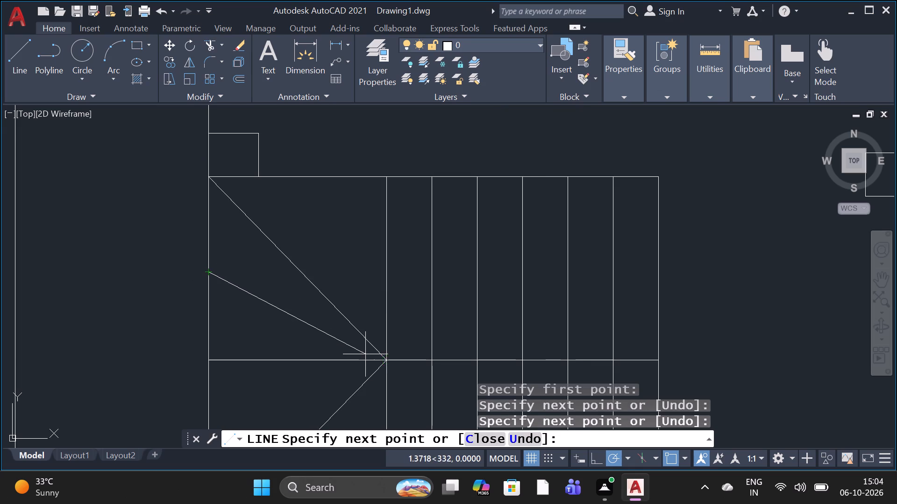
{"action": "left_click", "coordinate": [384, 359]}
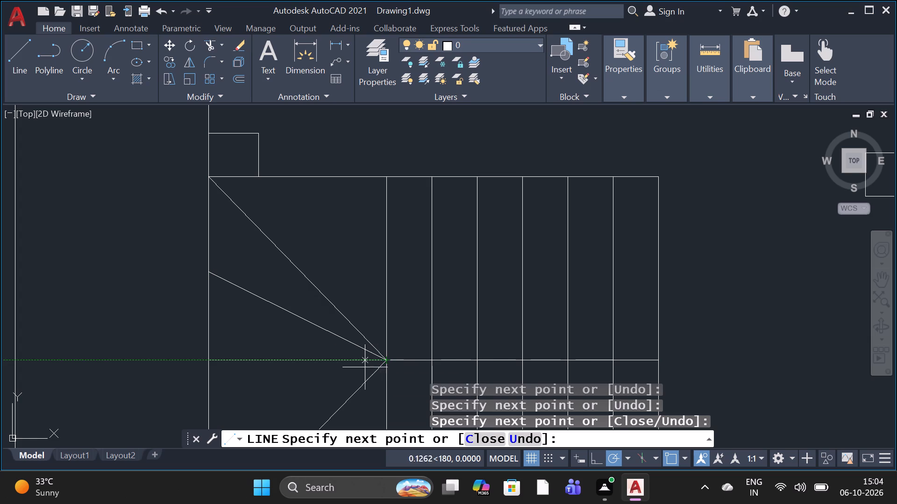
{"action": "scroll", "coordinate": [272, 384], "scroll_direction": "down", "scroll_amount": 4}
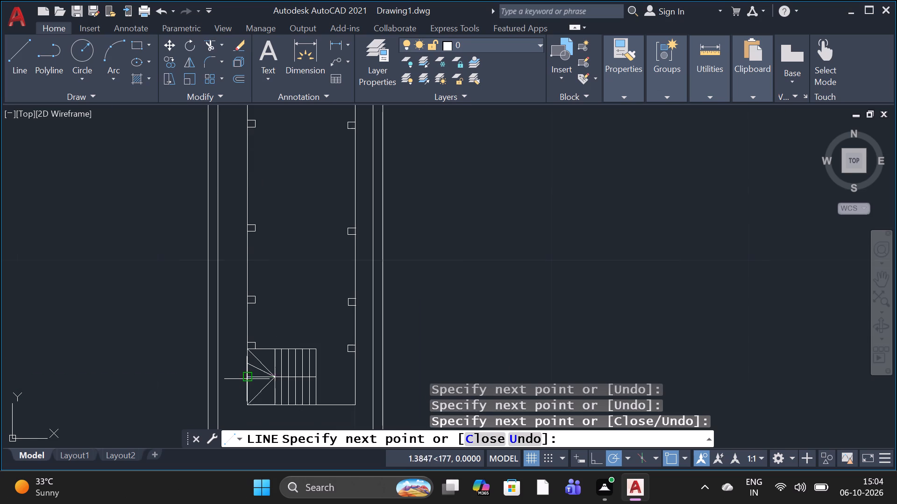
{"action": "scroll", "coordinate": [249, 391], "scroll_direction": "up", "scroll_amount": 4}
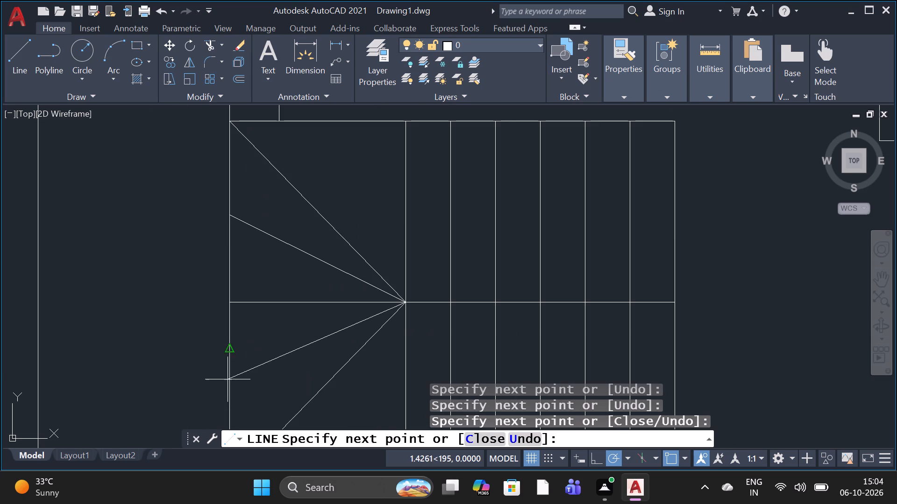
{"action": "left_click", "coordinate": [228, 350]}
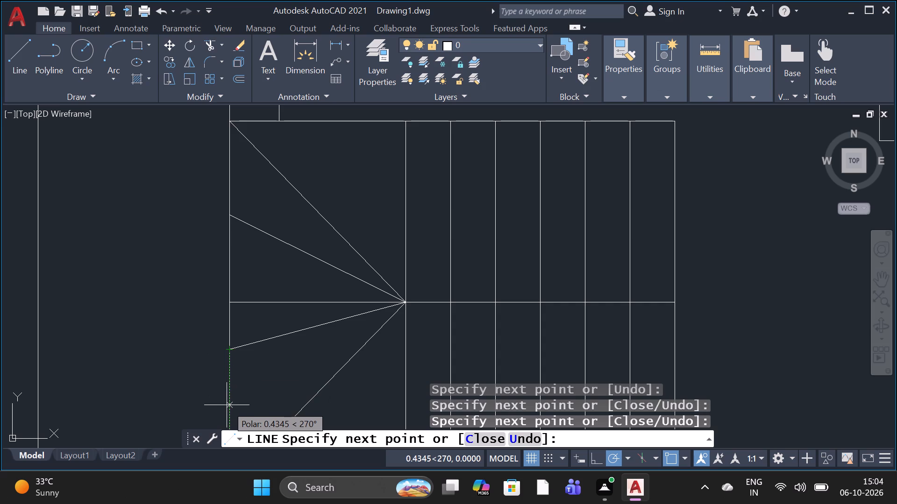
{"action": "key", "text": "space"}
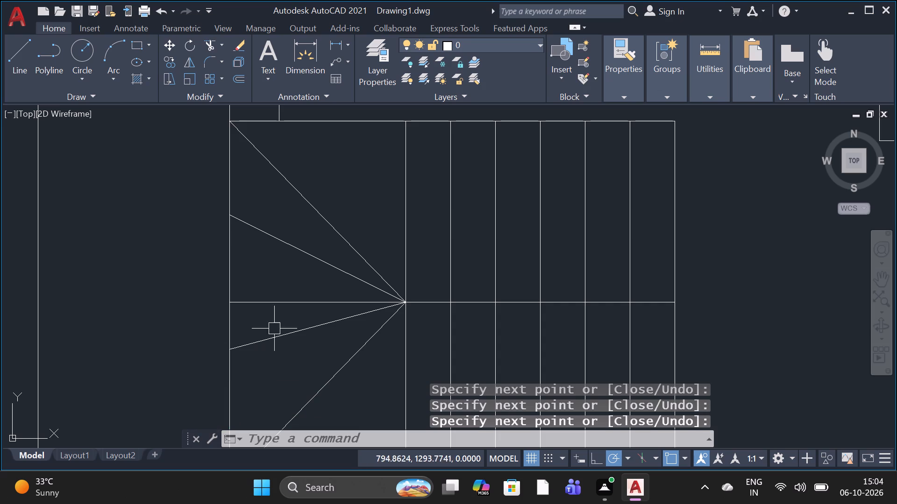
Draw a fan line about 1.48 m long from the block's top edge, about 0.43 m left of the first tread line, to the divider crossing.
{"action": "scroll", "coordinate": [300, 287], "scroll_direction": "down", "scroll_amount": 2}
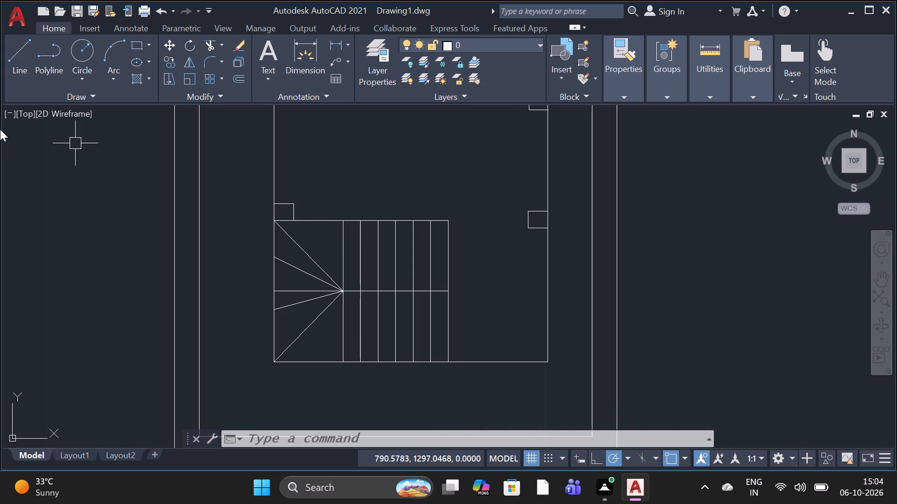
{"action": "left_click", "coordinate": [12, 59]}
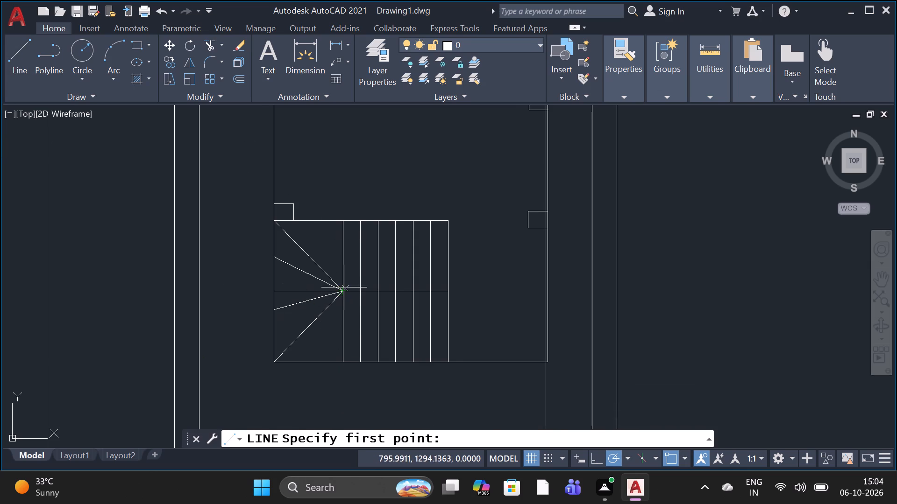
{"action": "left_click", "coordinate": [343, 287]}
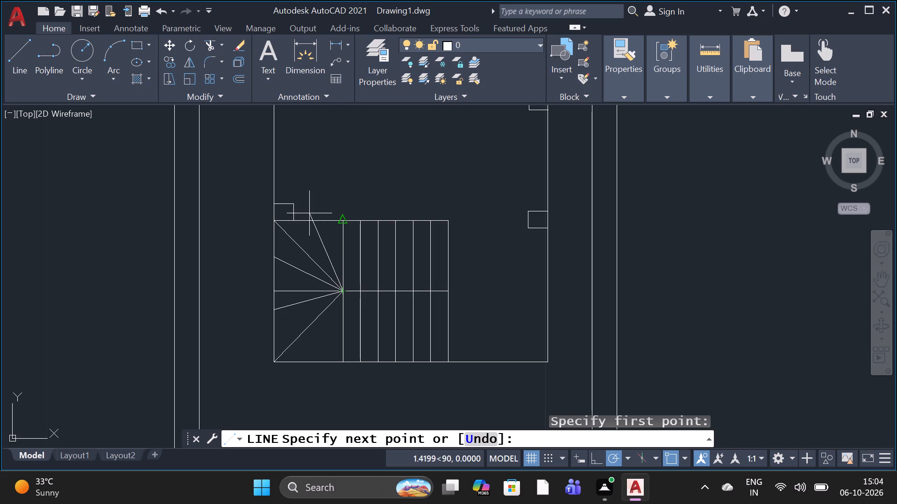
{"action": "left_click", "coordinate": [312, 220]}
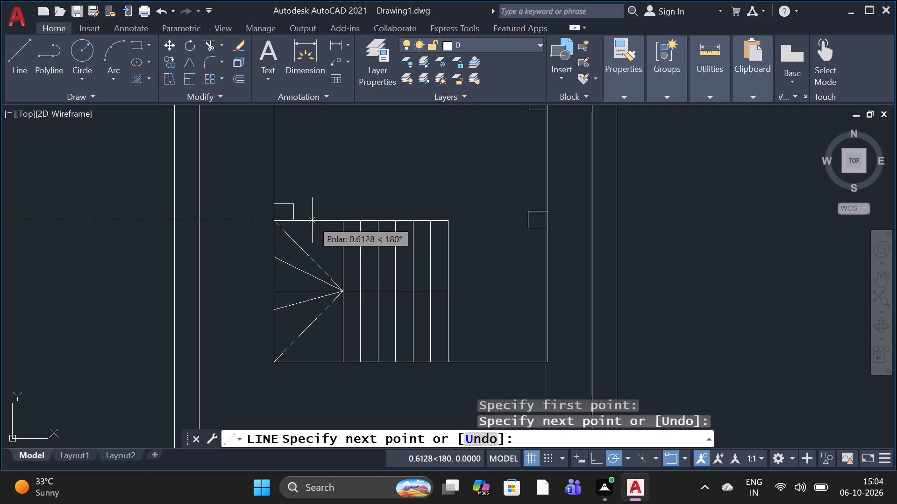
{"action": "left_click", "coordinate": [312, 220]}
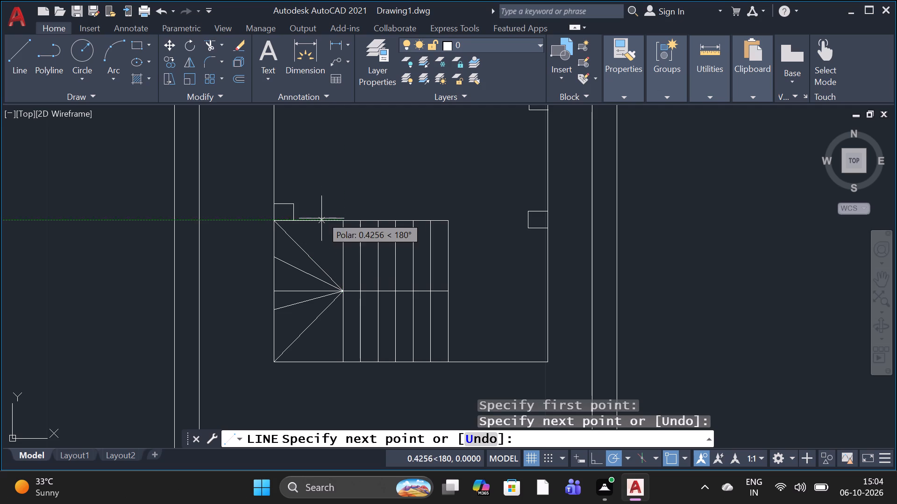
{"action": "left_click", "coordinate": [321, 218]}
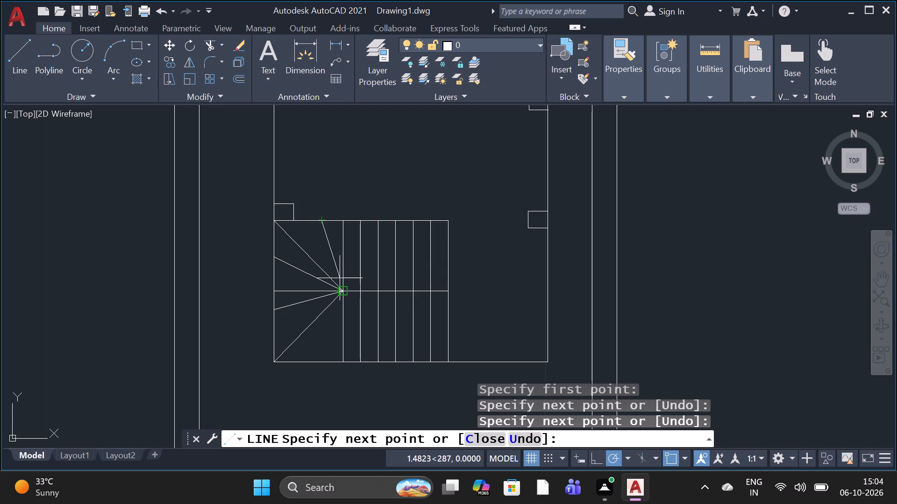
{"action": "scroll", "coordinate": [345, 296], "scroll_direction": "up", "scroll_amount": 2}
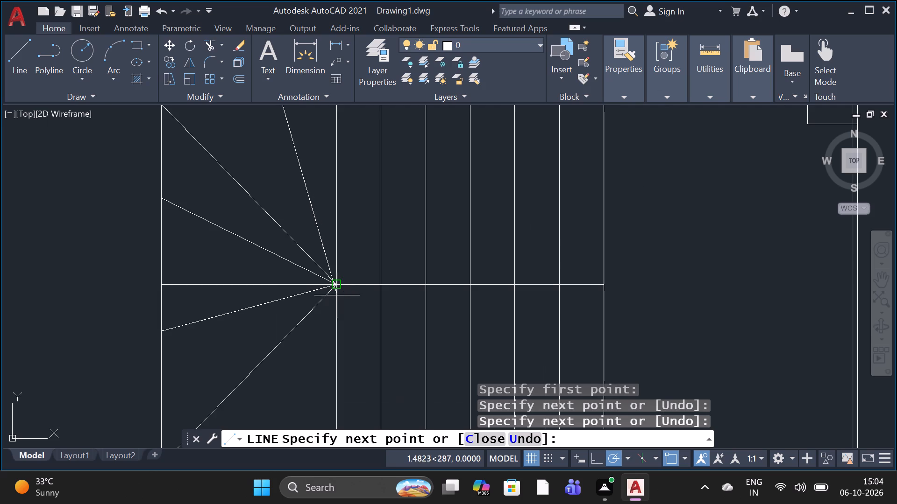
{"action": "left_click", "coordinate": [336, 285]}
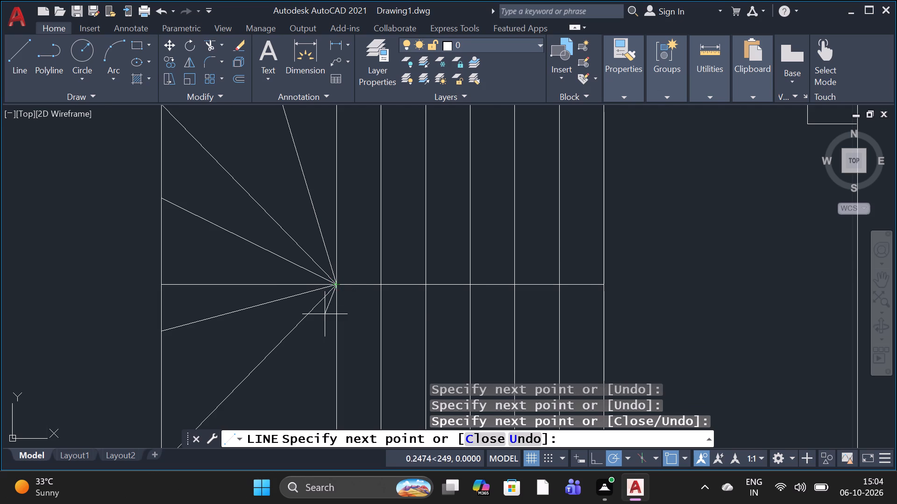
Draw a fan line about 1.5 m long at 71° from the staircase block's bottom edge to the divider crossing, ending the line command.
{"action": "scroll", "coordinate": [325, 314], "scroll_direction": "down", "scroll_amount": 2}
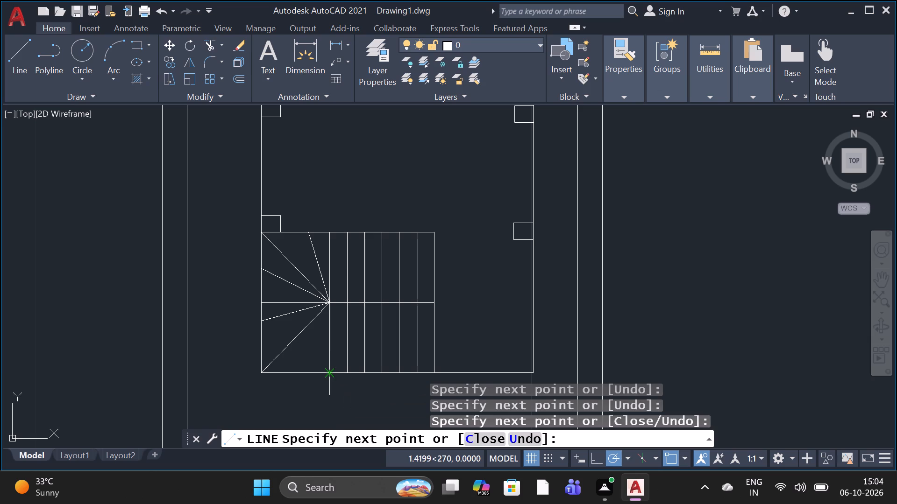
{"action": "left_click", "coordinate": [327, 376]}
{"action": "left_click", "coordinate": [305, 374]}
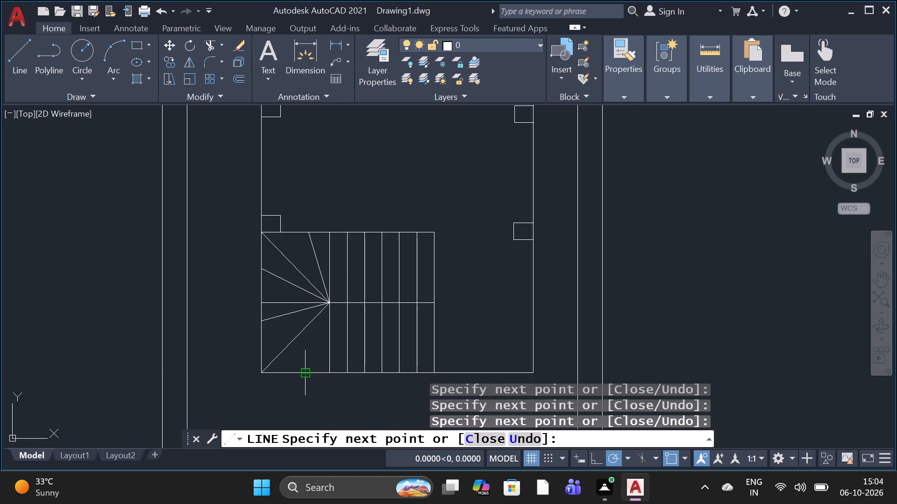
{"action": "left_click", "coordinate": [329, 306]}
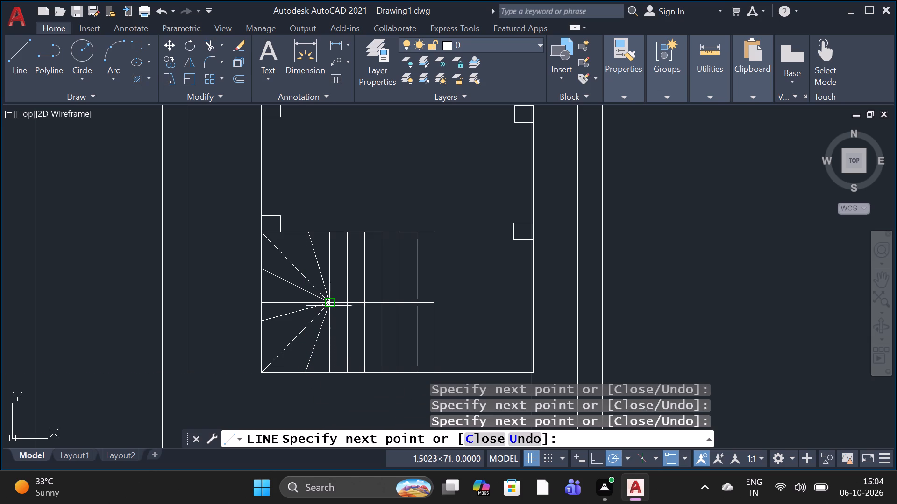
{"action": "key", "text": "space"}
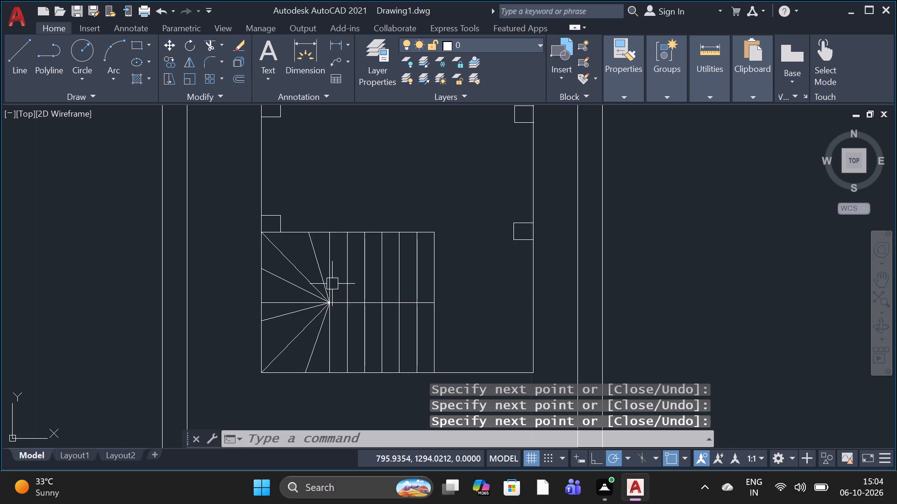
Measure the outermost rectangle's height between its right-hand corners with a linear dimension preview, without placing the dimension.
{"action": "scroll", "coordinate": [332, 284], "scroll_direction": "down", "scroll_amount": 1}
{"action": "scroll", "coordinate": [432, 329], "scroll_direction": "down", "scroll_amount": 2}
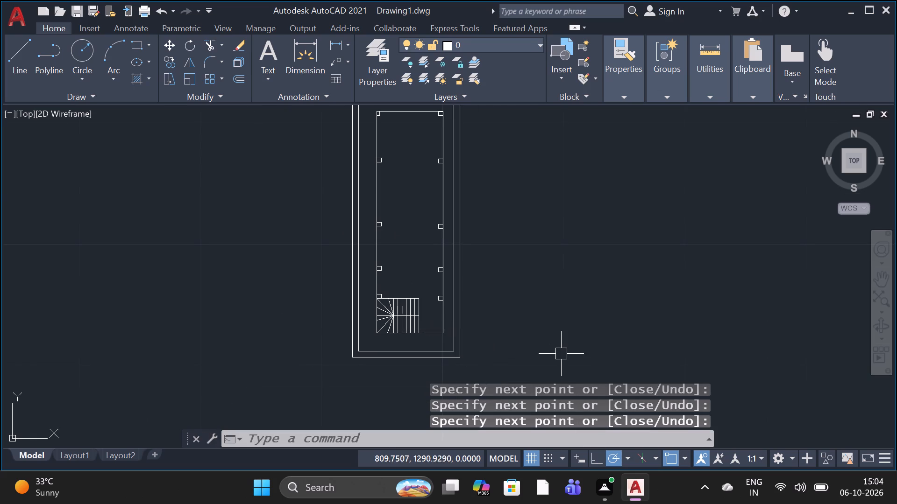
{"action": "scroll", "coordinate": [561, 350], "scroll_direction": "up", "scroll_amount": 1}
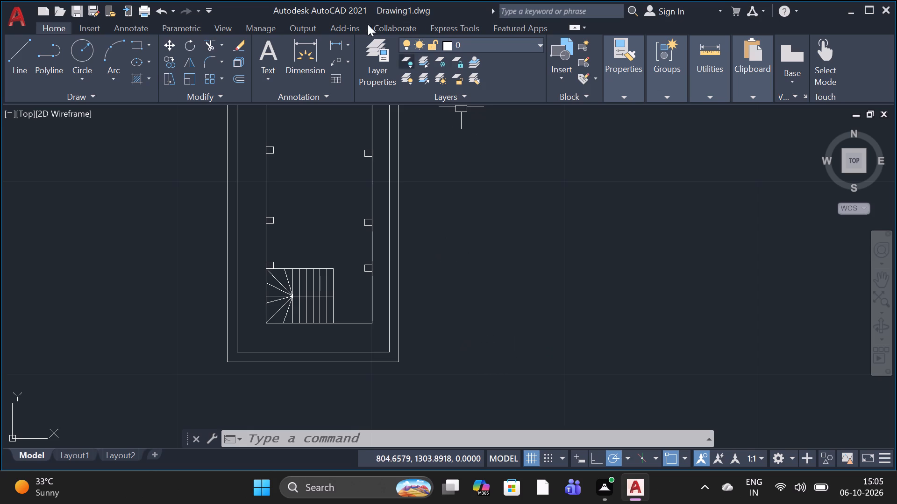
{"action": "left_click", "coordinate": [344, 49]}
{"action": "left_click", "coordinate": [332, 71]}
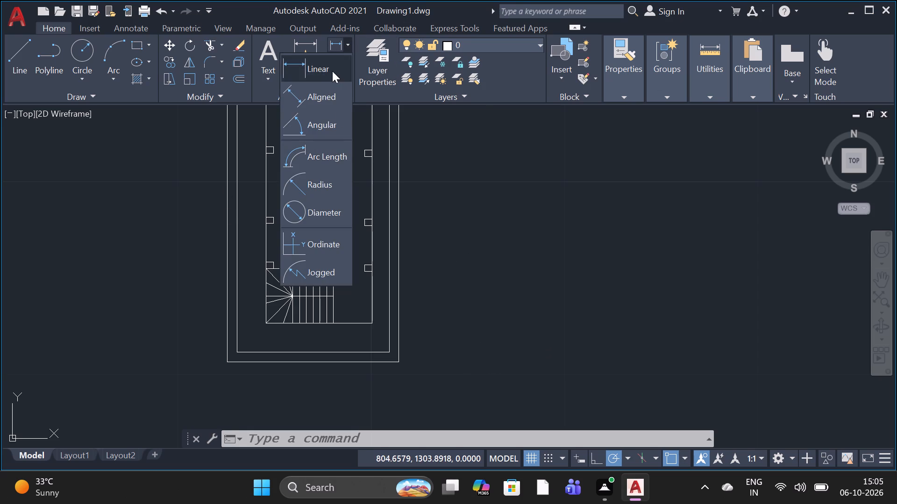
{"action": "scroll", "coordinate": [405, 312], "scroll_direction": "down", "scroll_amount": 3}
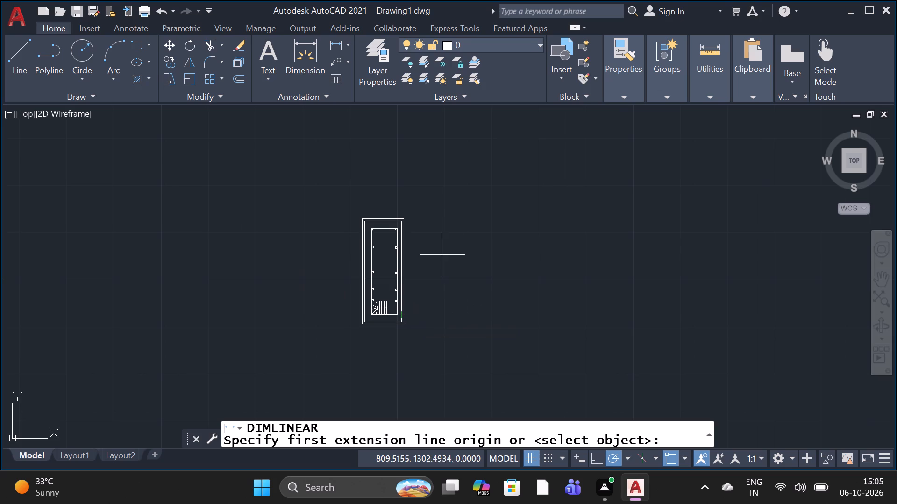
{"action": "scroll", "coordinate": [427, 213], "scroll_direction": "up", "scroll_amount": 2}
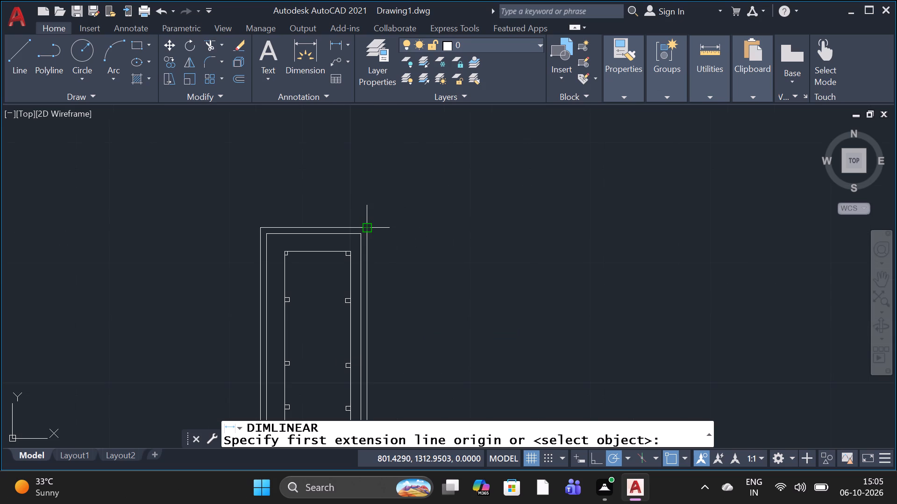
{"action": "scroll", "coordinate": [361, 224], "scroll_direction": "up", "scroll_amount": 2}
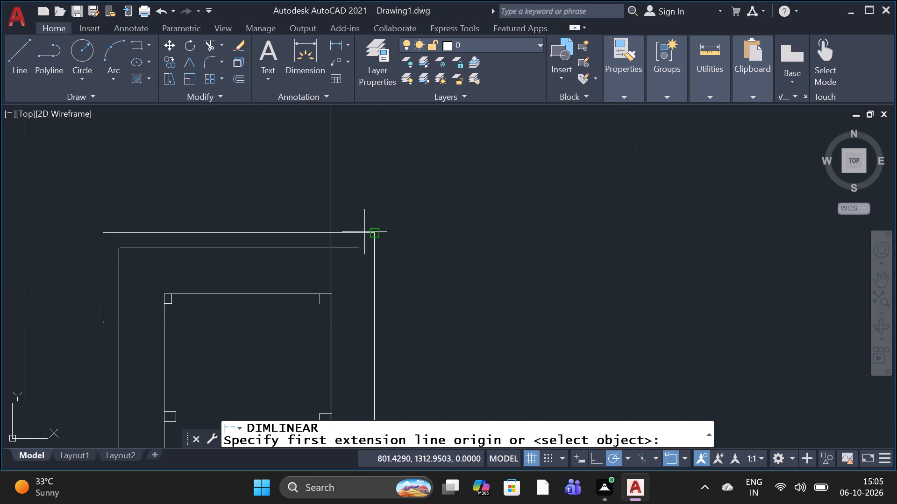
{"action": "scroll", "coordinate": [373, 233], "scroll_direction": "up", "scroll_amount": 2}
{"action": "left_click", "coordinate": [373, 233]}
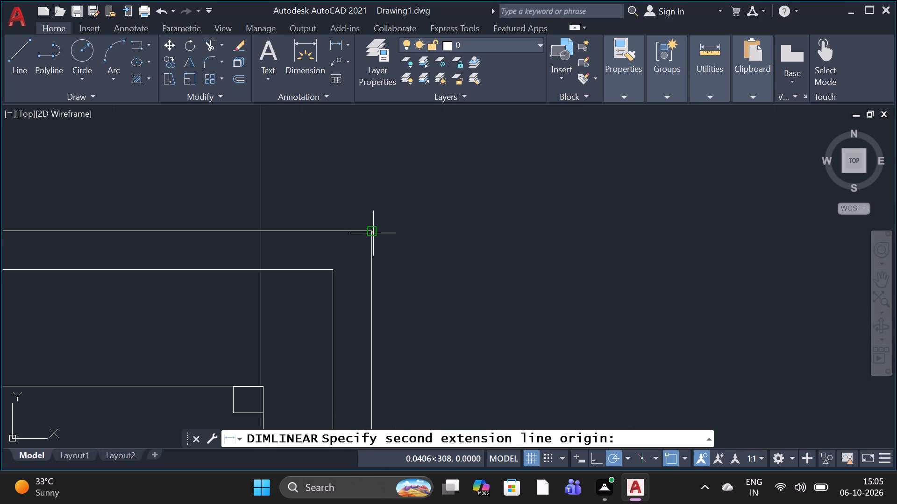
{"action": "scroll", "coordinate": [382, 223], "scroll_direction": "down", "scroll_amount": 5}
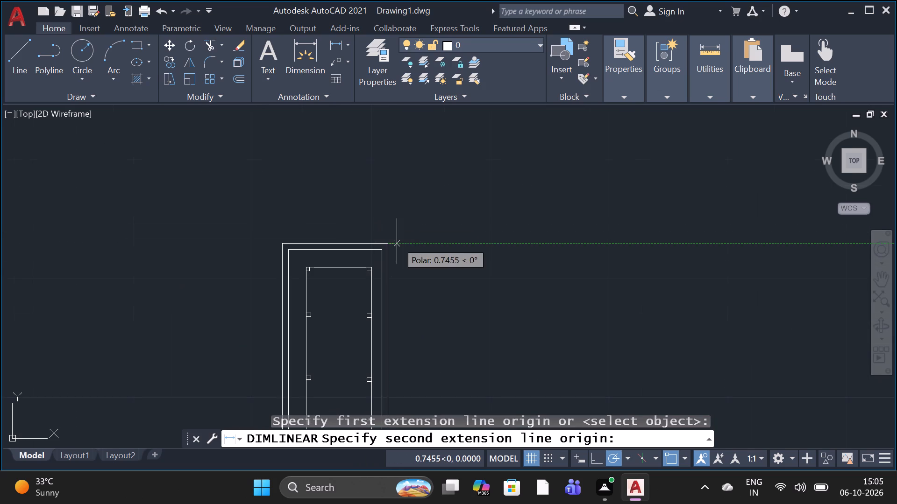
{"action": "scroll", "coordinate": [397, 241], "scroll_direction": "down", "scroll_amount": 2}
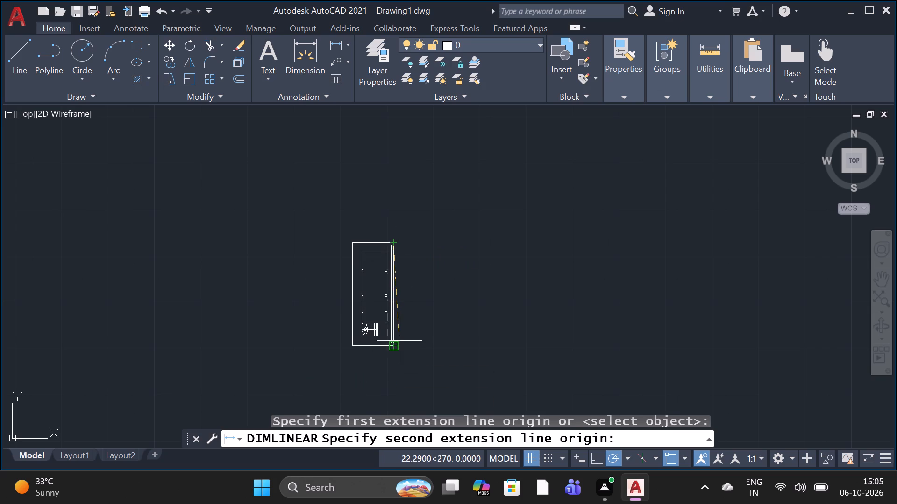
{"action": "scroll", "coordinate": [394, 352], "scroll_direction": "up", "scroll_amount": 4}
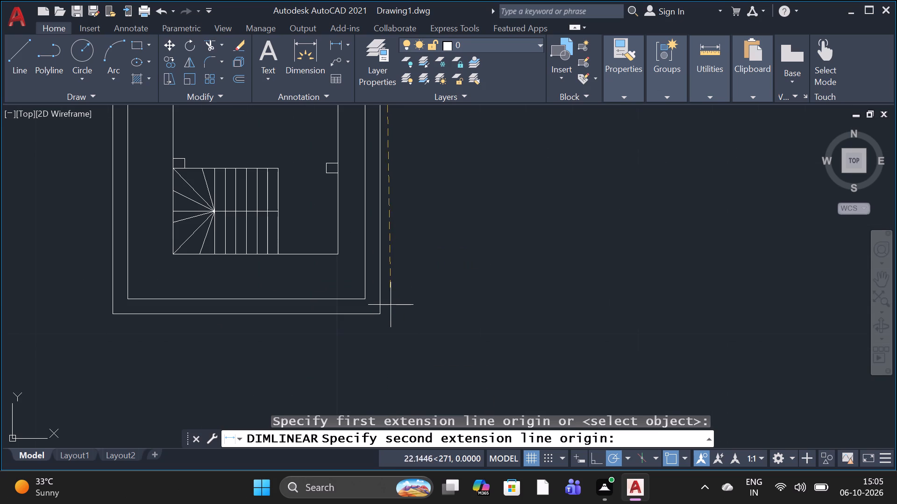
{"action": "left_click", "coordinate": [381, 317]}
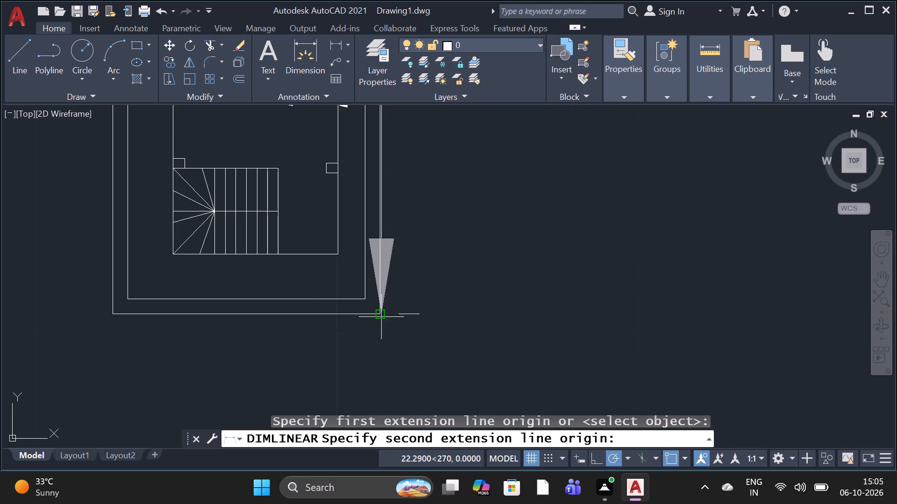
{"action": "scroll", "coordinate": [434, 329], "scroll_direction": "down", "scroll_amount": 2}
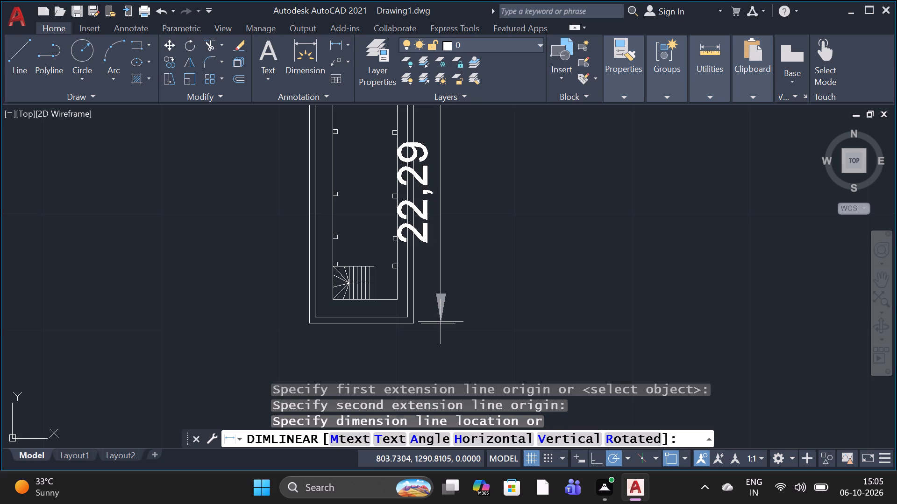
{"action": "key", "text": "Escape"}
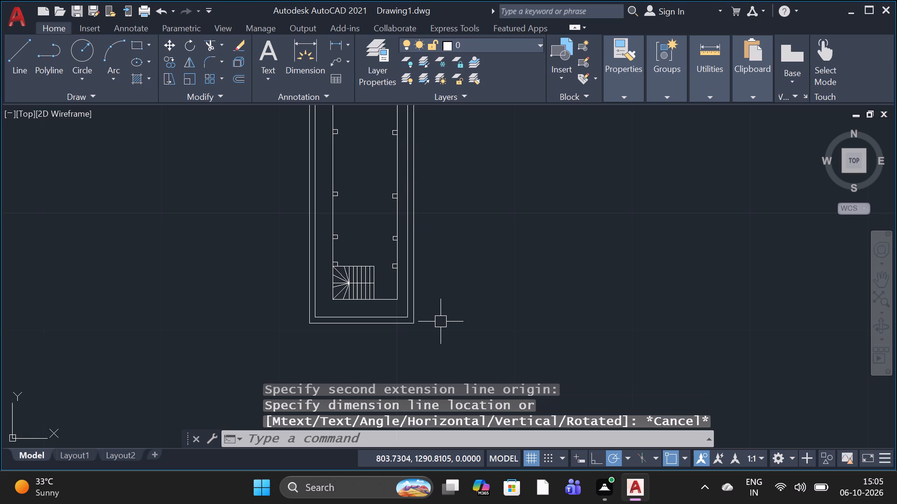
Measure the middle rectangle's height between its right-hand corners with a linear dimension preview, without placing the dimension.
{"action": "left_click", "coordinate": [349, 48]}
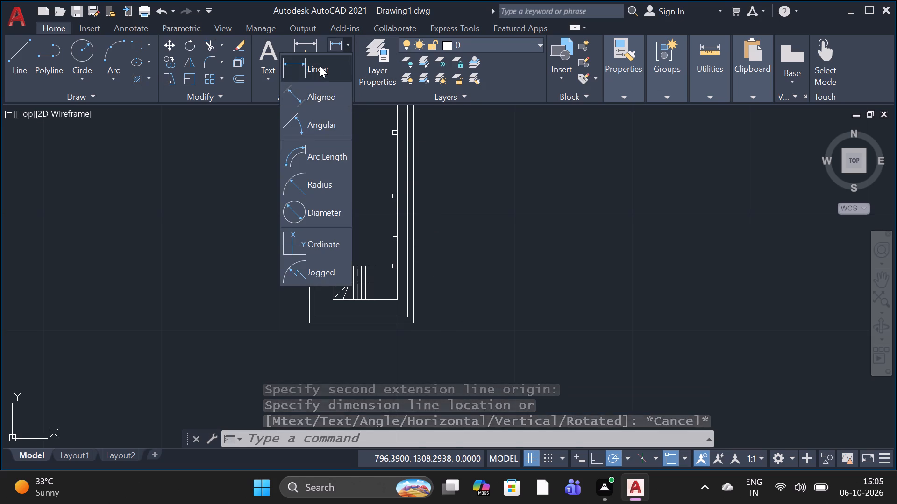
{"action": "left_click", "coordinate": [322, 66]}
{"action": "scroll", "coordinate": [310, 182], "scroll_direction": "down", "scroll_amount": 3}
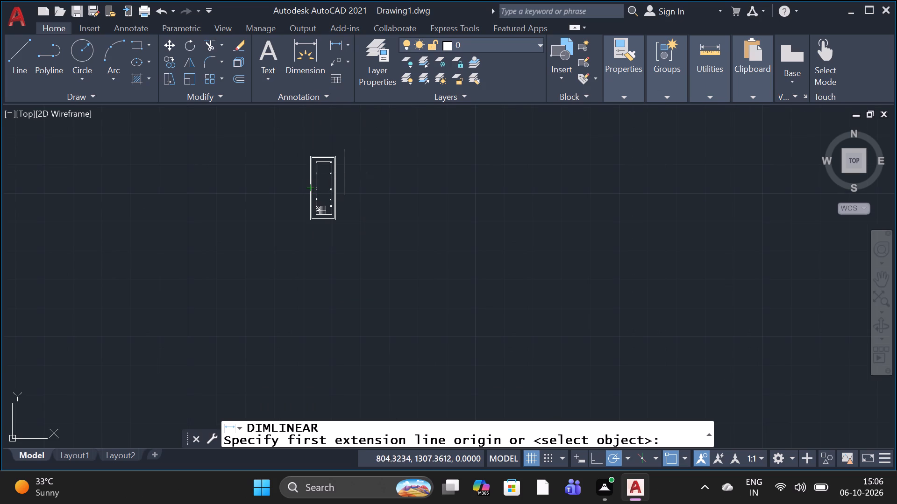
{"action": "scroll", "coordinate": [339, 161], "scroll_direction": "up", "scroll_amount": 4}
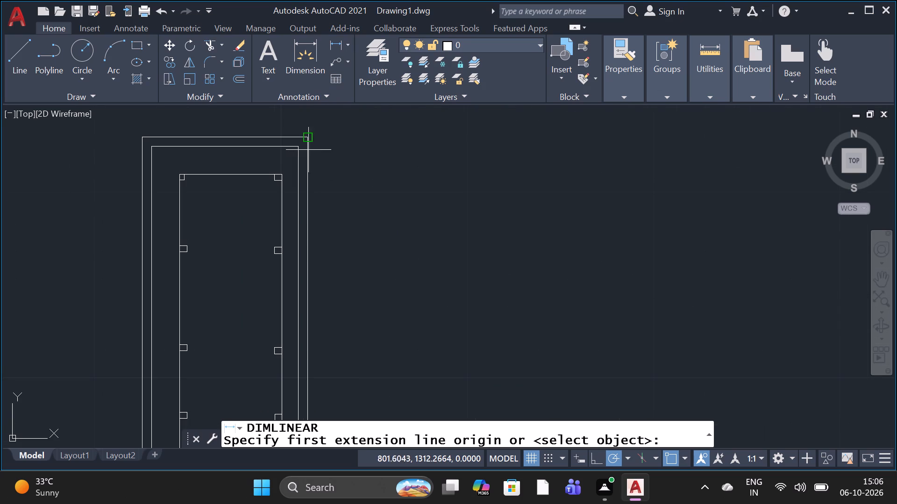
{"action": "scroll", "coordinate": [301, 148], "scroll_direction": "up", "scroll_amount": 3}
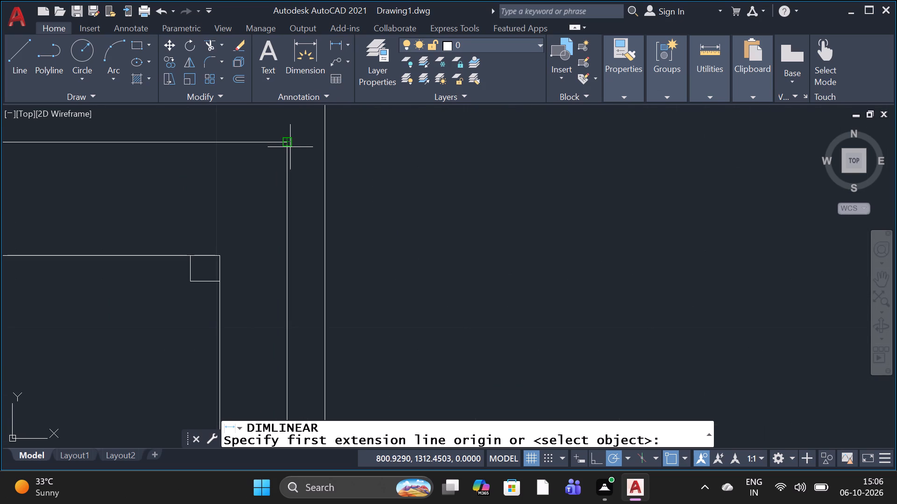
{"action": "left_click", "coordinate": [290, 147]}
{"action": "scroll", "coordinate": [282, 181], "scroll_direction": "down", "scroll_amount": 2}
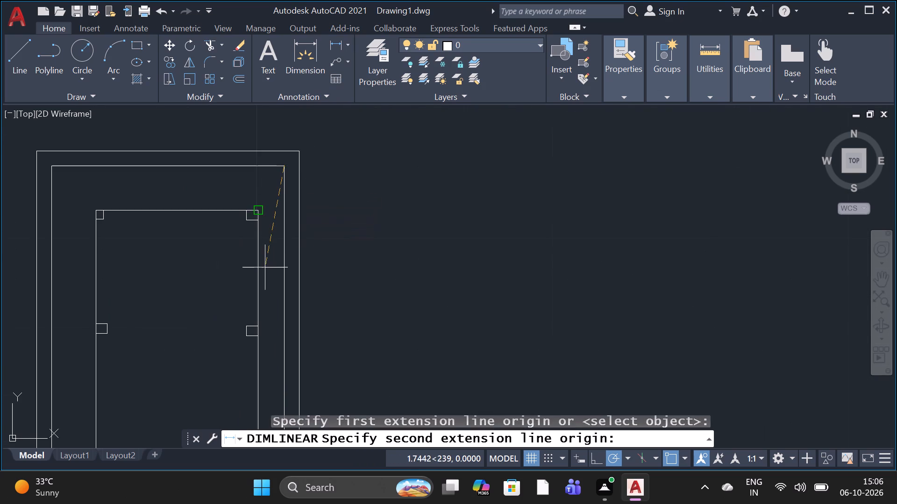
{"action": "scroll", "coordinate": [265, 267], "scroll_direction": "down", "scroll_amount": 3}
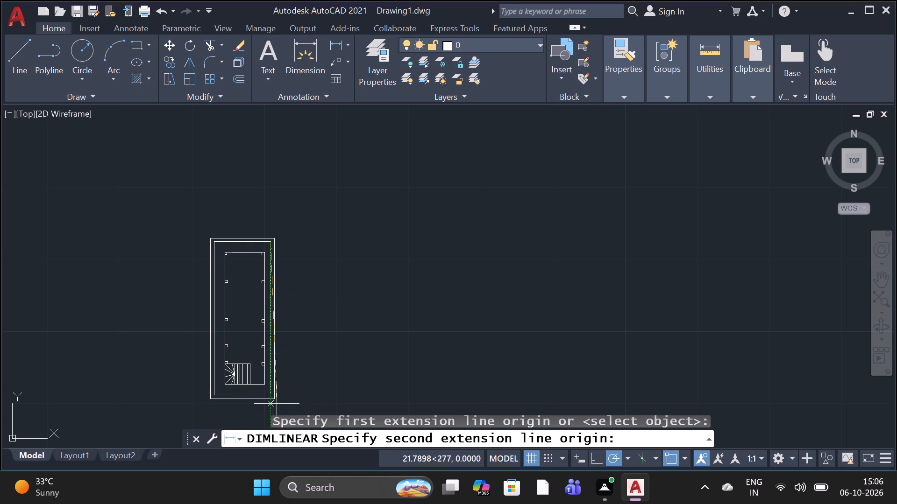
{"action": "scroll", "coordinate": [275, 399], "scroll_direction": "up", "scroll_amount": 4}
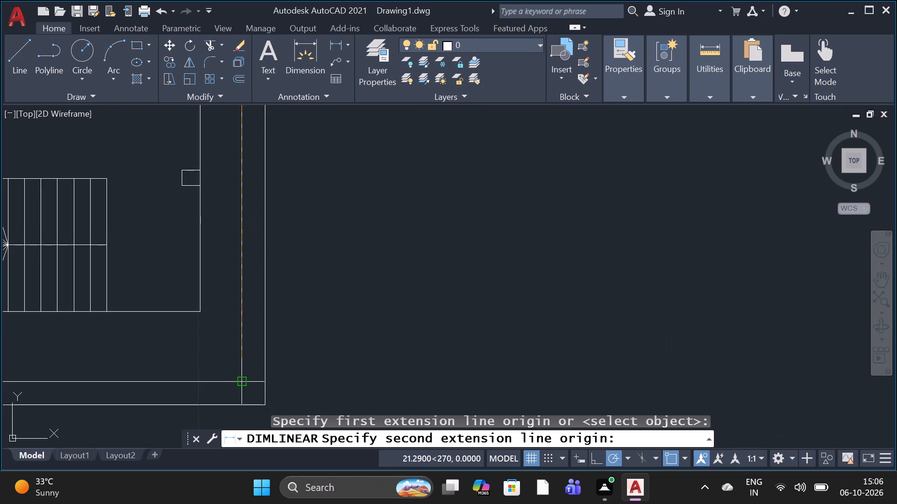
{"action": "left_click", "coordinate": [239, 381]}
{"action": "scroll", "coordinate": [391, 399], "scroll_direction": "down", "scroll_amount": 3}
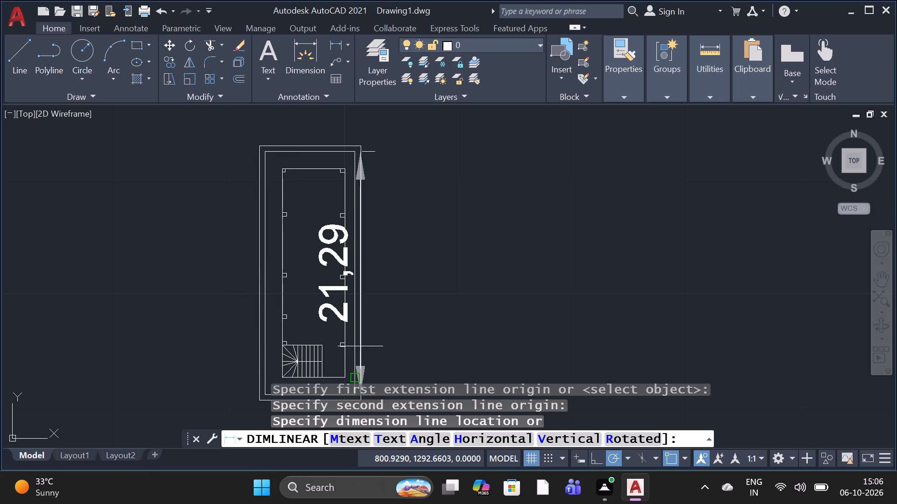
{"action": "key", "text": "Escape"}
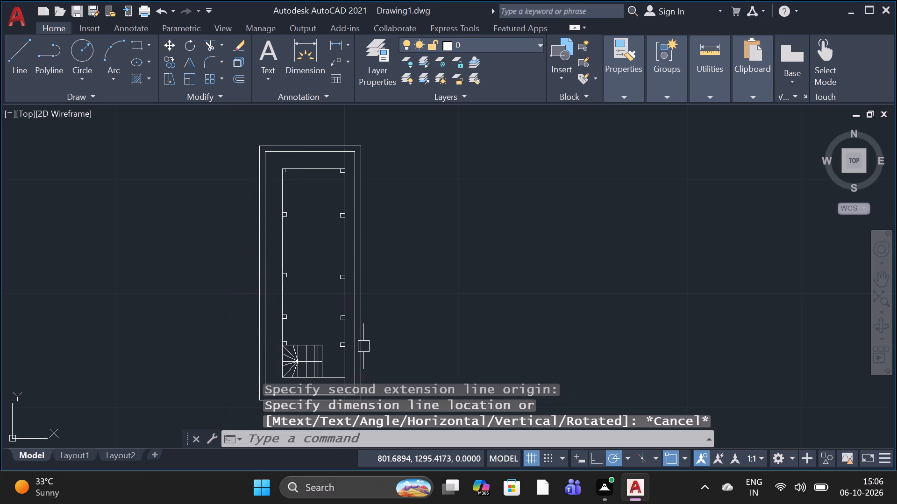
Place a linear dimension of the innermost rectangle's height between its right-hand corners, with the dimension line outside the outermost rectangle's right edge.
{"action": "left_click", "coordinate": [348, 40]}
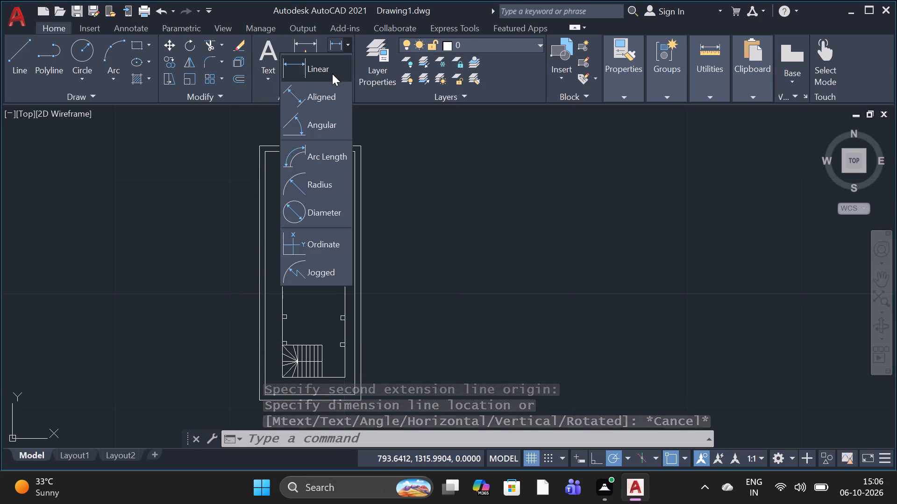
{"action": "left_click", "coordinate": [332, 74]}
{"action": "scroll", "coordinate": [349, 175], "scroll_direction": "up", "scroll_amount": 3}
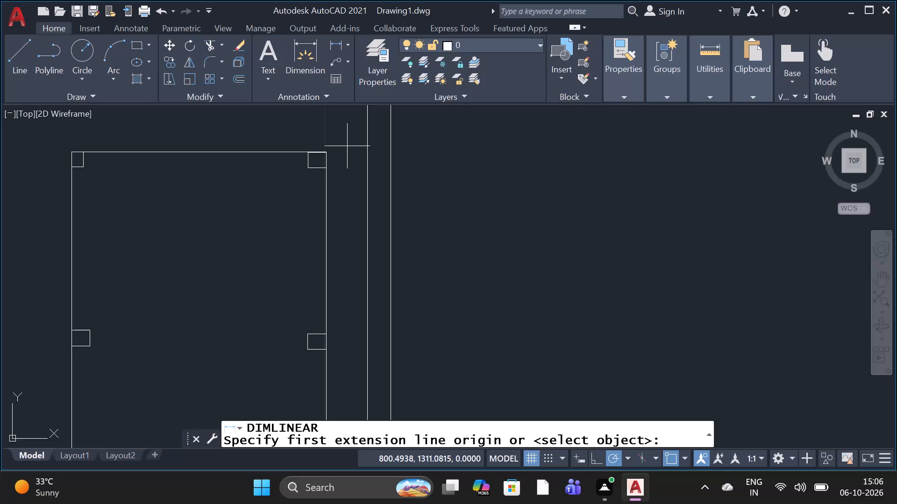
{"action": "scroll", "coordinate": [331, 152], "scroll_direction": "up", "scroll_amount": 2}
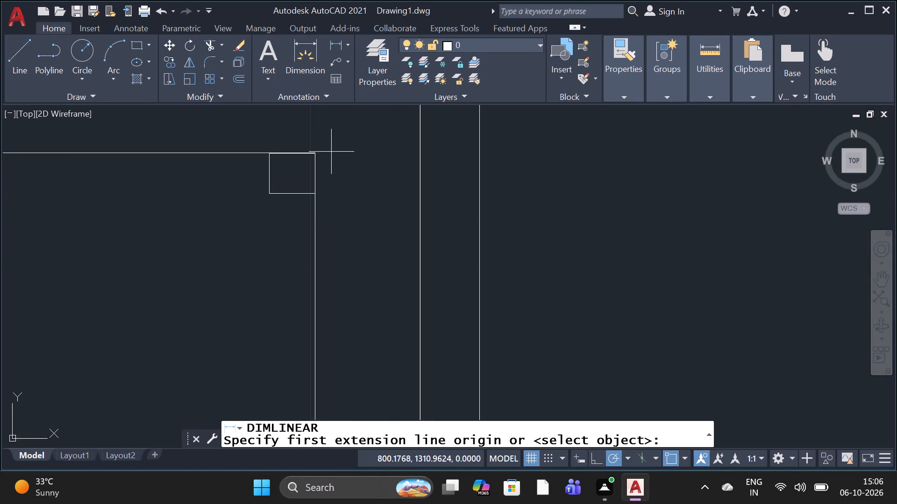
{"action": "left_click", "coordinate": [319, 155]}
{"action": "scroll", "coordinate": [289, 166], "scroll_direction": "down", "scroll_amount": 4}
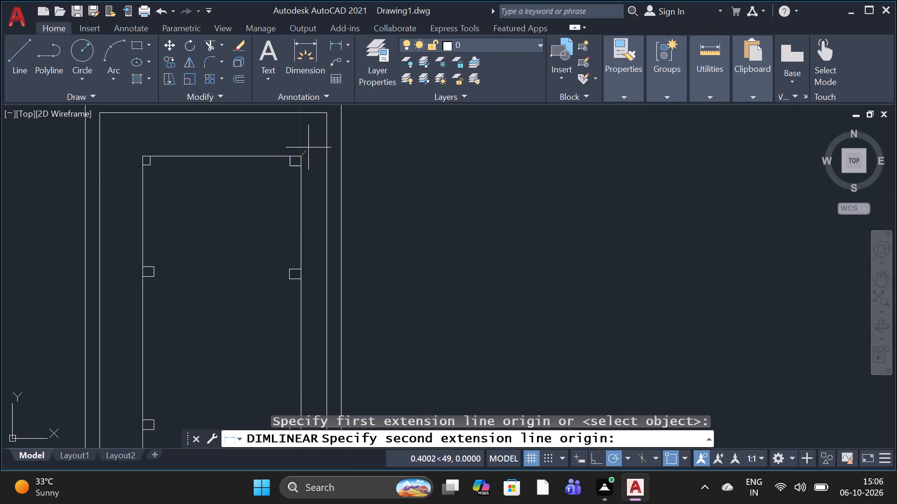
{"action": "scroll", "coordinate": [311, 165], "scroll_direction": "down", "scroll_amount": 3}
{"action": "scroll", "coordinate": [285, 251], "scroll_direction": "down", "scroll_amount": 1}
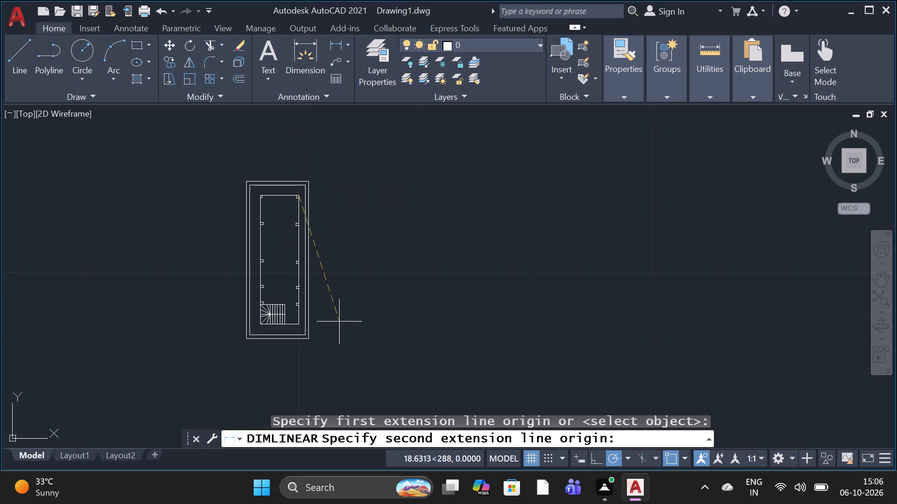
{"action": "scroll", "coordinate": [306, 336], "scroll_direction": "up", "scroll_amount": 3}
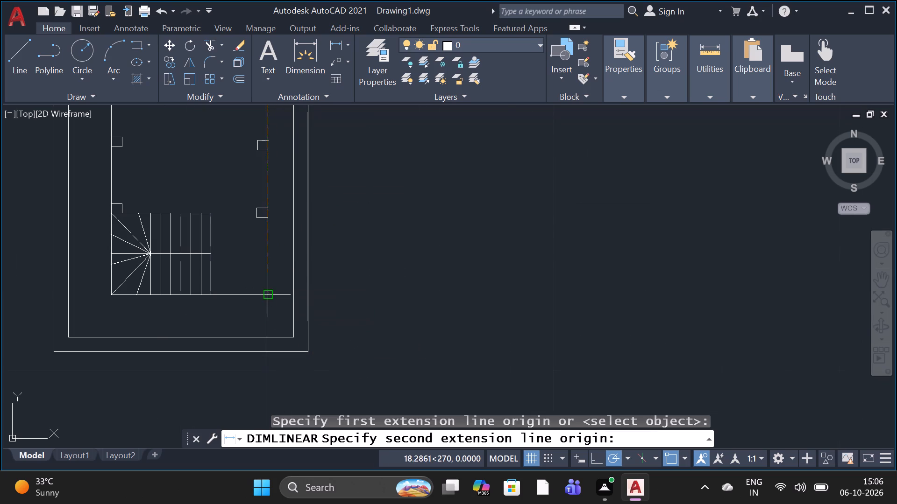
{"action": "scroll", "coordinate": [269, 299], "scroll_direction": "up", "scroll_amount": 3}
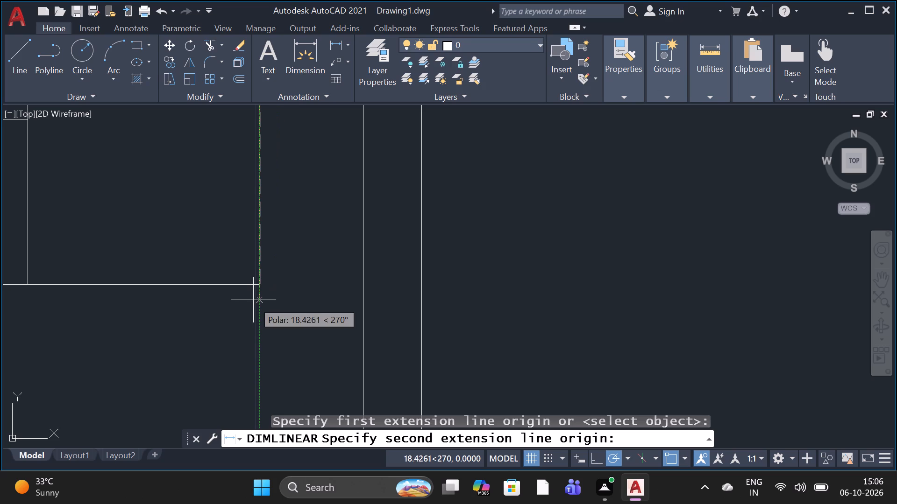
{"action": "scroll", "coordinate": [257, 294], "scroll_direction": "up", "scroll_amount": 2}
{"action": "left_click", "coordinate": [257, 278]}
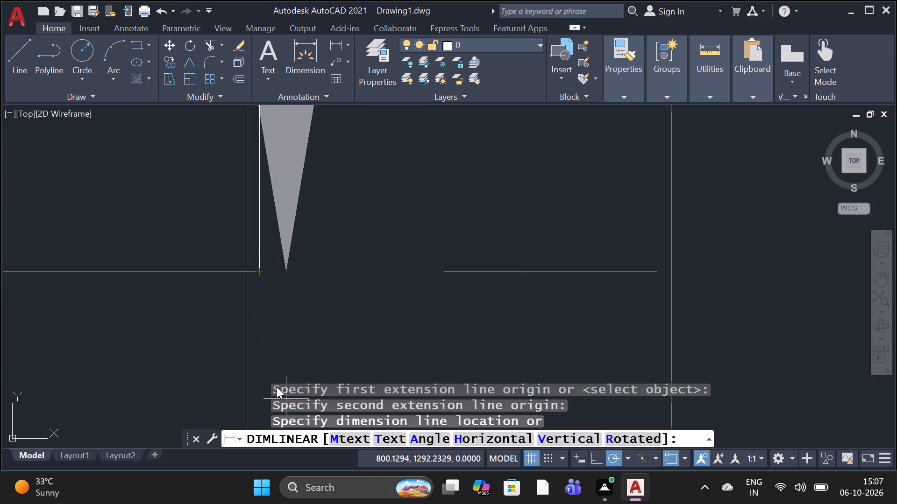
{"action": "scroll", "coordinate": [272, 387], "scroll_direction": "down", "scroll_amount": 2}
{"action": "scroll", "coordinate": [297, 322], "scroll_direction": "down", "scroll_amount": 5}
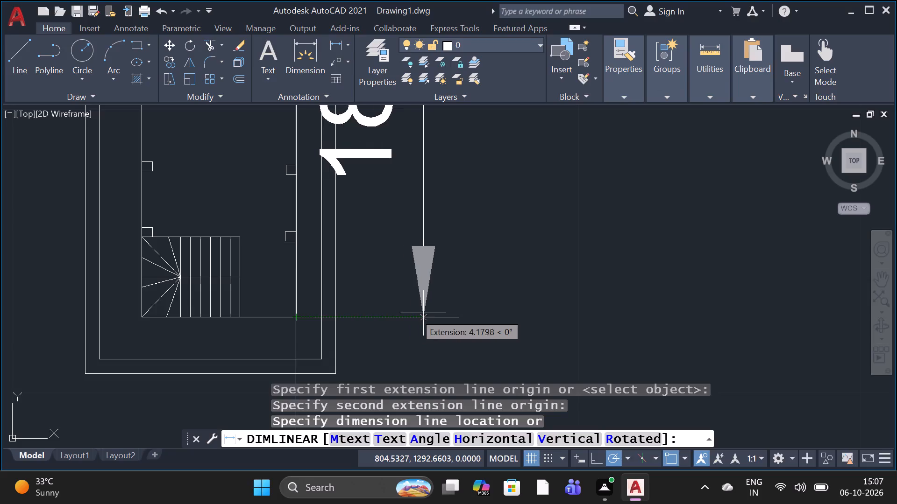
{"action": "scroll", "coordinate": [423, 313], "scroll_direction": "down", "scroll_amount": 3}
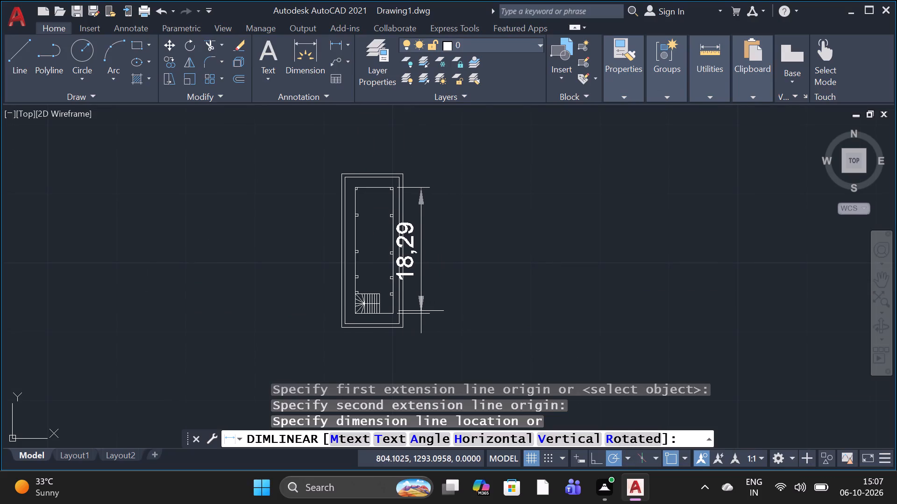
{"action": "scroll", "coordinate": [421, 311], "scroll_direction": "up", "scroll_amount": 2}
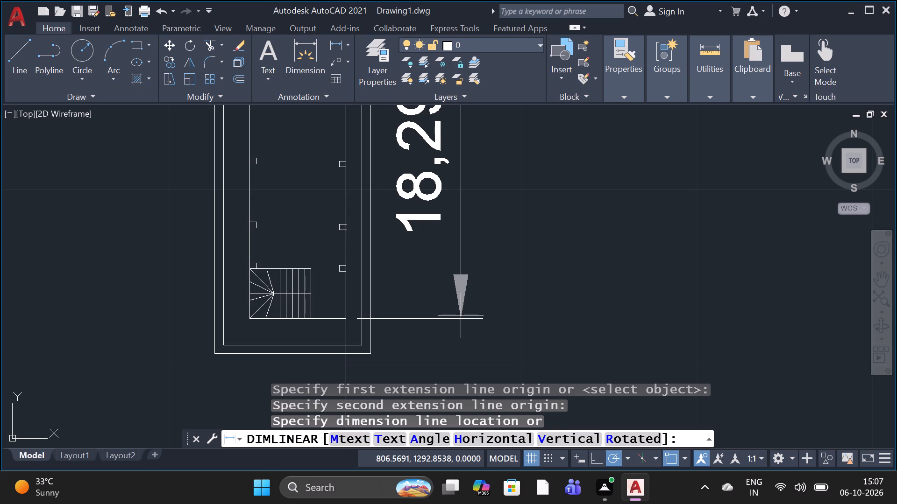
{"action": "left_click", "coordinate": [444, 333]}
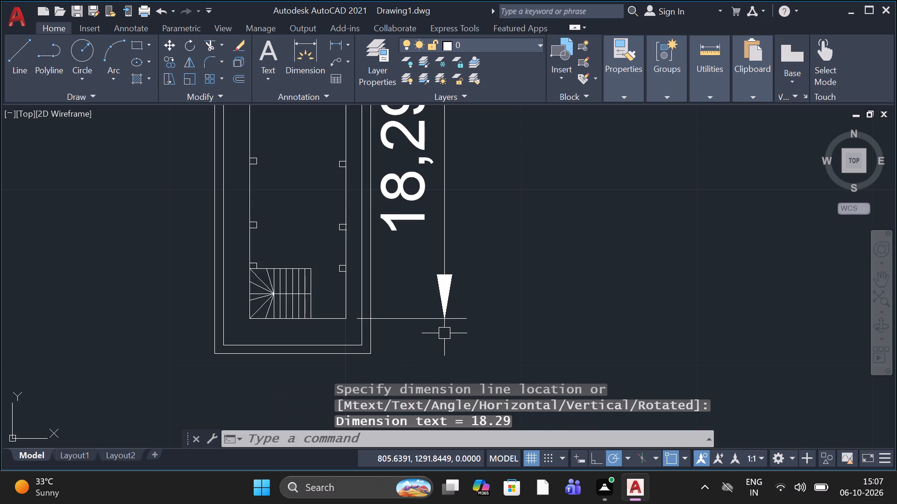
Open the text of the innermost rectangle's height dimension for editing.
{"action": "scroll", "coordinate": [444, 335], "scroll_direction": "down", "scroll_amount": 2}
{"action": "scroll", "coordinate": [432, 275], "scroll_direction": "up", "scroll_amount": 3}
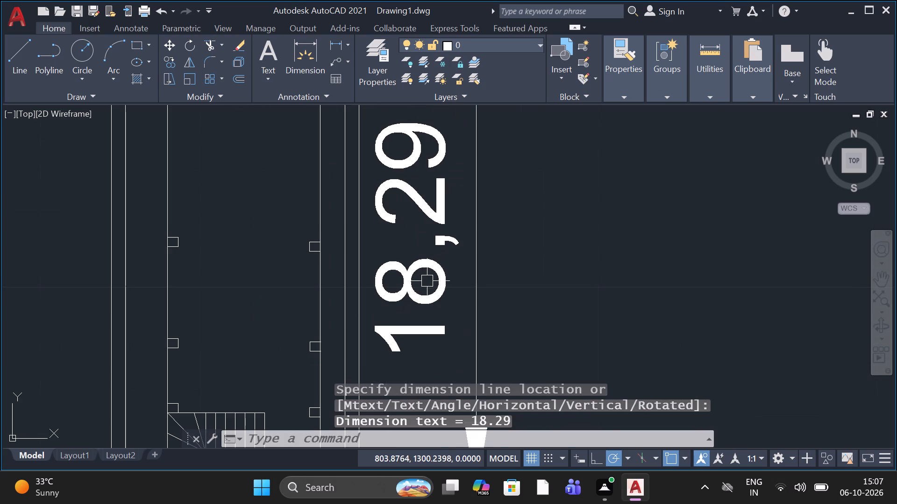
{"action": "left_click", "coordinate": [426, 282]}
{"action": "key", "text": "Escape"}
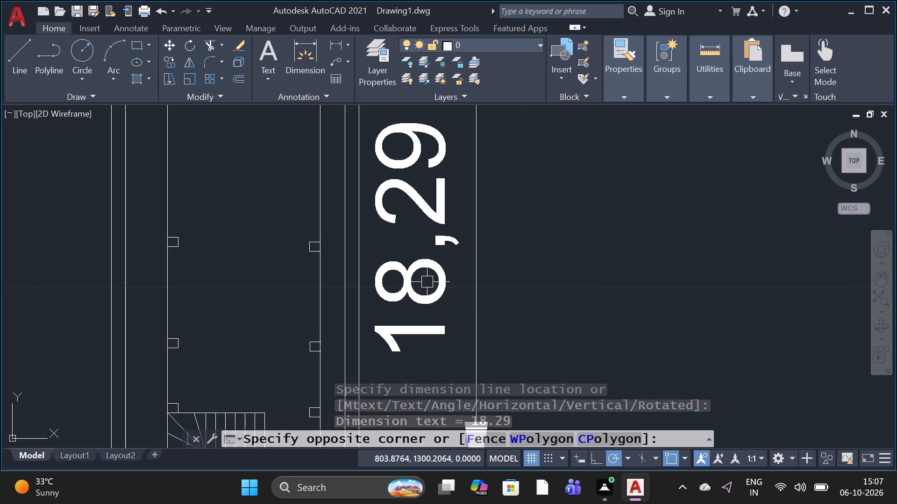
{"action": "left_click", "coordinate": [427, 282]}
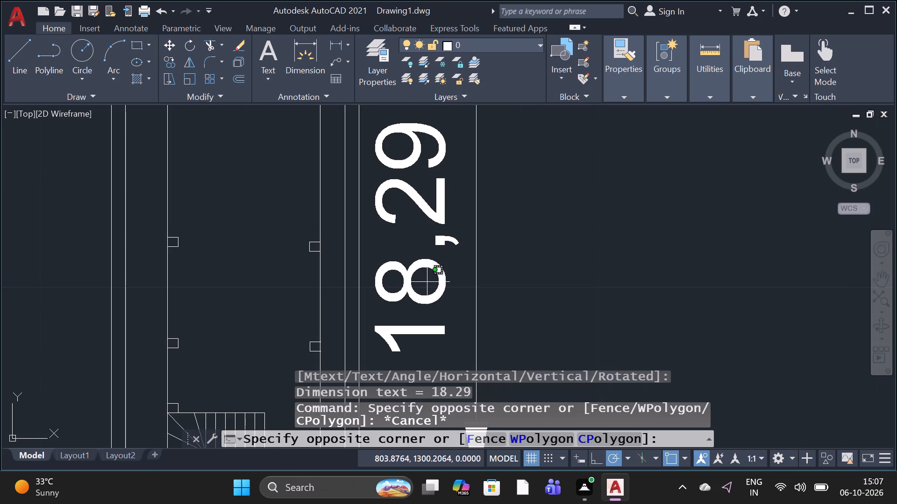
{"action": "double_click", "coordinate": [427, 282]}
{"action": "left_click", "coordinate": [427, 282]}
{"action": "left_click_drag", "start_coordinate": [421, 280], "coordinate": [416, 274]}
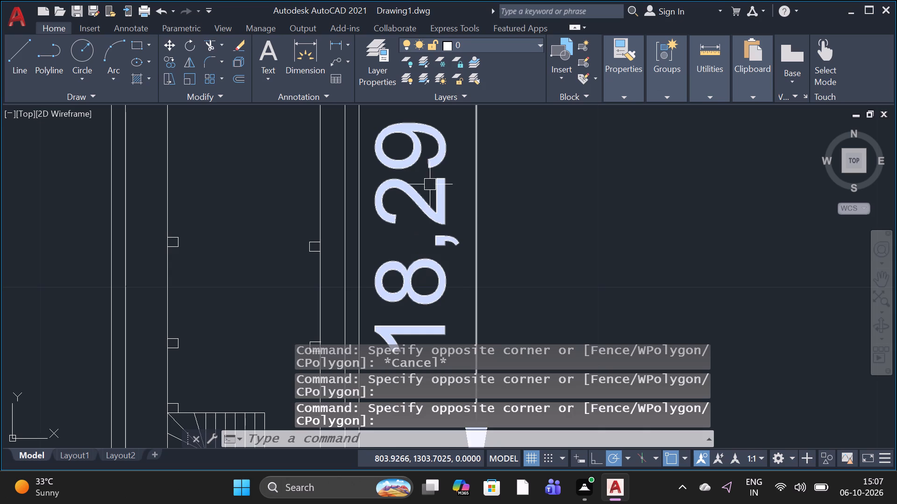
{"action": "double_click", "coordinate": [431, 184]}
{"action": "double_click", "coordinate": [423, 204]}
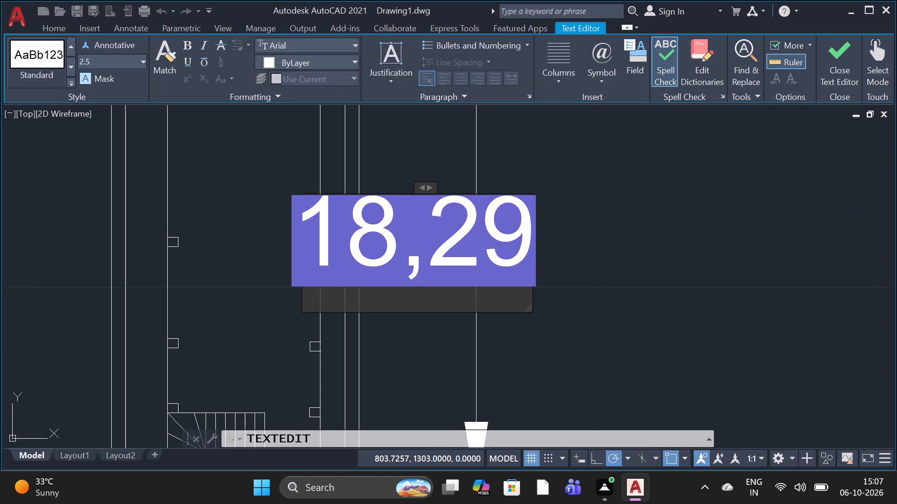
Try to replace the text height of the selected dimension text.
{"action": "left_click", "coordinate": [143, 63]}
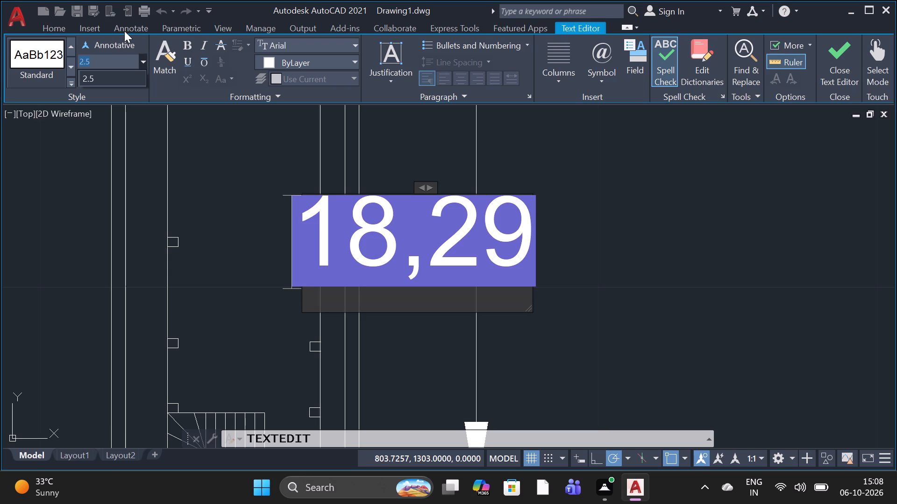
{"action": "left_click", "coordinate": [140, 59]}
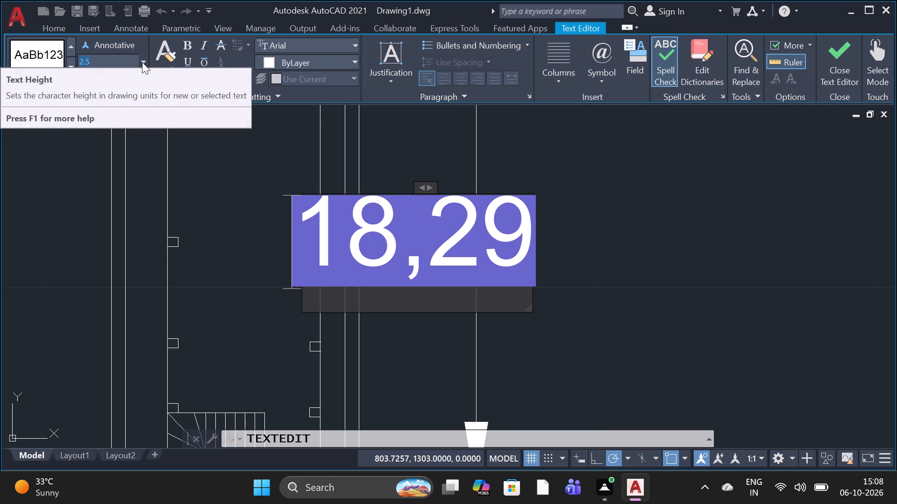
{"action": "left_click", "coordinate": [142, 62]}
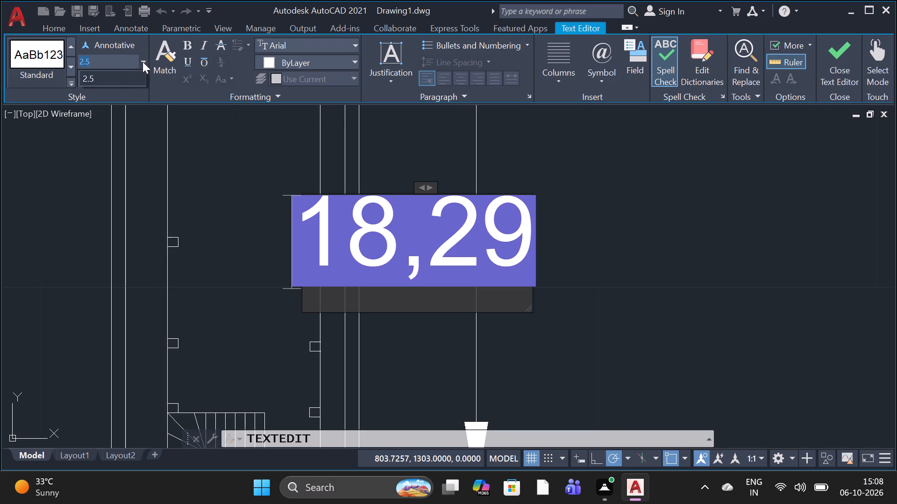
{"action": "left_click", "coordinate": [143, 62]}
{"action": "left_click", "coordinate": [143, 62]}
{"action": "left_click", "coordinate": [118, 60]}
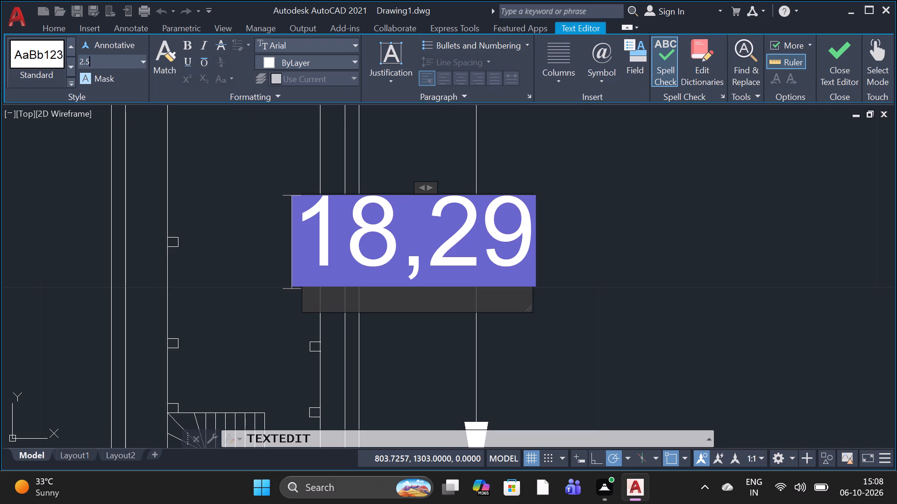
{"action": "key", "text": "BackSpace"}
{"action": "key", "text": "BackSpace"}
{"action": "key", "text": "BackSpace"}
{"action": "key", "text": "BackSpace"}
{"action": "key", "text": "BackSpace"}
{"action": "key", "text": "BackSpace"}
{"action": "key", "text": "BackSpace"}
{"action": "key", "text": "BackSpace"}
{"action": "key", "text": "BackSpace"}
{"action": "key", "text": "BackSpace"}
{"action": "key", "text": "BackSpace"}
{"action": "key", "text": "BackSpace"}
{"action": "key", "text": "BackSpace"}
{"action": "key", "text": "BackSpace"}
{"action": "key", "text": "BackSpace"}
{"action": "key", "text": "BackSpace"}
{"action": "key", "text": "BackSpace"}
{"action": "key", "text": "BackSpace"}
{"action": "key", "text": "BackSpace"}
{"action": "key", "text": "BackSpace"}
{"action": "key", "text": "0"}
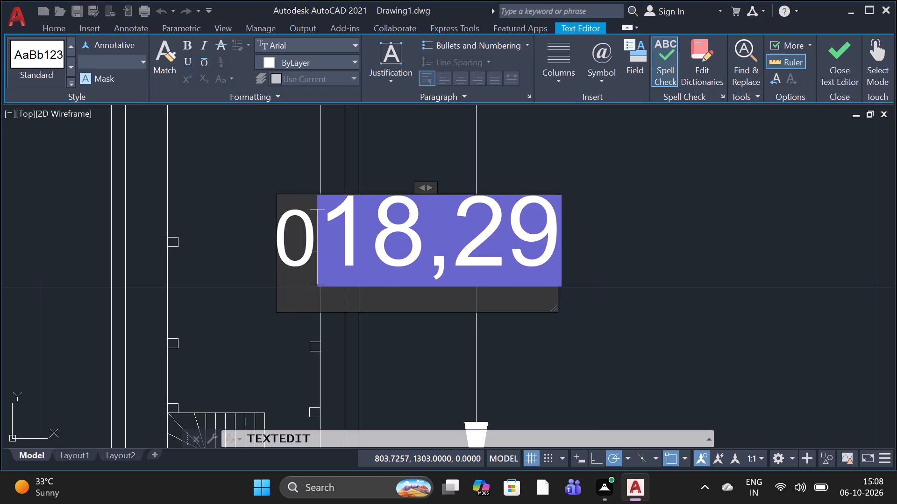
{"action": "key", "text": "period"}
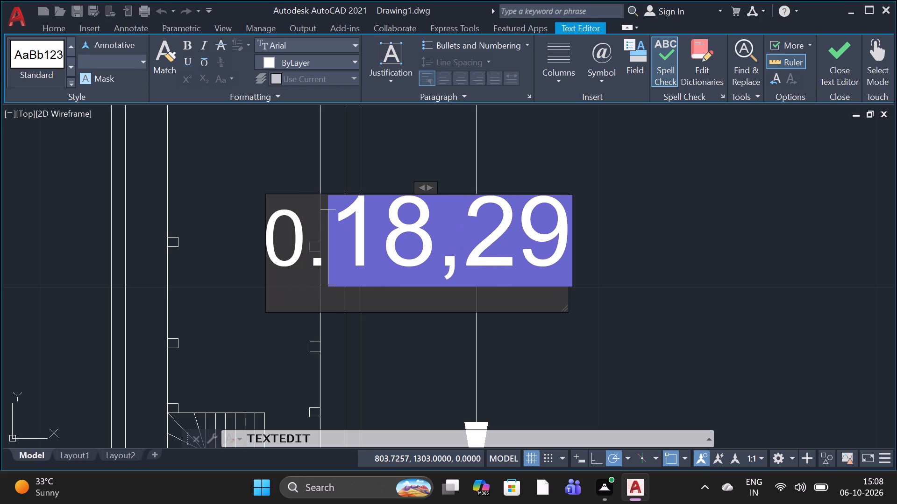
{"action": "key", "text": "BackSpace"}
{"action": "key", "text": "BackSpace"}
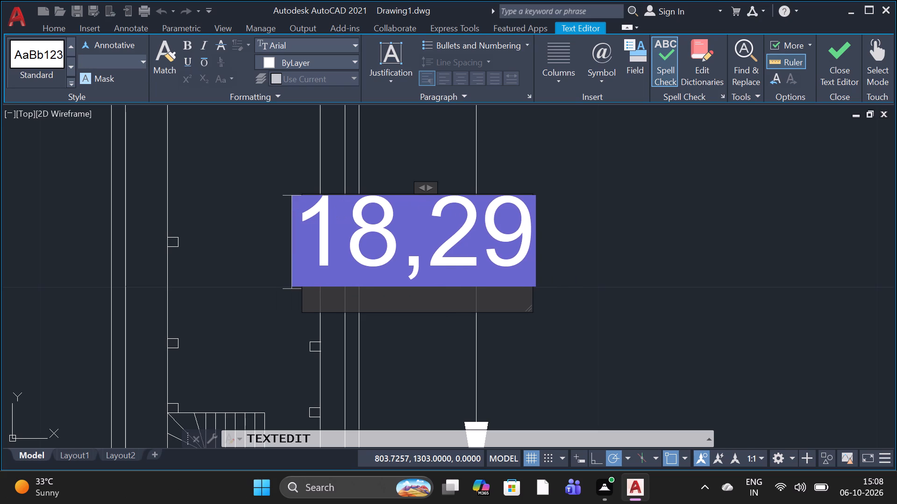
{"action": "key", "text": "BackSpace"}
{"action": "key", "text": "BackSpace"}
Delete the whole text content of the height dimension in the text editor.
{"action": "left_click", "coordinate": [527, 259]}
{"action": "left_click", "coordinate": [527, 259]}
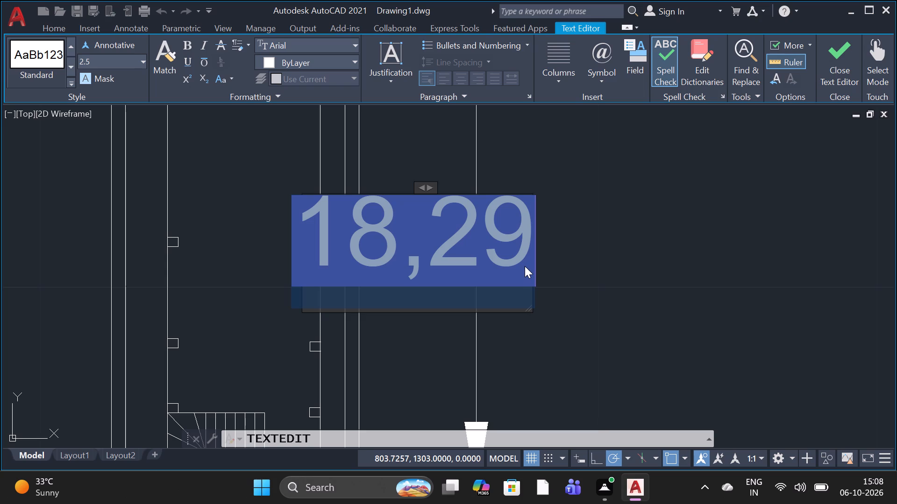
{"action": "key", "text": "BackSpace"}
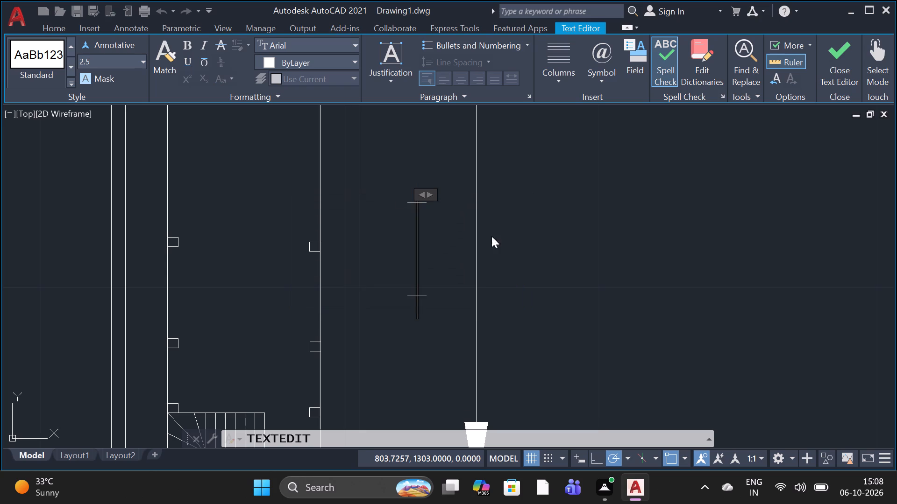
Set the text height for the emptied dimension text to 0.5.
{"action": "left_click", "coordinate": [114, 55]}
{"action": "key", "text": "BackSpace"}
{"action": "key", "text": "BackSpace"}
{"action": "key", "text": "BackSpace"}
{"action": "key", "text": "BackSpace"}
{"action": "key", "text": "BackSpace"}
{"action": "key", "text": "BackSpace"}
{"action": "key", "text": "BackSpace"}
{"action": "key", "text": "BackSpace"}
{"action": "key", "text": "BackSpace"}
{"action": "key", "text": "BackSpace"}
{"action": "key", "text": "BackSpace"}
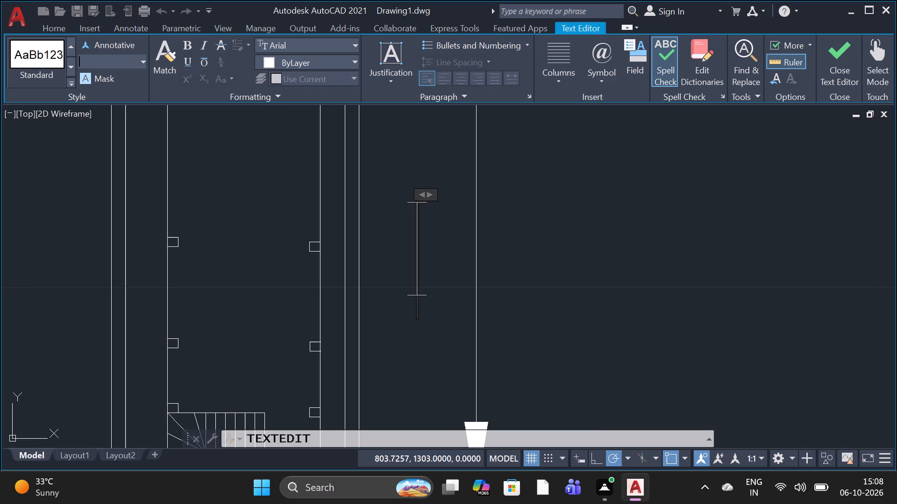
{"action": "key", "text": "0"}
{"action": "key", "text": "period"}
{"action": "key", "text": "5"}
{"action": "key", "text": "0"}
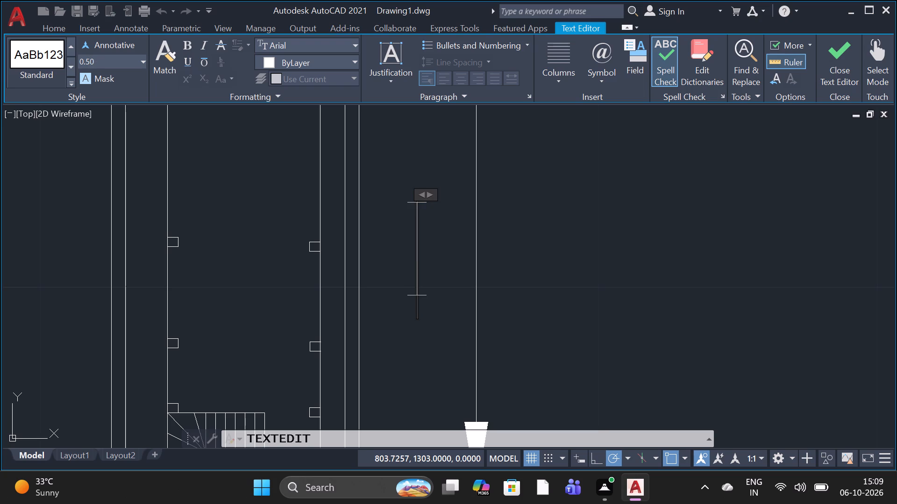
{"action": "key", "text": "Return"}
Enter 18.29 as the innermost rectangle's height dimension text and finish the text edit.
{"action": "key", "text": "1"}
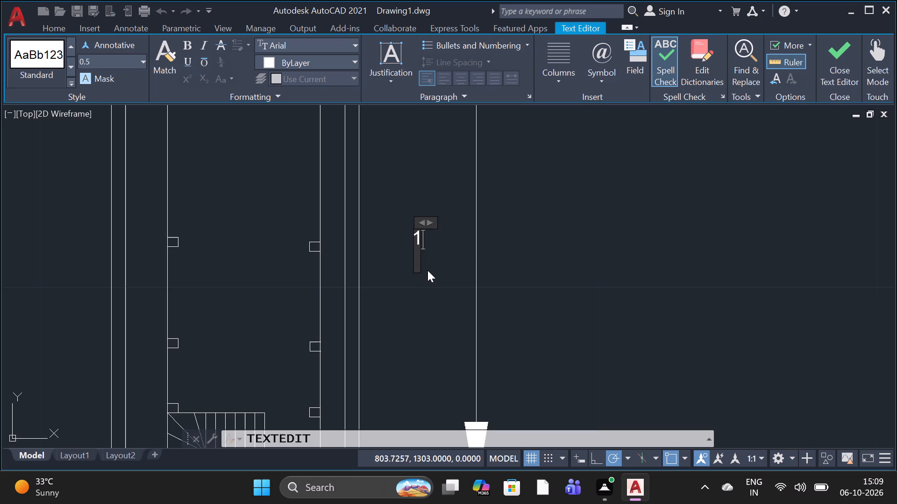
{"action": "key", "text": "8"}
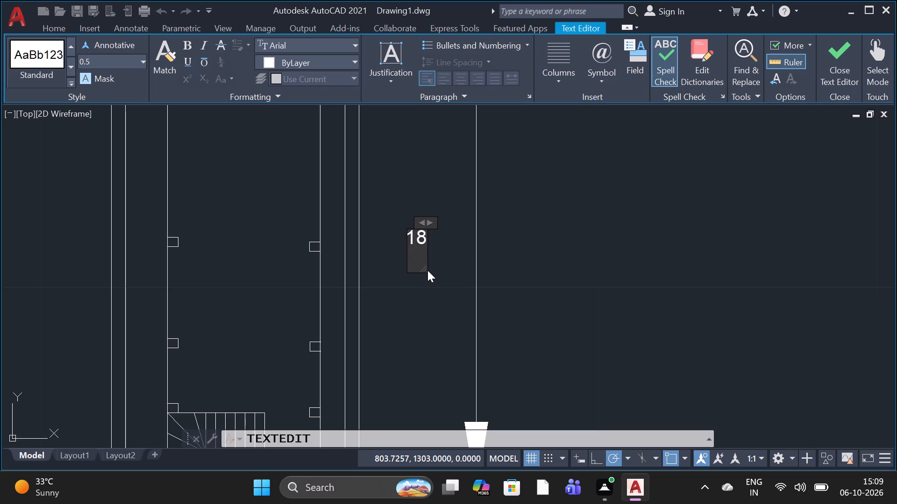
{"action": "key", "text": "period"}
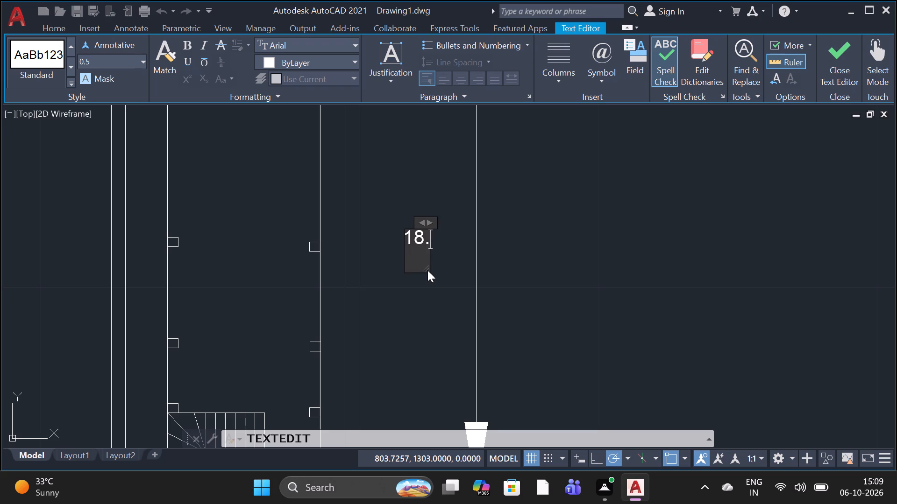
{"action": "key", "text": "2"}
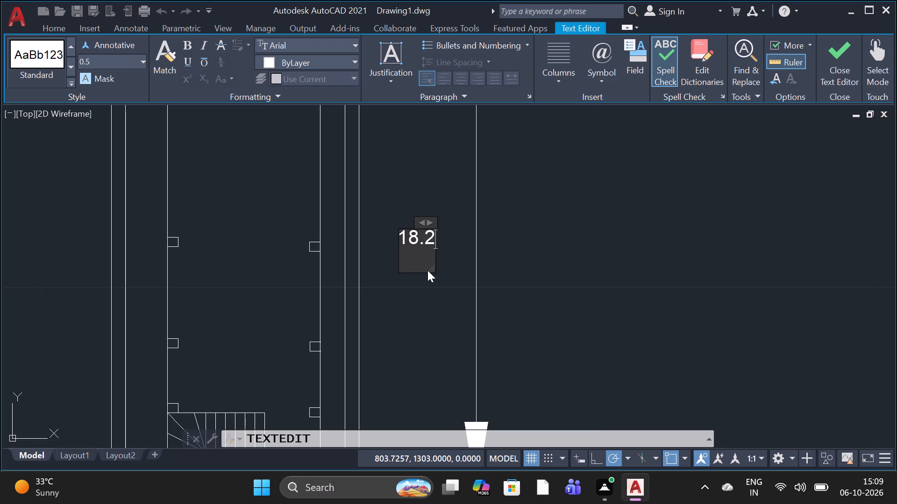
{"action": "key", "text": "9"}
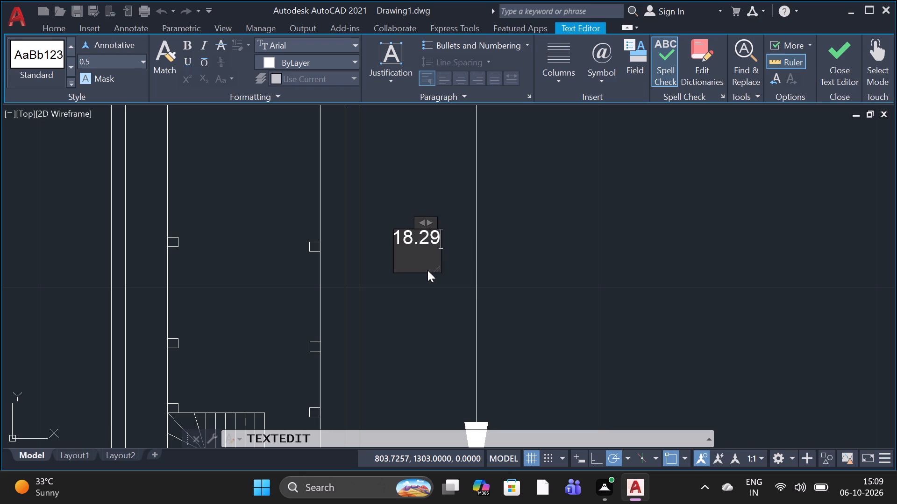
{"action": "left_click", "coordinate": [441, 338]}
Add a linear dimension for the innermost rectangle's width along its upper edge, with the dimension line just above the outer rectangle.
{"action": "scroll", "coordinate": [531, 295], "scroll_direction": "down", "scroll_amount": 2}
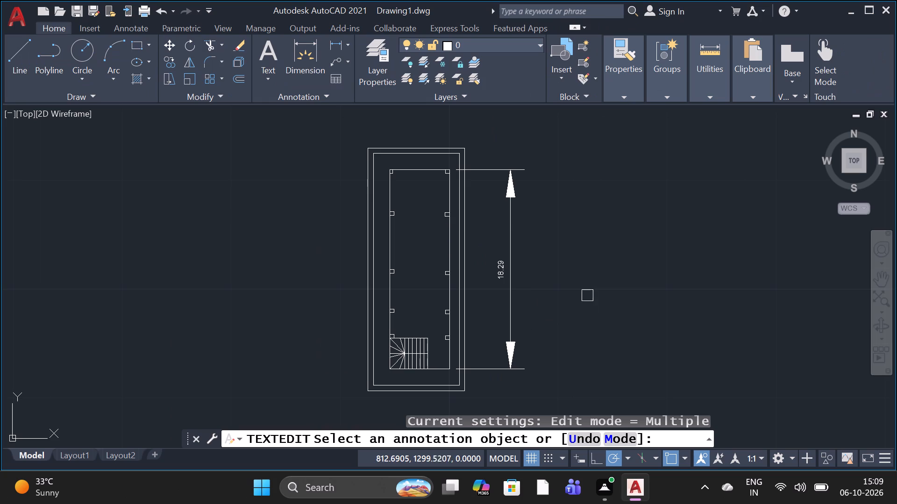
{"action": "scroll", "coordinate": [577, 290], "scroll_direction": "up", "scroll_amount": 2}
{"action": "scroll", "coordinate": [570, 294], "scroll_direction": "down", "scroll_amount": 2}
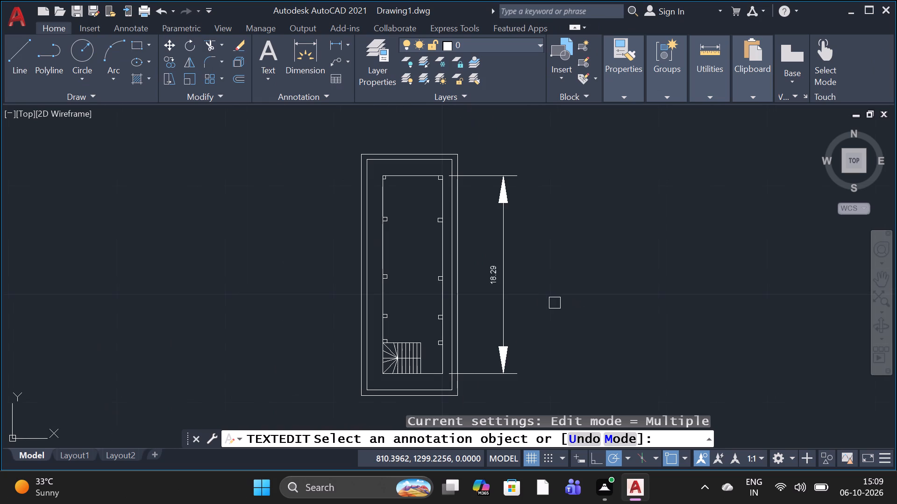
{"action": "scroll", "coordinate": [534, 292], "scroll_direction": "down", "scroll_amount": 2}
{"action": "scroll", "coordinate": [455, 284], "scroll_direction": "up", "scroll_amount": 2}
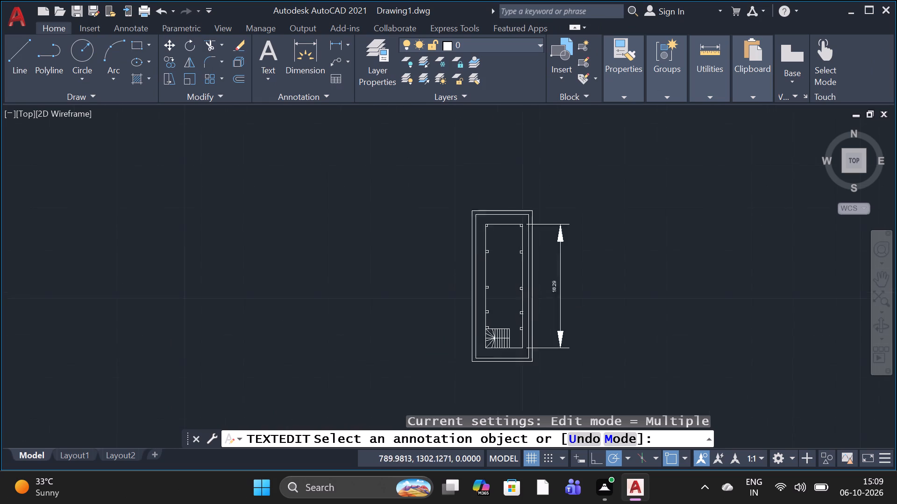
{"action": "scroll", "coordinate": [445, 284], "scroll_direction": "up", "scroll_amount": 1}
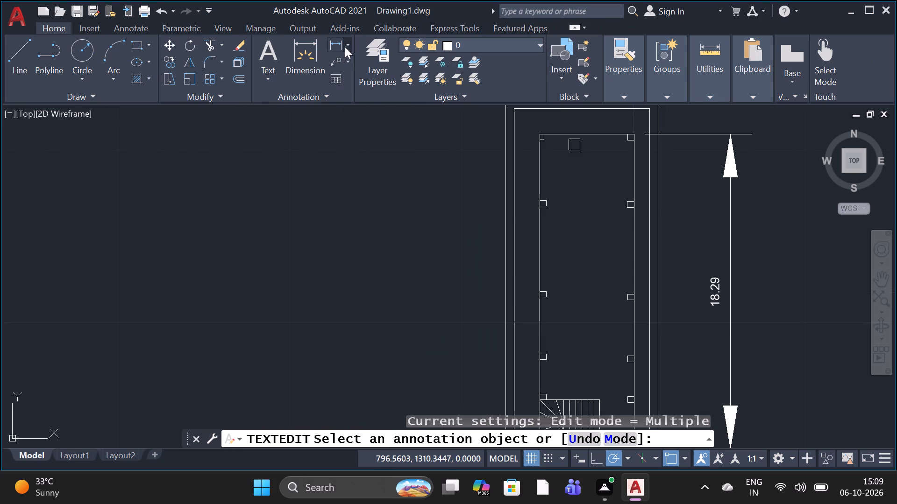
{"action": "left_click", "coordinate": [345, 47]}
{"action": "left_click", "coordinate": [339, 71]}
{"action": "scroll", "coordinate": [358, 170], "scroll_direction": "down", "scroll_amount": 1}
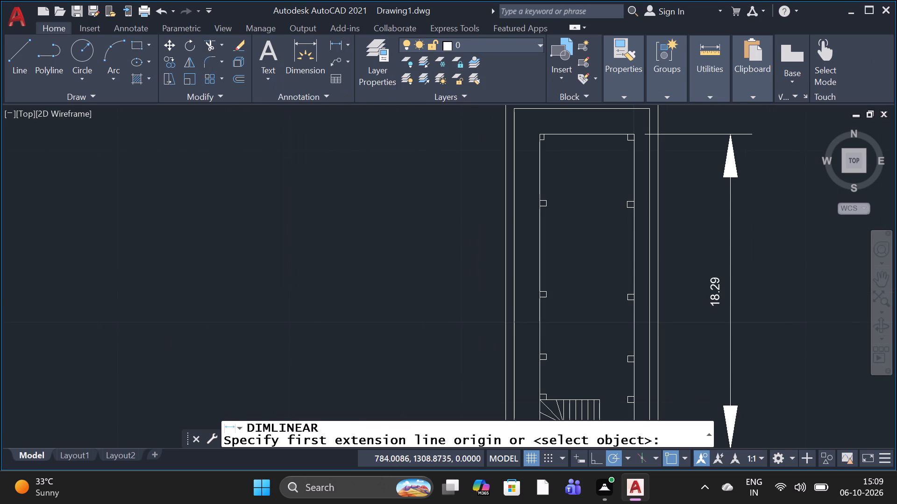
{"action": "scroll", "coordinate": [358, 170], "scroll_direction": "down", "scroll_amount": 2}
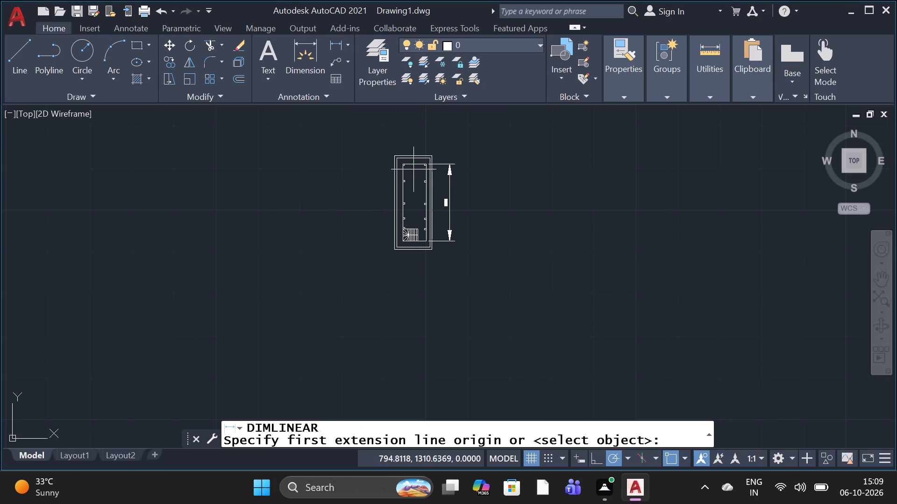
{"action": "scroll", "coordinate": [435, 149], "scroll_direction": "up", "scroll_amount": 4}
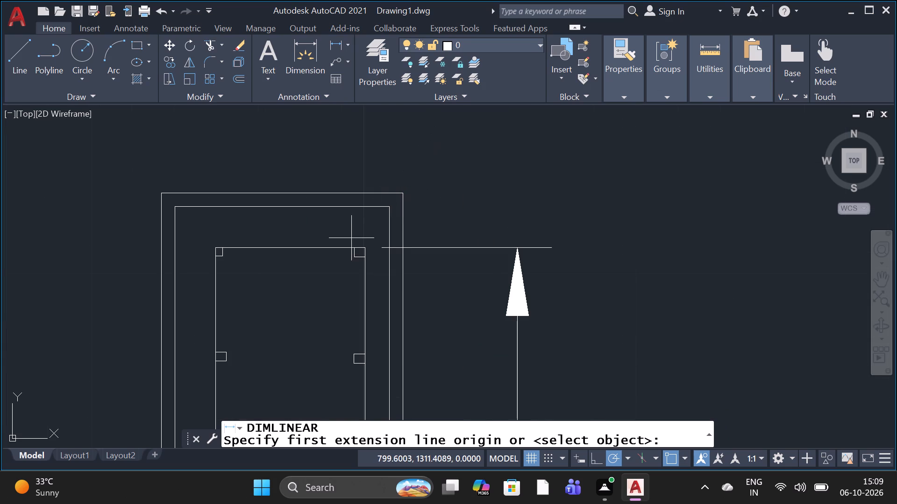
{"action": "left_click", "coordinate": [365, 246]}
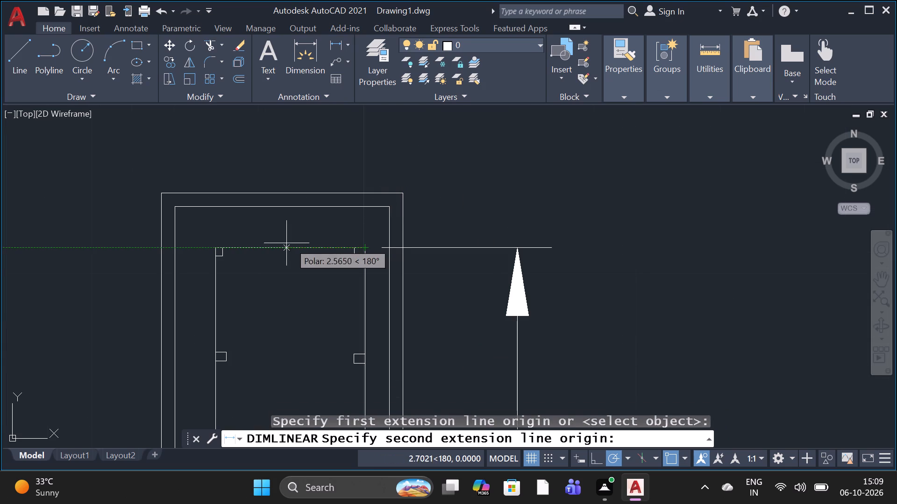
{"action": "scroll", "coordinate": [216, 248], "scroll_direction": "up", "scroll_amount": 6}
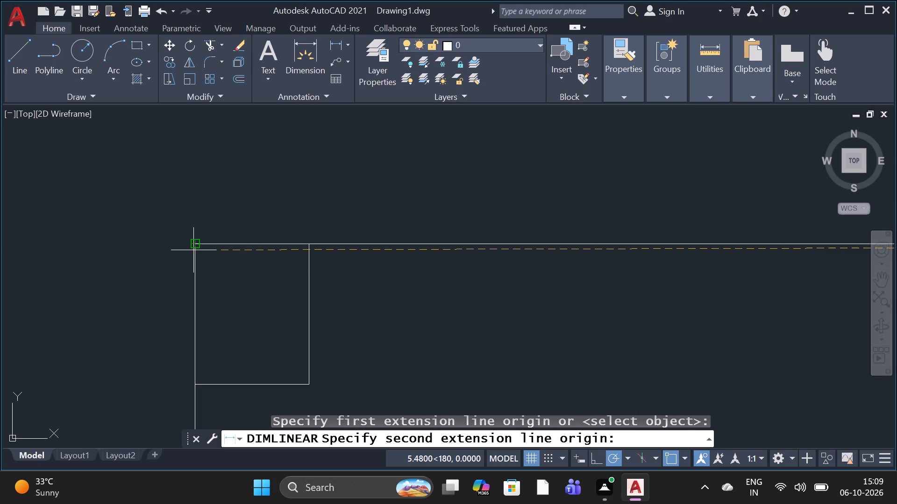
{"action": "scroll", "coordinate": [193, 243], "scroll_direction": "up", "scroll_amount": 2}
{"action": "left_click", "coordinate": [193, 243]}
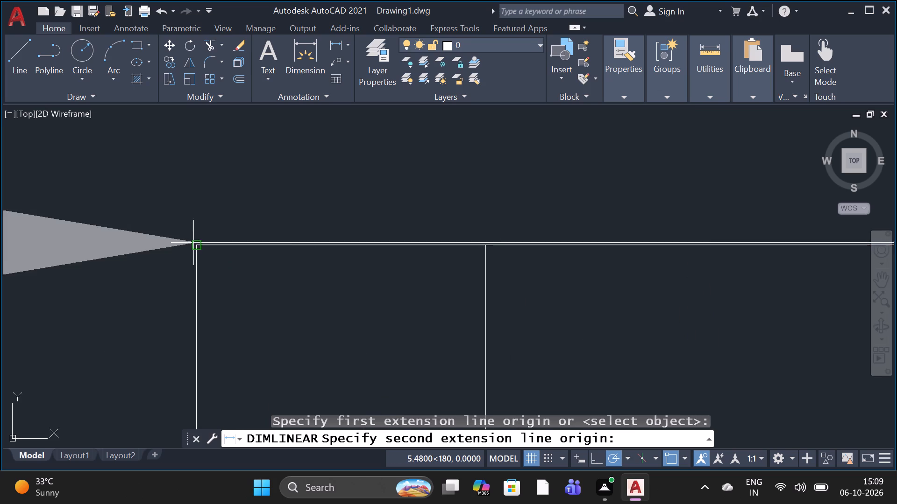
{"action": "scroll", "coordinate": [193, 243], "scroll_direction": "down", "scroll_amount": 7}
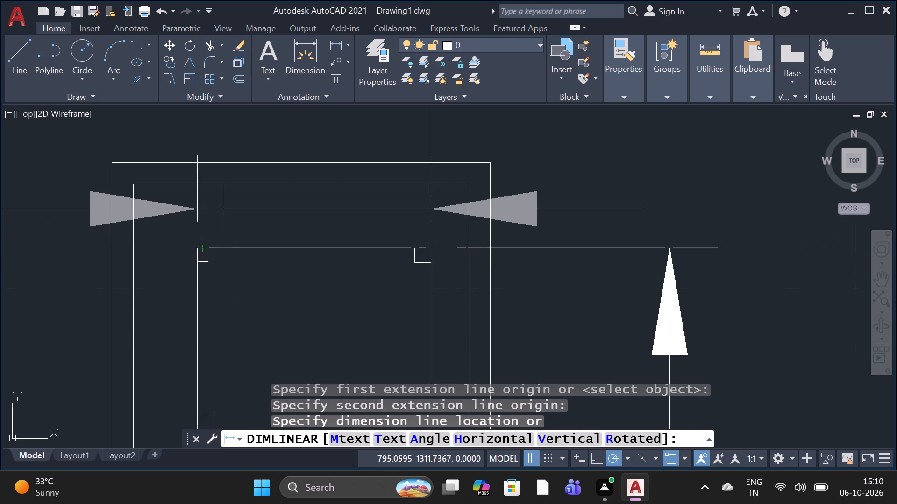
{"action": "scroll", "coordinate": [263, 162], "scroll_direction": "down", "scroll_amount": 4}
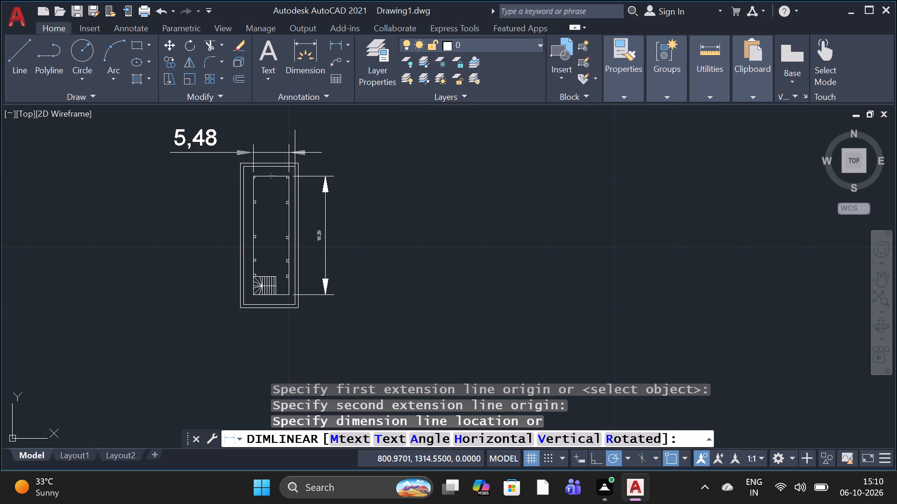
{"action": "left_click", "coordinate": [295, 156]}
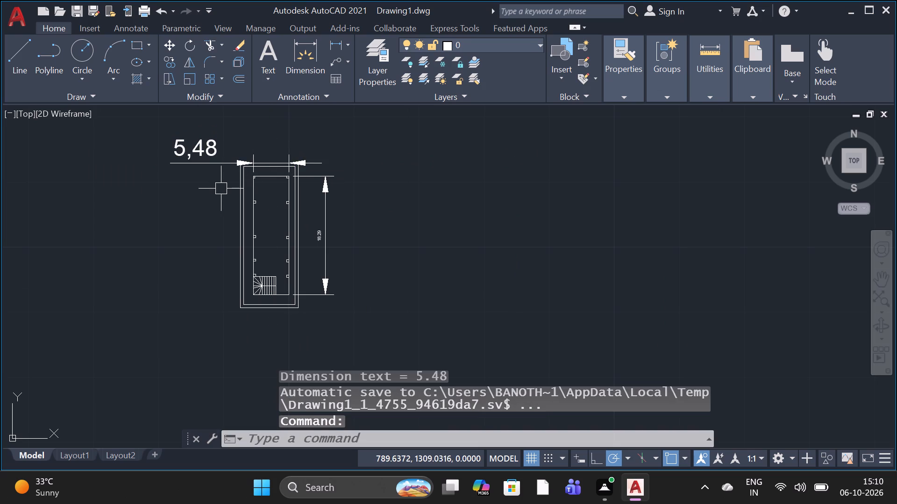
Open the innermost rectangle's width dimension text for editing and delete its whole content.
{"action": "scroll", "coordinate": [221, 190], "scroll_direction": "up", "scroll_amount": 2}
{"action": "scroll", "coordinate": [209, 195], "scroll_direction": "down", "scroll_amount": 3}
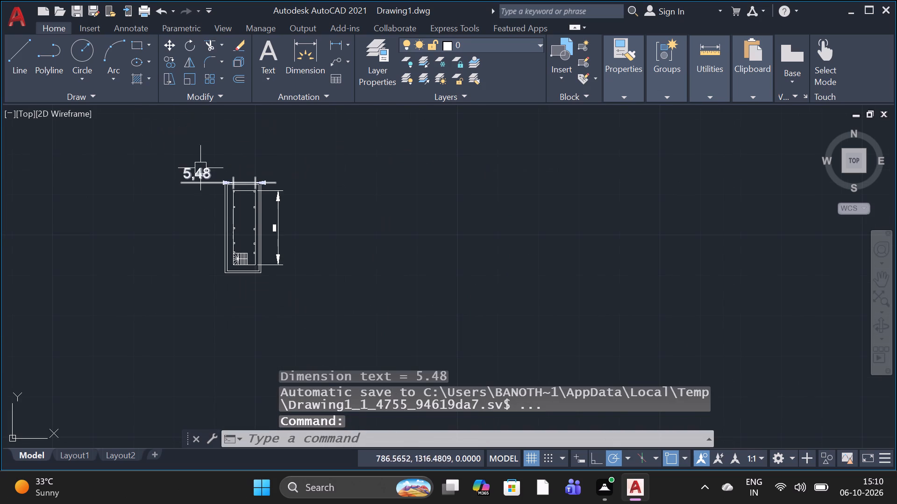
{"action": "scroll", "coordinate": [200, 173], "scroll_direction": "up", "scroll_amount": 4}
{"action": "left_click", "coordinate": [203, 174]}
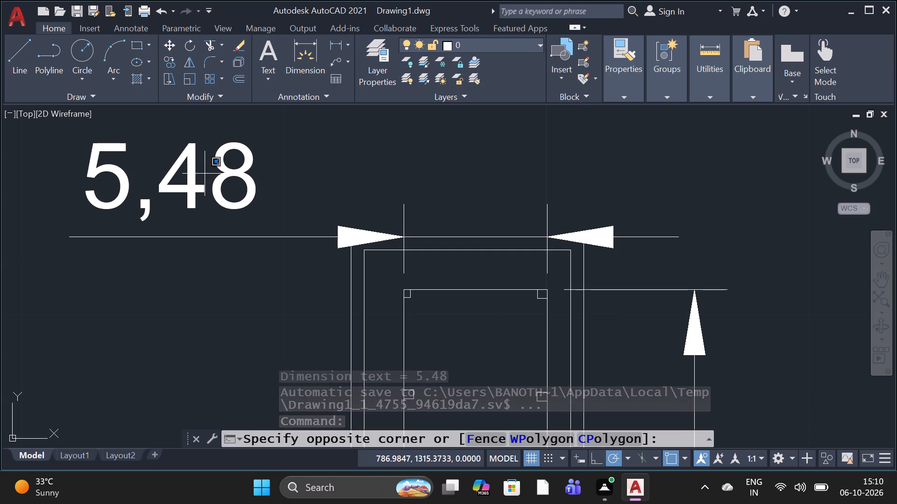
{"action": "left_click", "coordinate": [199, 184]}
{"action": "double_click", "coordinate": [199, 185]}
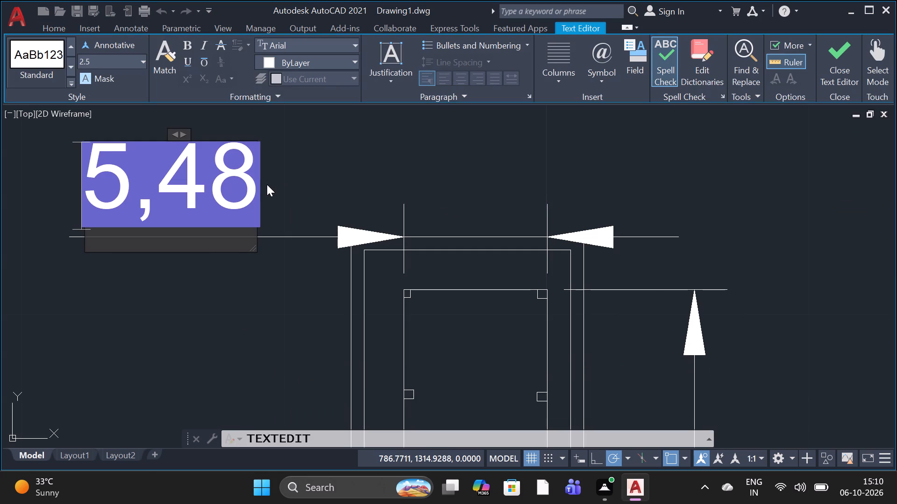
{"action": "key", "text": "BackSpace"}
{"action": "key", "text": "BackSpace"}
{"action": "key", "text": "BackSpace"}
{"action": "key", "text": "BackSpace"}
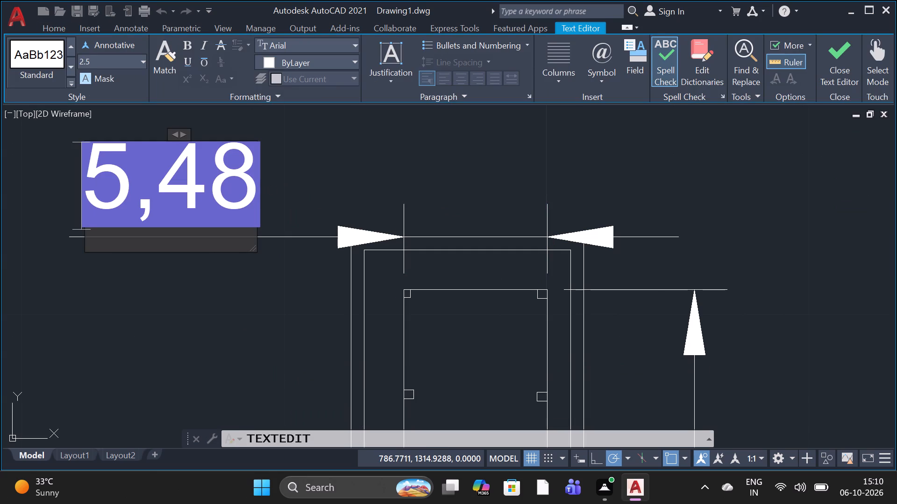
{"action": "left_click", "coordinate": [255, 195]}
{"action": "left_click", "coordinate": [251, 199]}
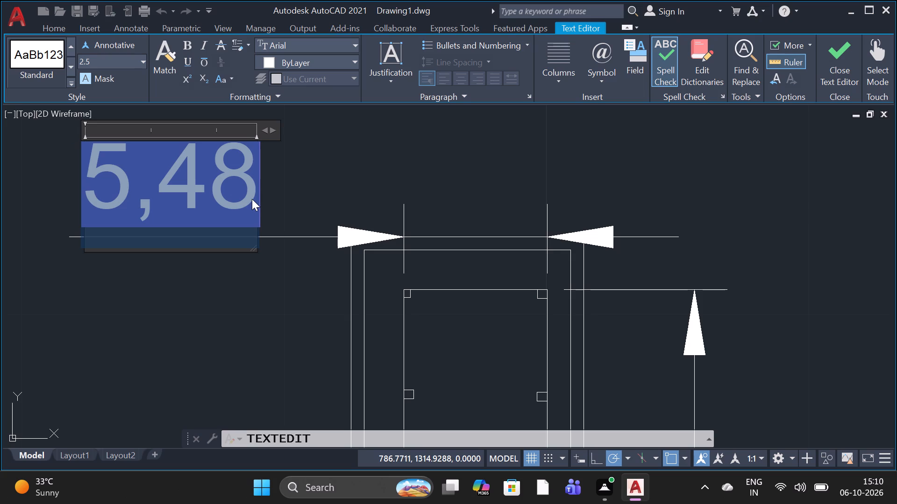
{"action": "key", "text": "BackSpace"}
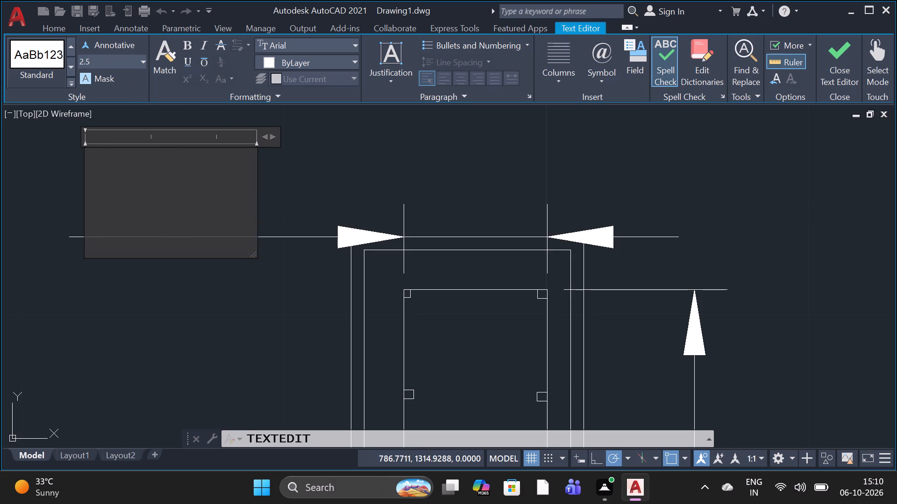
Set the text height to 0.5 and enter 5.48 as the width dimension's text.
{"action": "left_click", "coordinate": [143, 57]}
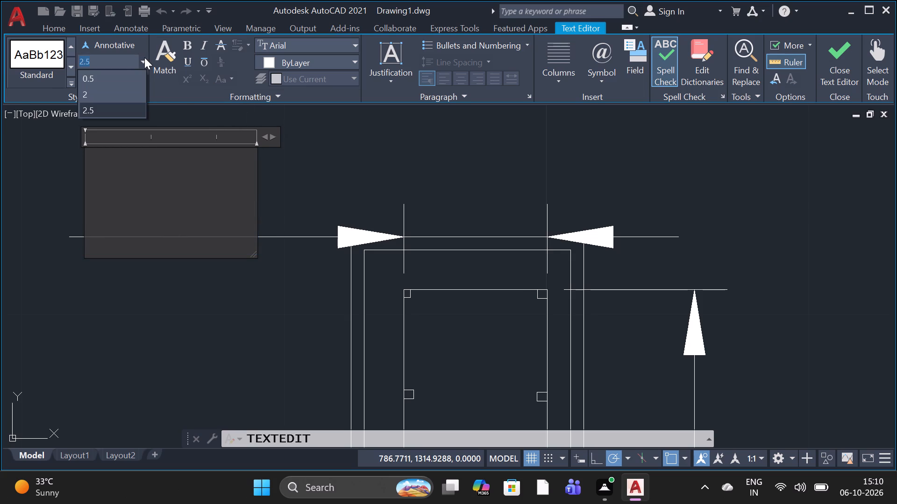
{"action": "left_click", "coordinate": [124, 74]}
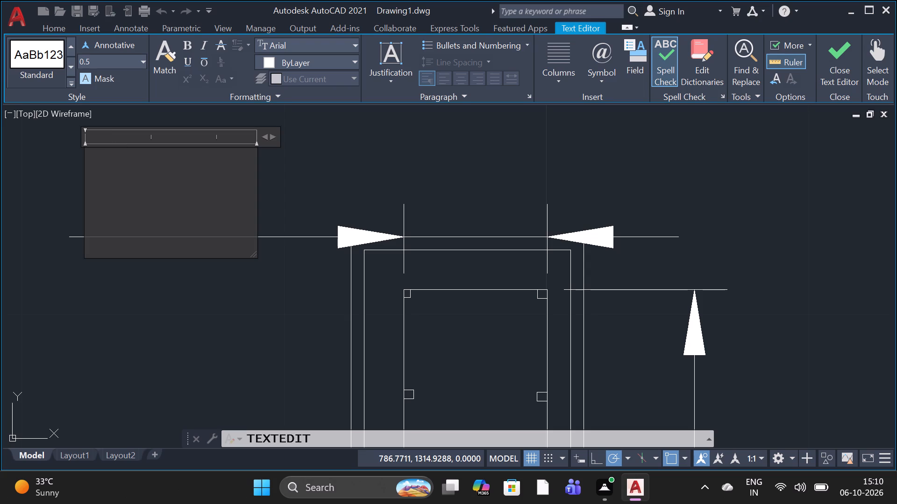
{"action": "key", "text": "5"}
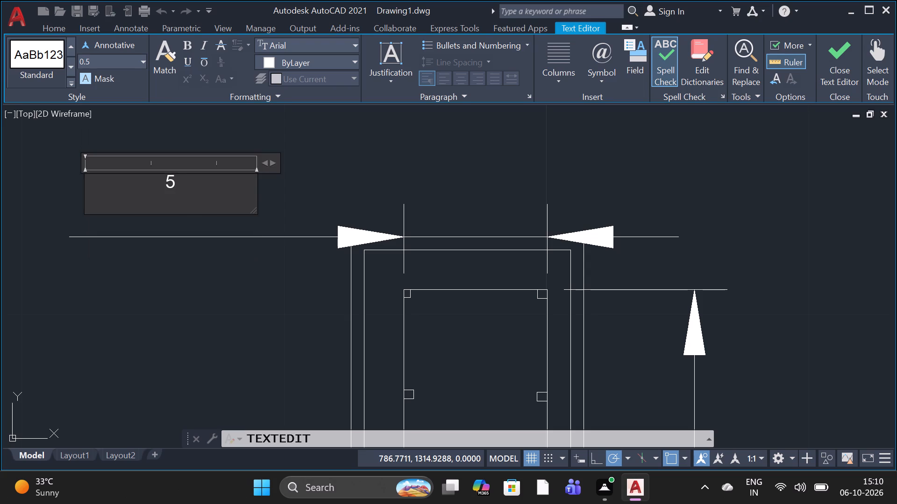
{"action": "key", "text": "period"}
{"action": "key", "text": "4"}
{"action": "key", "text": "8"}
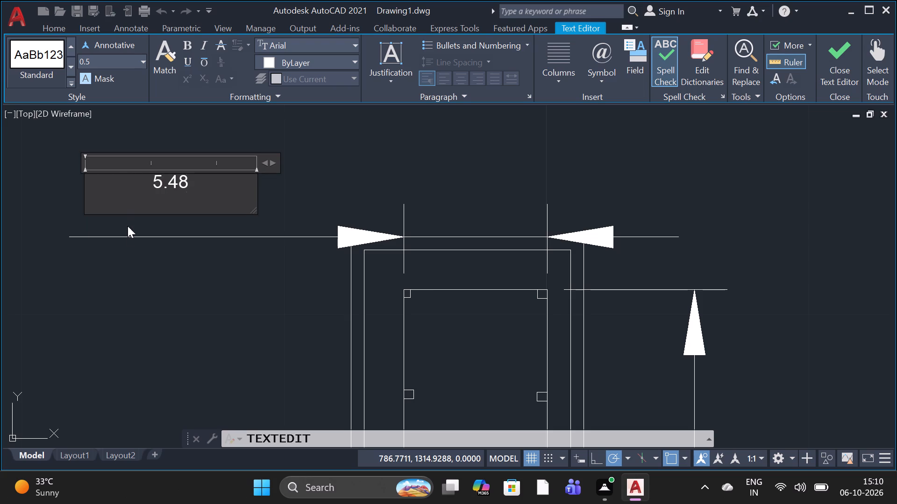
{"action": "left_click", "coordinate": [140, 300]}
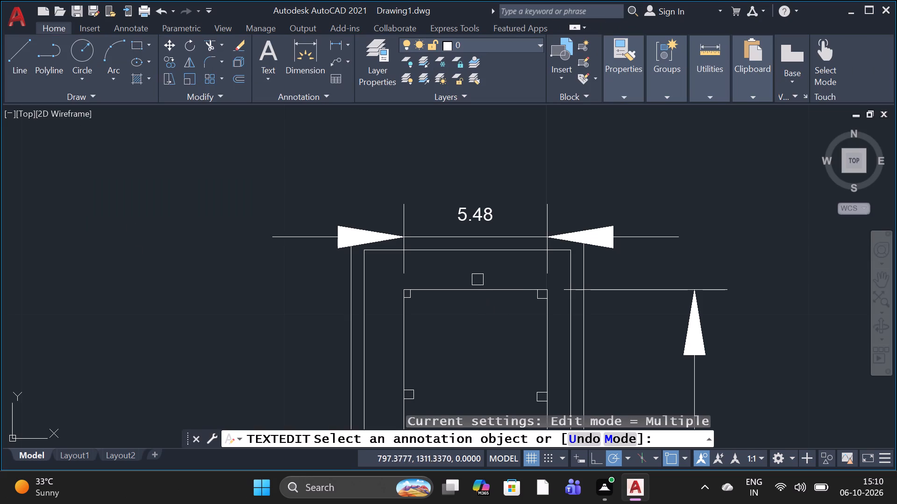
Create a multiline text box just above the 5.48 width dimension text and set its text height to 0.5.
{"action": "scroll", "coordinate": [485, 266], "scroll_direction": "down", "scroll_amount": 2}
{"action": "scroll", "coordinate": [518, 292], "scroll_direction": "up", "scroll_amount": 2}
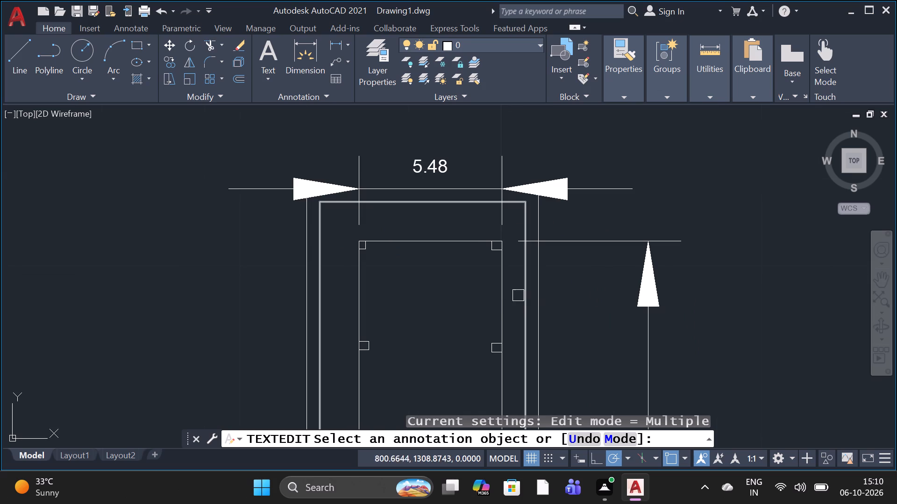
{"action": "scroll", "coordinate": [505, 293], "scroll_direction": "down", "scroll_amount": 2}
{"action": "scroll", "coordinate": [445, 218], "scroll_direction": "up", "scroll_amount": 2}
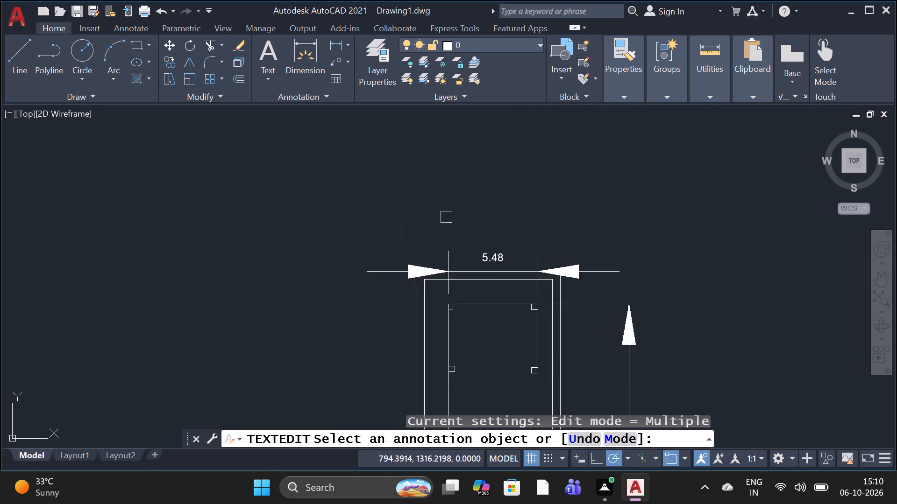
{"action": "type", "text": "t"}
{"action": "key", "text": "space"}
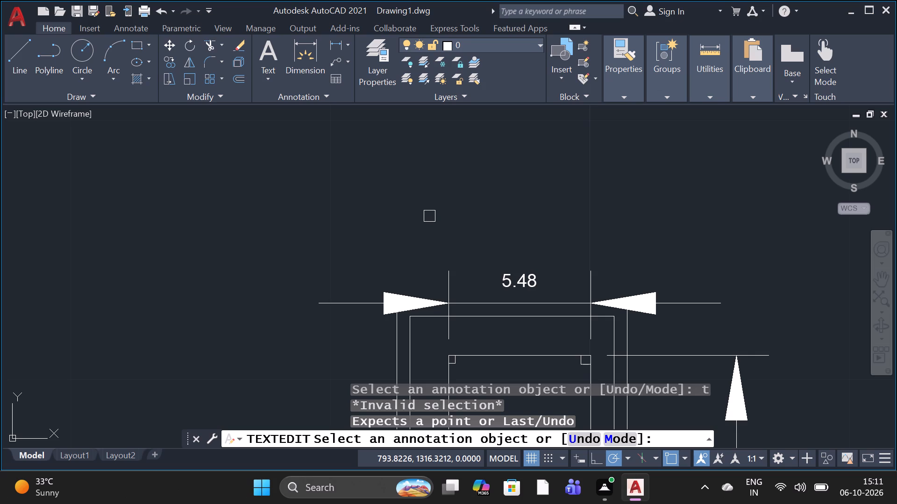
{"action": "key", "text": "Escape"}
{"action": "type", "text": "t"}
{"action": "key", "text": "space"}
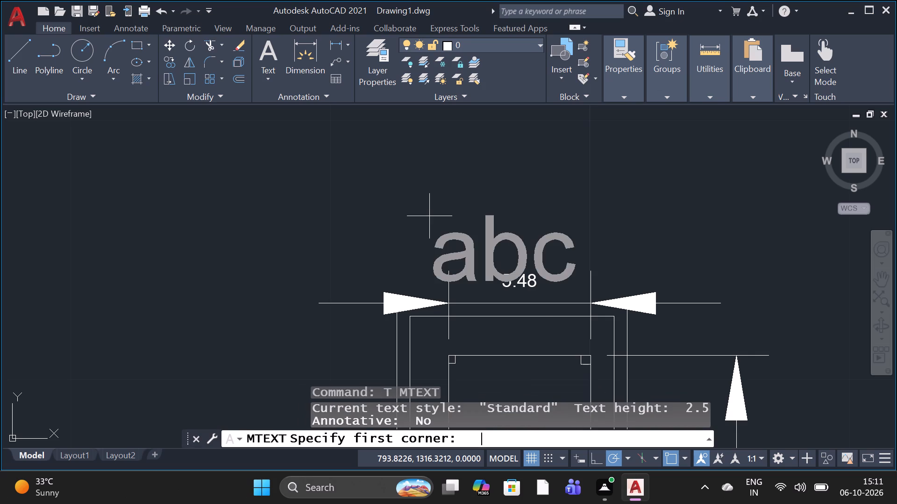
{"action": "scroll", "coordinate": [499, 259], "scroll_direction": "up", "scroll_amount": 3}
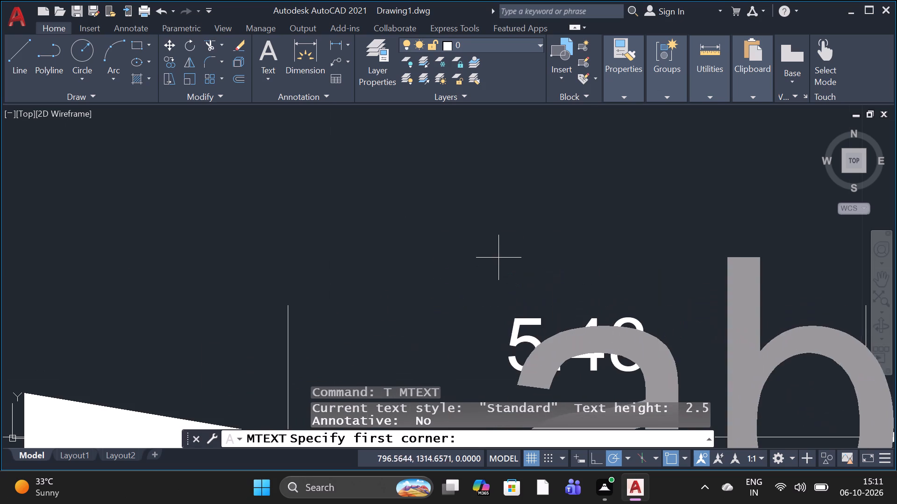
{"action": "left_click", "coordinate": [368, 201]}
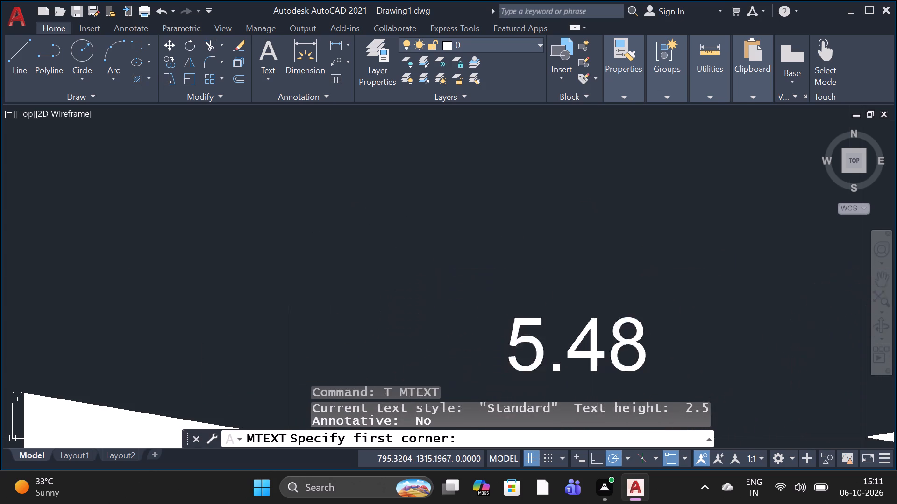
{"action": "scroll", "coordinate": [664, 270], "scroll_direction": "down", "scroll_amount": 1}
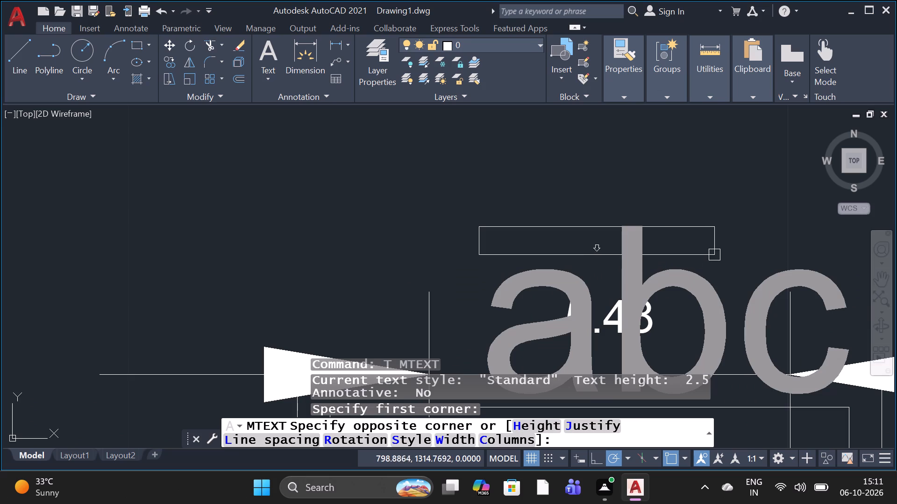
{"action": "left_click", "coordinate": [729, 276]}
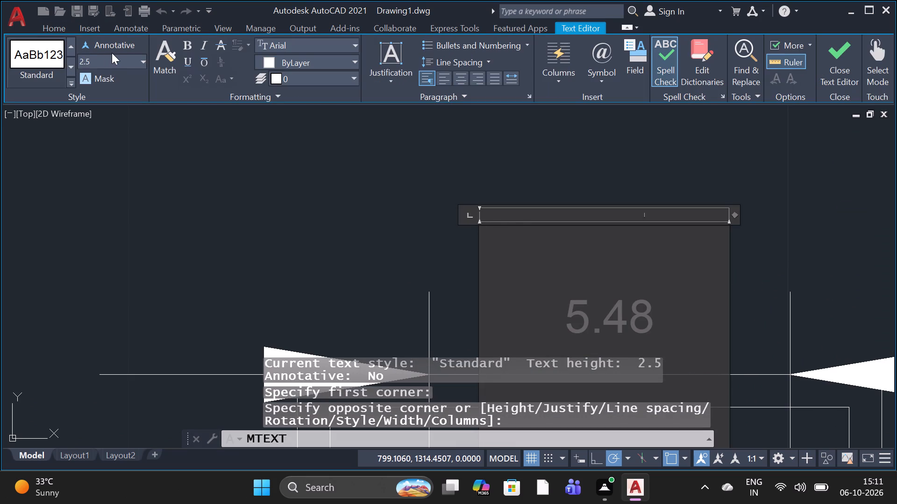
{"action": "left_click", "coordinate": [119, 52]}
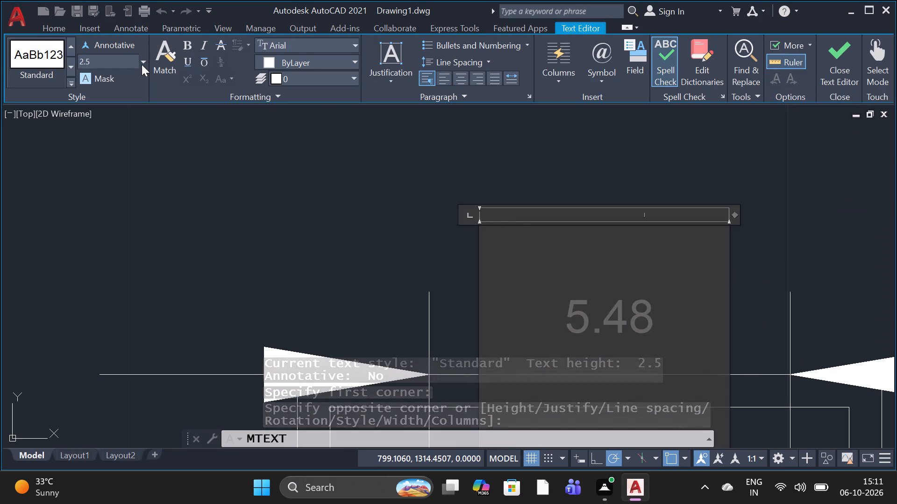
{"action": "left_click", "coordinate": [142, 63]}
{"action": "left_click", "coordinate": [132, 74]}
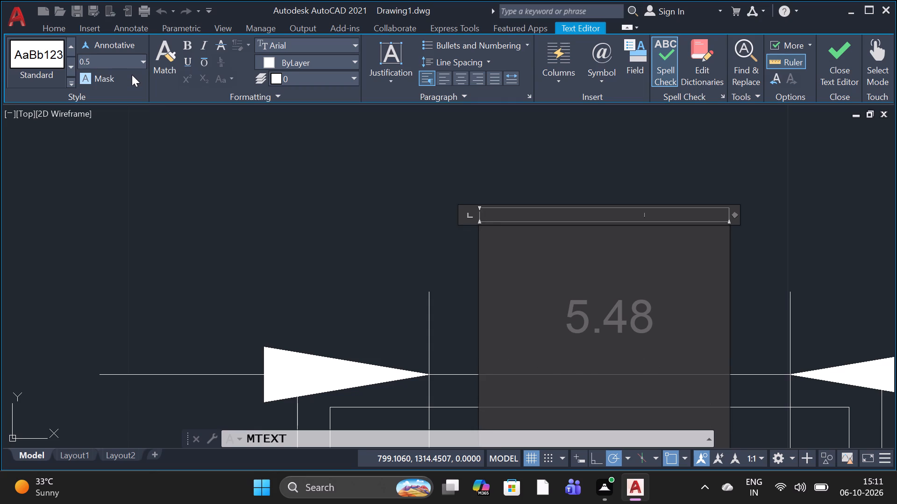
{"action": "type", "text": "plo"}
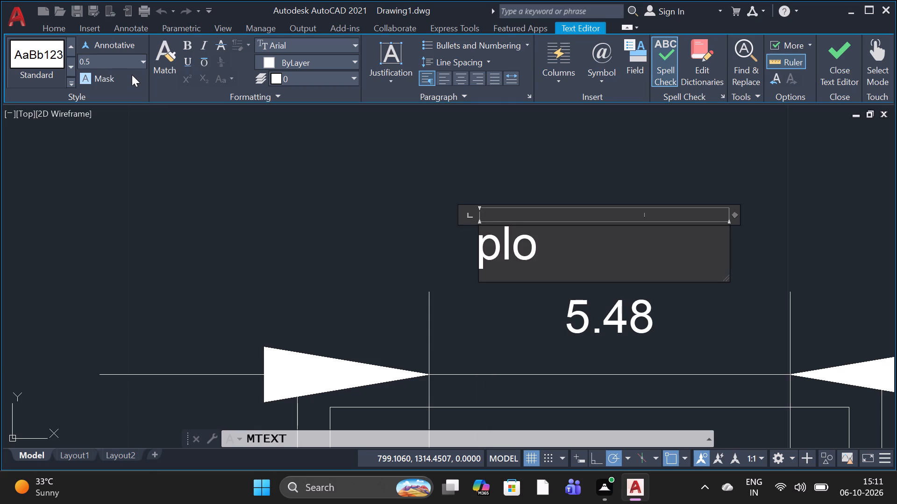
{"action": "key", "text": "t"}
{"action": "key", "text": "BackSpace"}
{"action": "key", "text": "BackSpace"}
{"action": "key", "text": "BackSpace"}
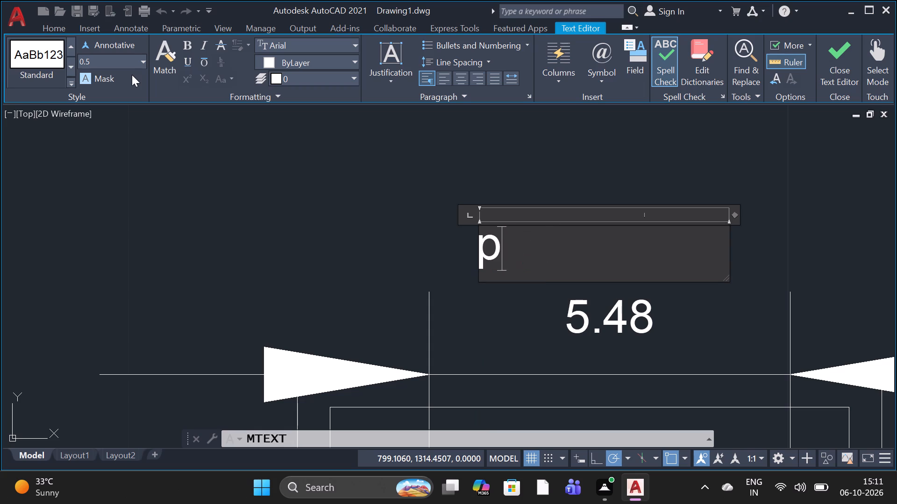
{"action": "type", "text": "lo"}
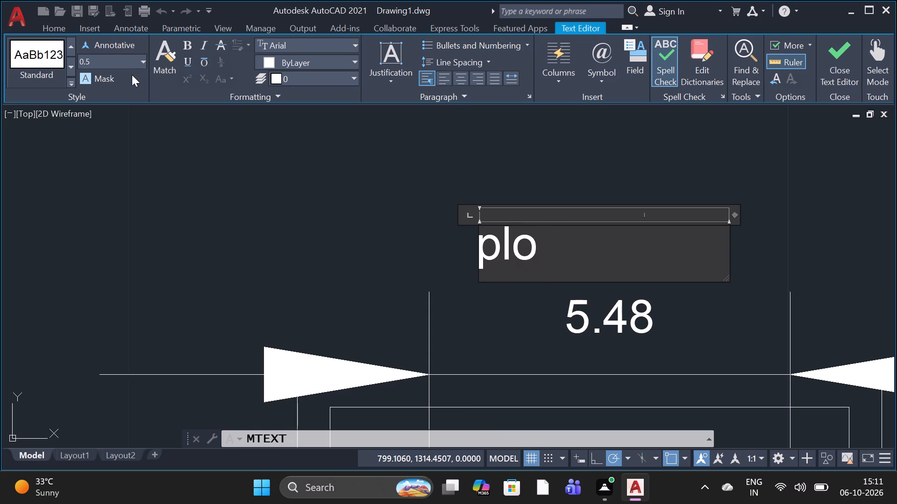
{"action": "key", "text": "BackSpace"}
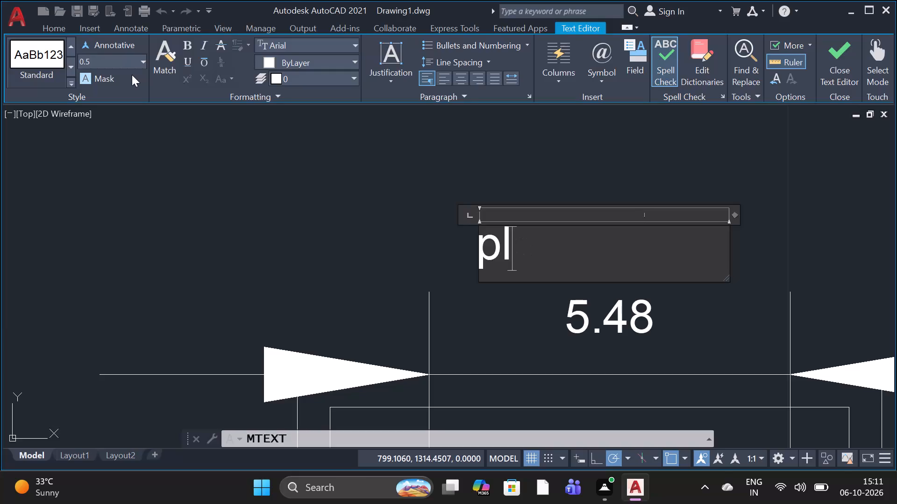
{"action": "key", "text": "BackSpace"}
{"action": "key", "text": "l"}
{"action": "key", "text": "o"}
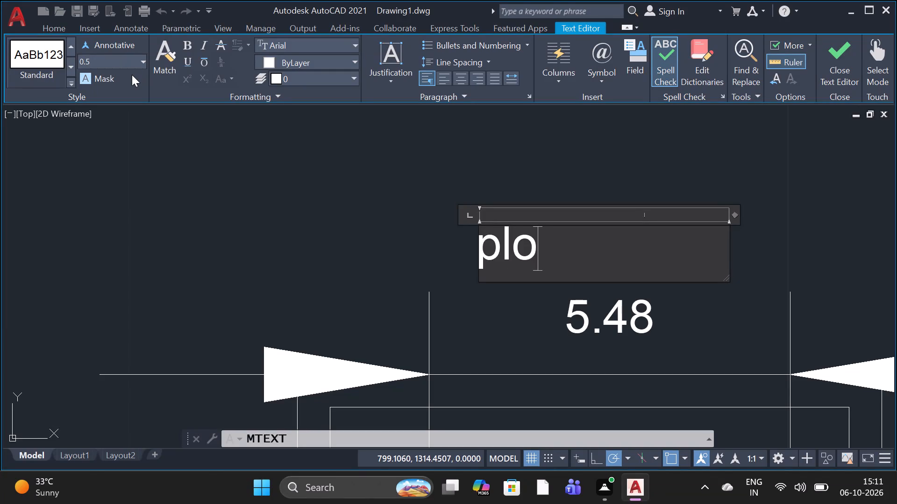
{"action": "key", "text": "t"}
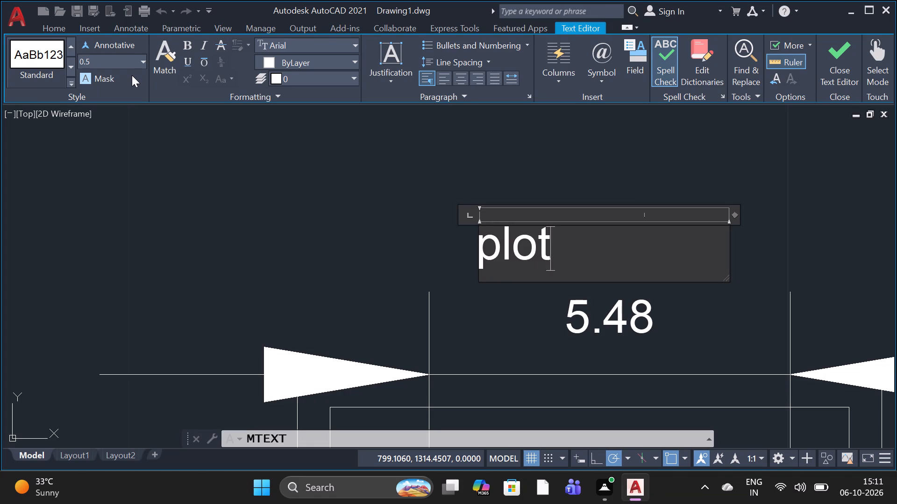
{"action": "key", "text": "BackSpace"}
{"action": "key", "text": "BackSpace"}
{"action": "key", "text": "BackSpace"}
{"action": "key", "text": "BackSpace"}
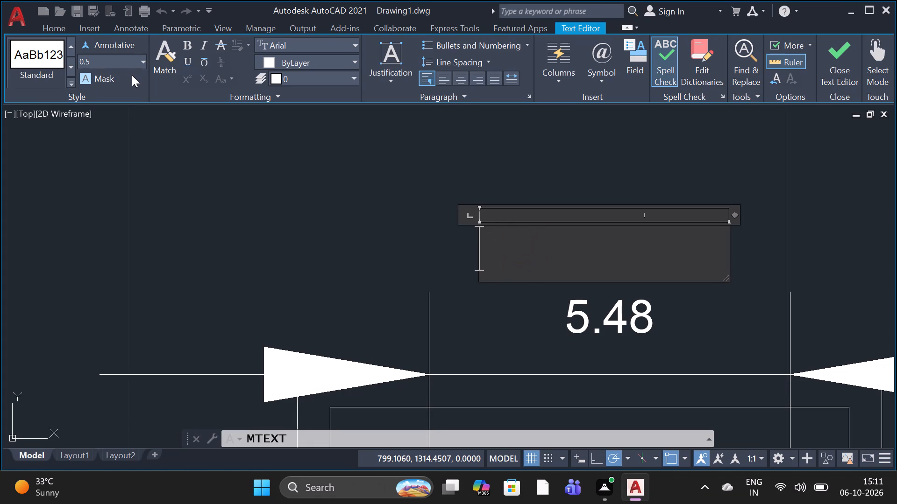
Enter the label PLOT NO.128 in capitals in the text box and finish the text edit.
{"action": "key", "text": "p"}
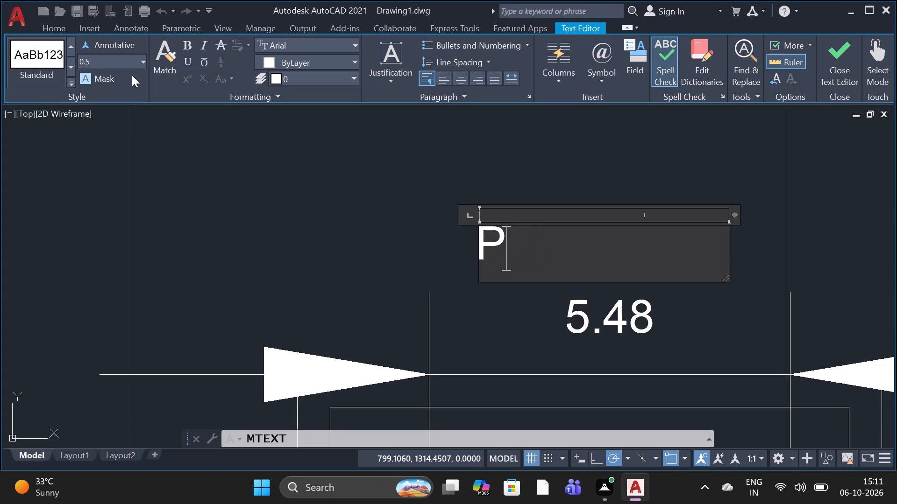
{"action": "key", "text": "o"}
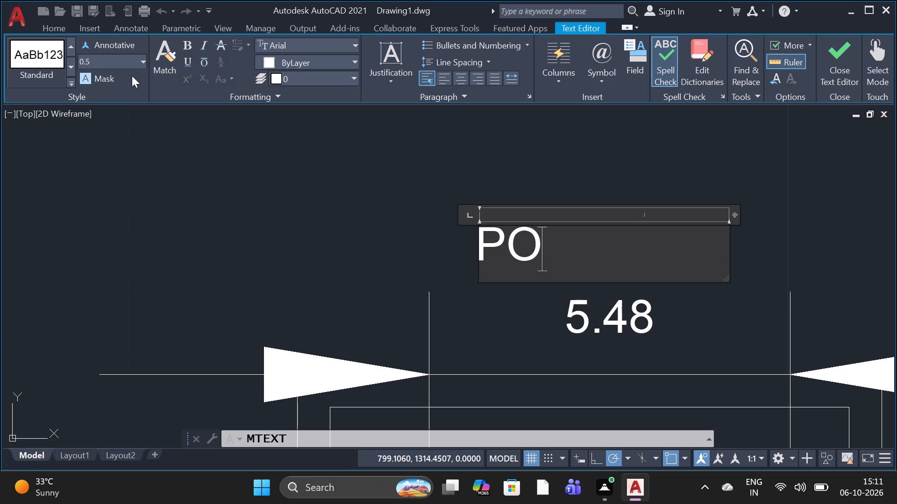
{"action": "key", "text": "BackSpace"}
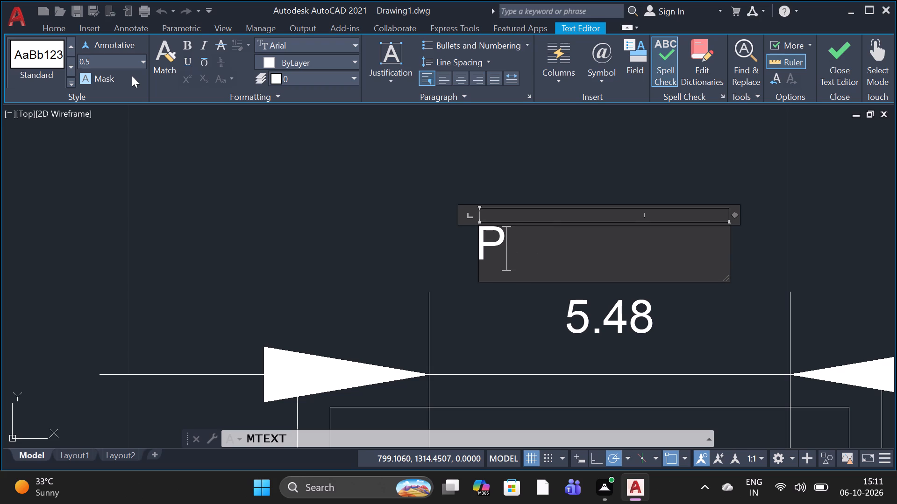
{"action": "type", "text": "LOT"}
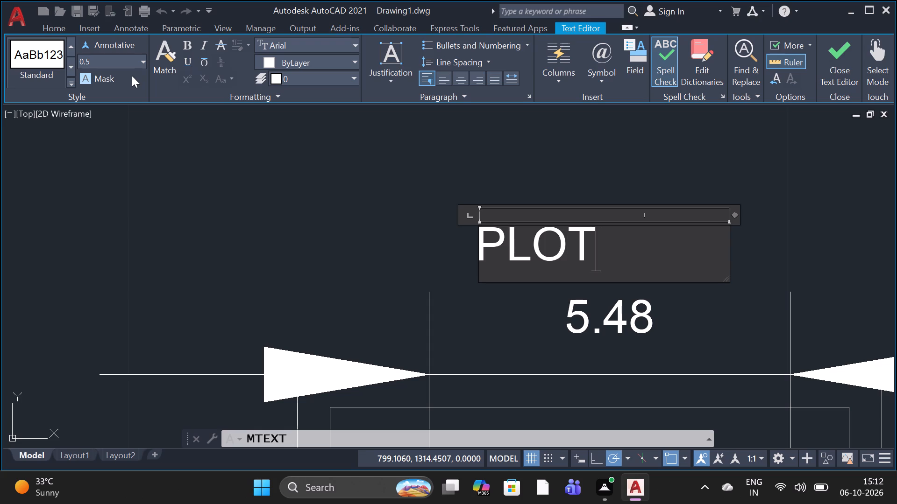
{"action": "key", "text": "space"}
{"action": "type", "text": "N"}
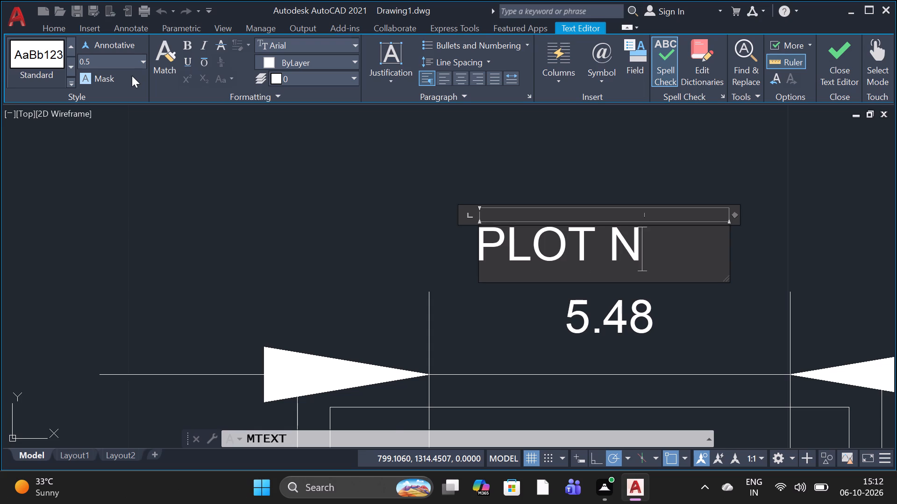
{"action": "key", "text": "o"}
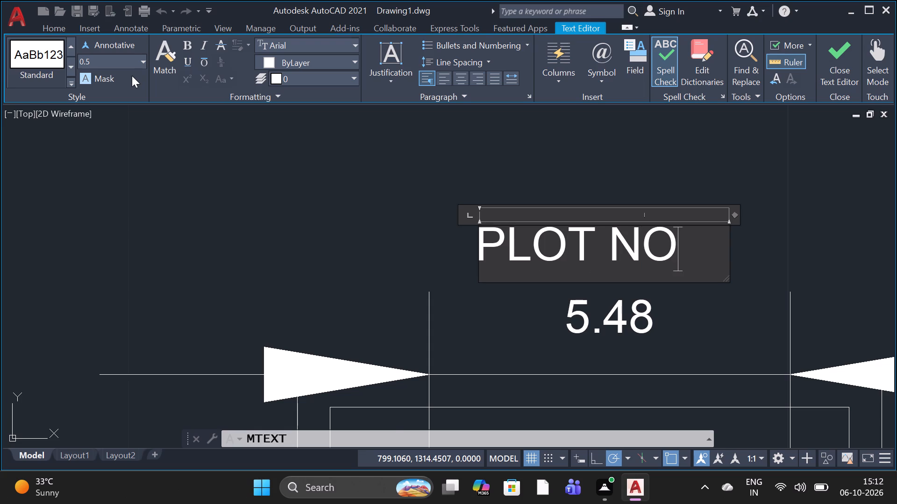
{"action": "key", "text": "period"}
{"action": "key", "text": "1"}
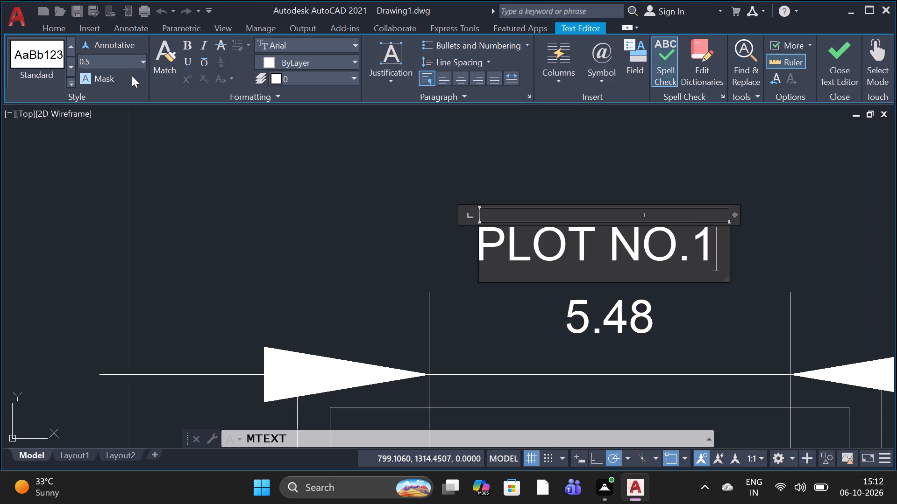
{"action": "key", "text": "2"}
{"action": "key", "text": "8"}
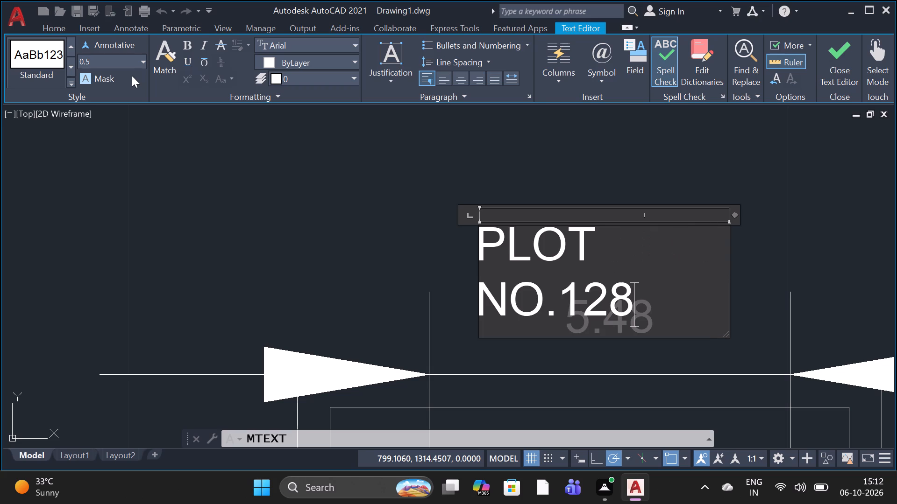
{"action": "left_click", "coordinate": [280, 303]}
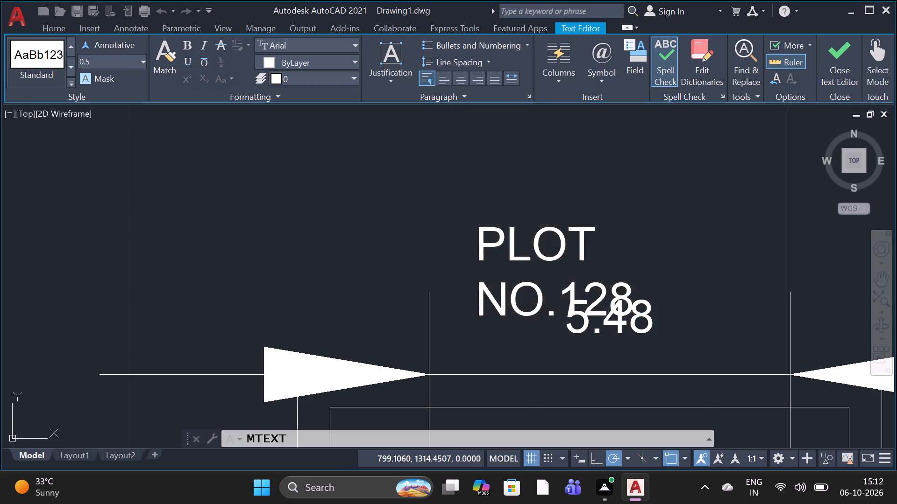
Move the PLOT NO.128 label about 2.5 units left and slightly up, clear of the 5.48 dimension text.
{"action": "scroll", "coordinate": [516, 253], "scroll_direction": "down", "scroll_amount": 3}
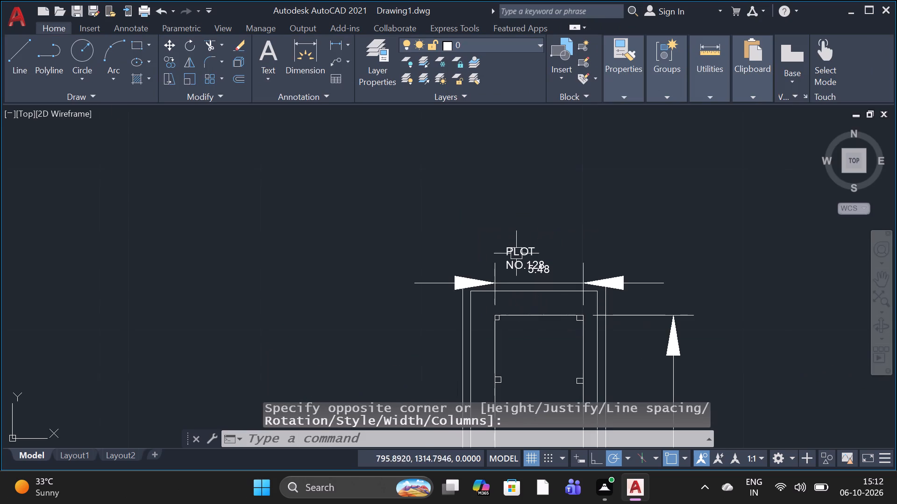
{"action": "scroll", "coordinate": [548, 294], "scroll_direction": "up", "scroll_amount": 2}
{"action": "left_click", "coordinate": [480, 186]}
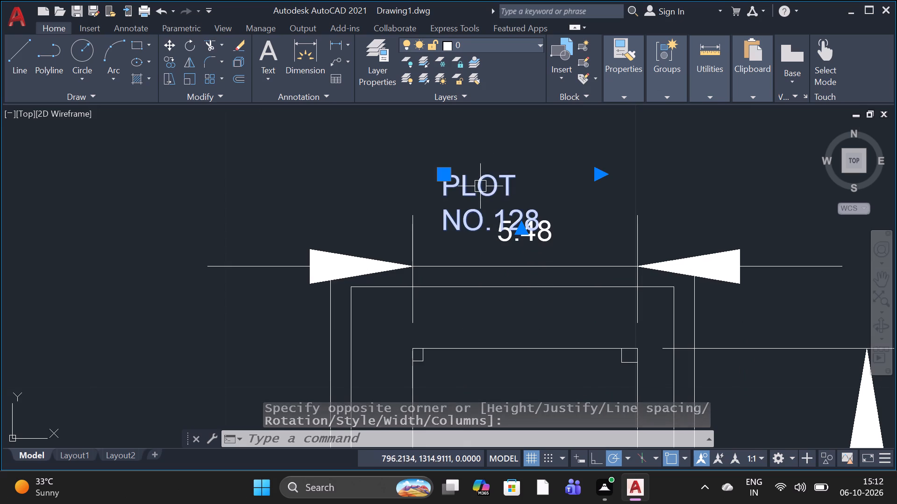
{"action": "left_click", "coordinate": [437, 178]}
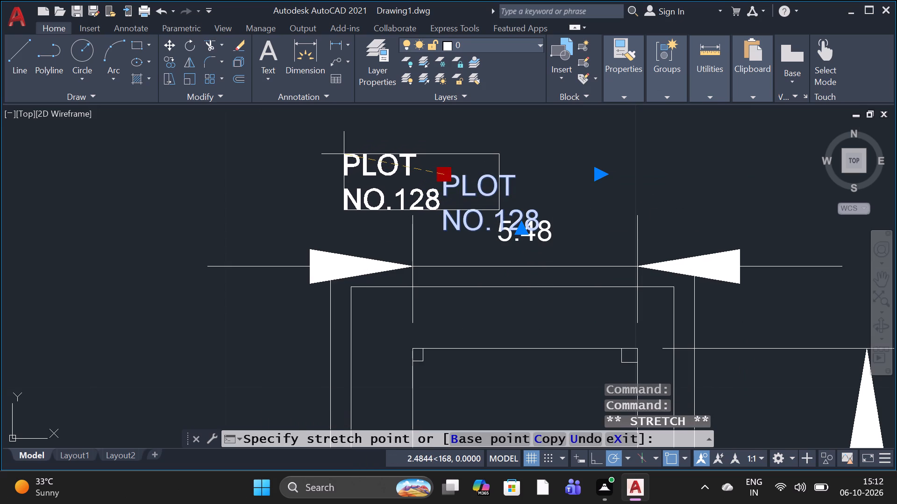
{"action": "left_click", "coordinate": [344, 154]}
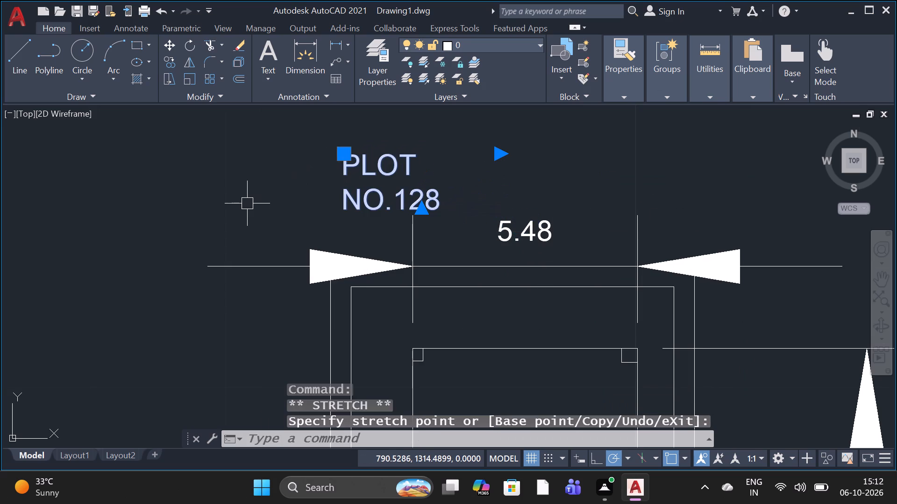
{"action": "key", "text": "Escape"}
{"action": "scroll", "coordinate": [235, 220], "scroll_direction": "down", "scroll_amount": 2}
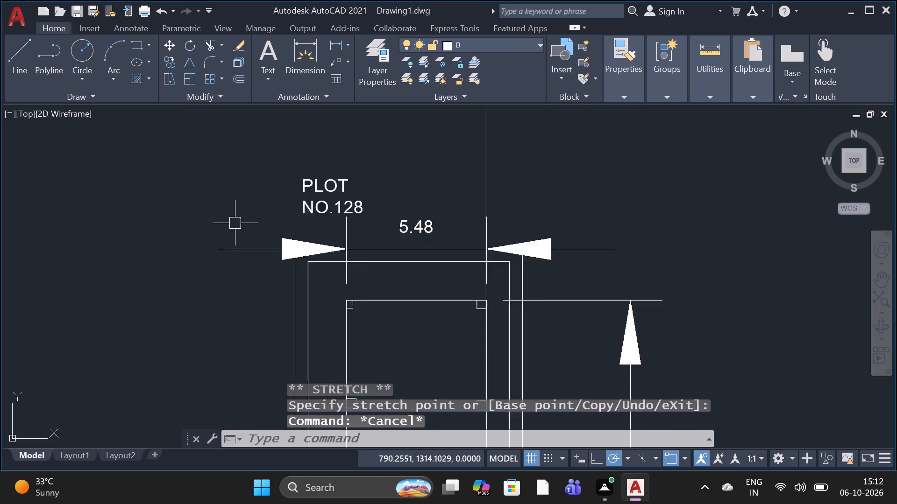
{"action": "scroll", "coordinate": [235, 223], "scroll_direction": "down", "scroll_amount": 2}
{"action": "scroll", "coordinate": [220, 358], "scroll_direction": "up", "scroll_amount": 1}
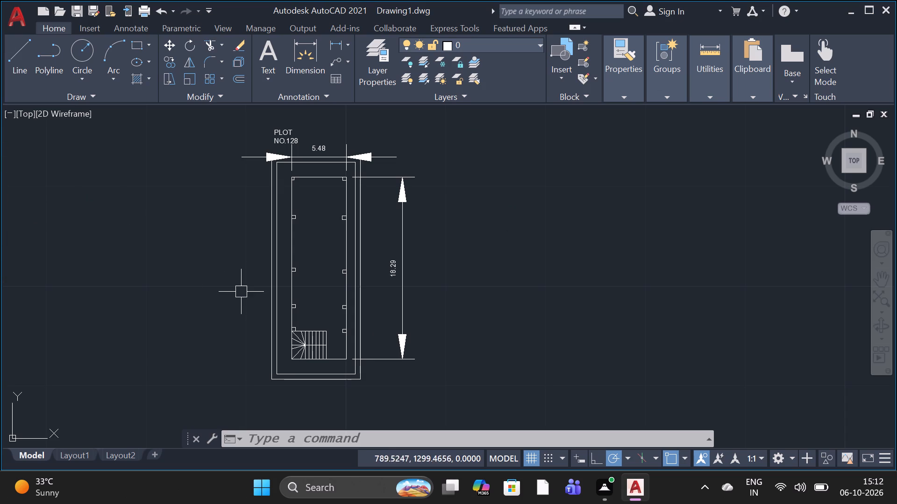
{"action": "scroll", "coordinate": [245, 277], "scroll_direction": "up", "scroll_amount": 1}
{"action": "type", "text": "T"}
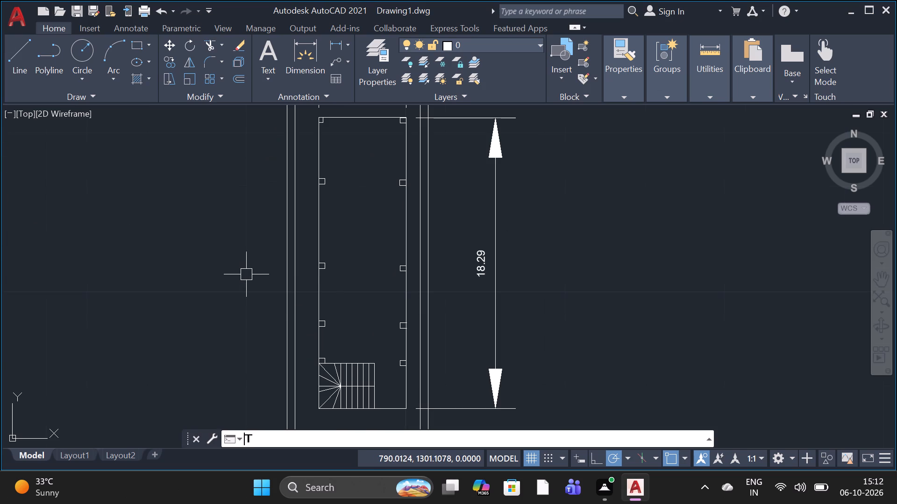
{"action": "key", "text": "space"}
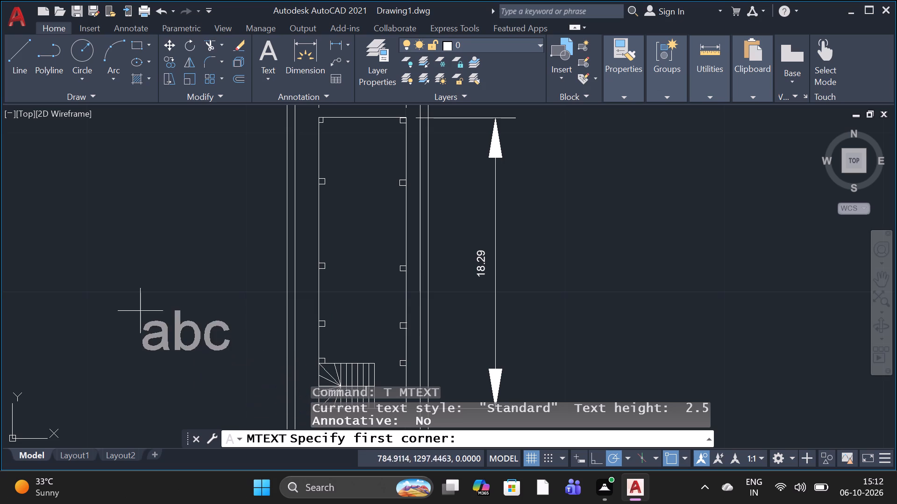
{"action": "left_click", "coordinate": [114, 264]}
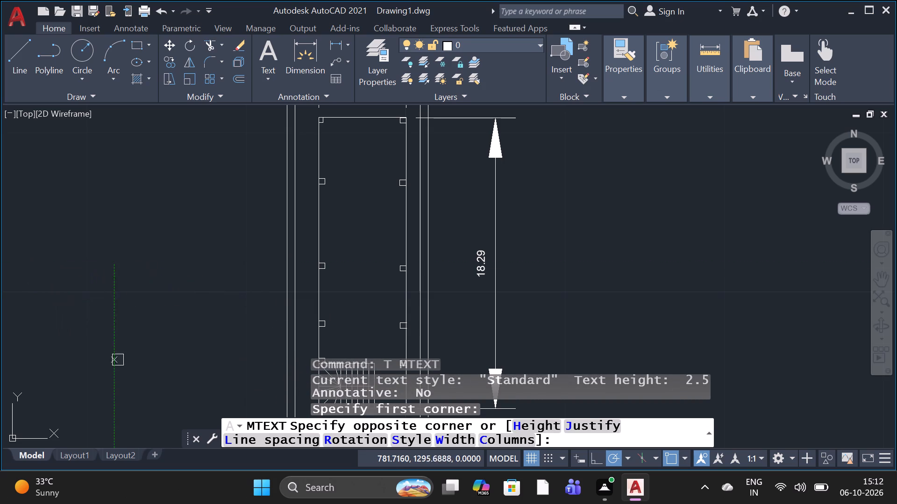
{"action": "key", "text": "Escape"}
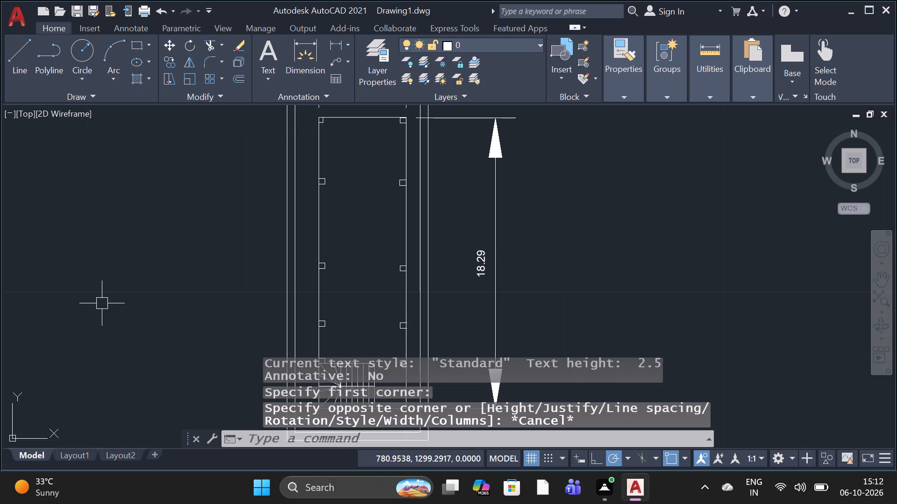
Create a multiline text box in the empty area west of the outer rectangle and set its text height to 0.5.
{"action": "type", "text": "T"}
{"action": "key", "text": "space"}
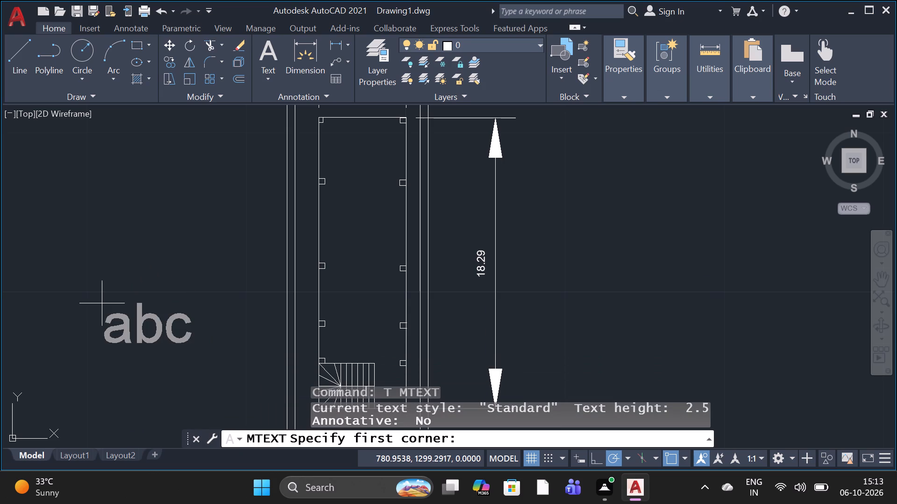
{"action": "left_click", "coordinate": [68, 263]}
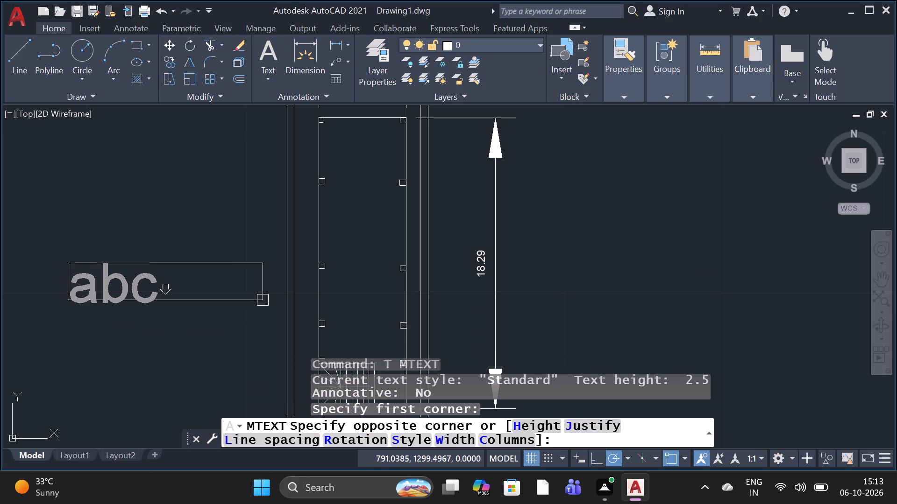
{"action": "left_click", "coordinate": [279, 310]}
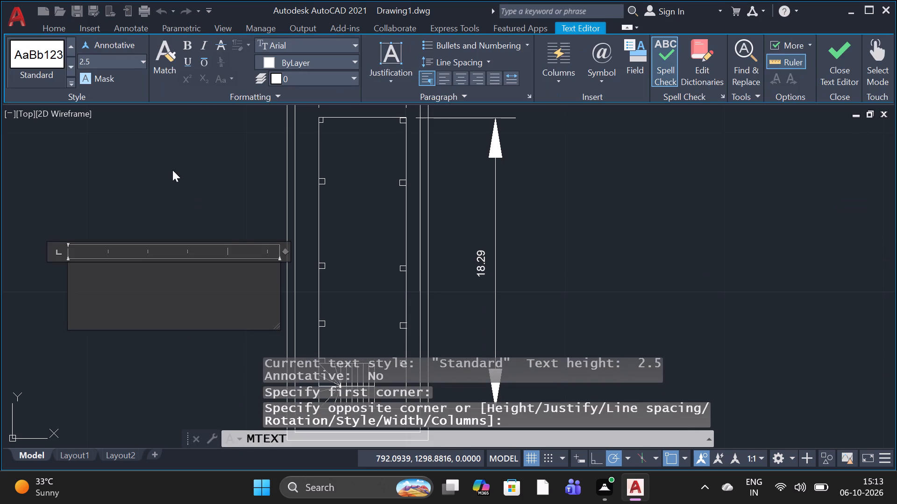
{"action": "left_click", "coordinate": [143, 59]}
{"action": "left_click", "coordinate": [128, 81]}
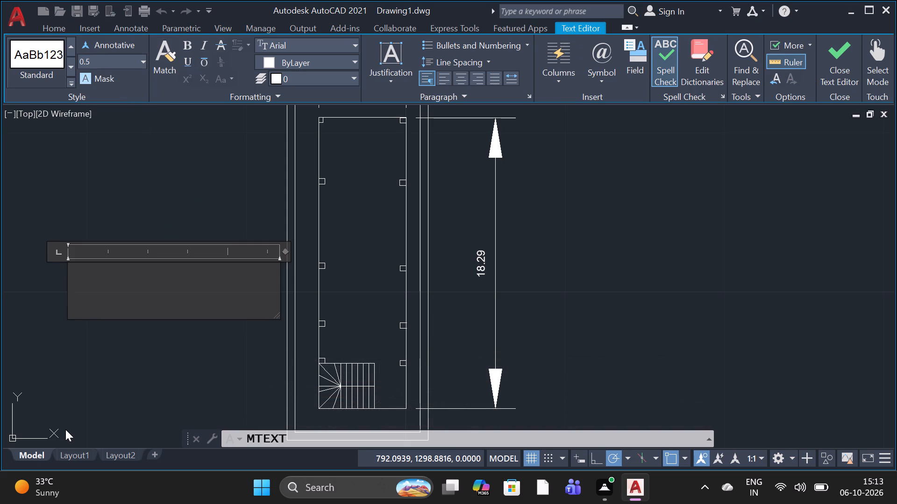
Enter the label PLOT NO 127 WESTERN PART in capitals in the text box and finish the text edit.
{"action": "type", "text": "PLOT"}
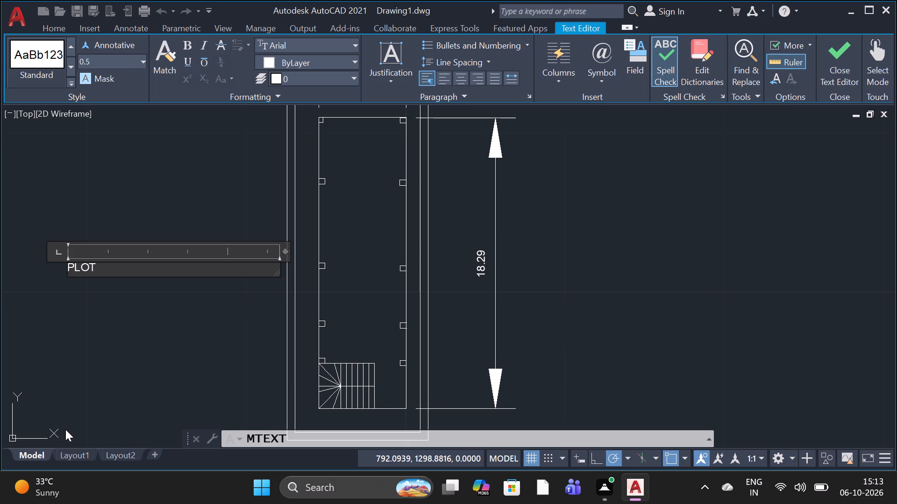
{"action": "key", "text": "space"}
{"action": "type", "text": "NO"}
{"action": "key", "text": "space"}
{"action": "type", "text": "12"}
{"action": "key", "text": "7"}
{"action": "key", "text": "space"}
{"action": "type", "text": "WE"}
{"action": "key", "text": "s"}
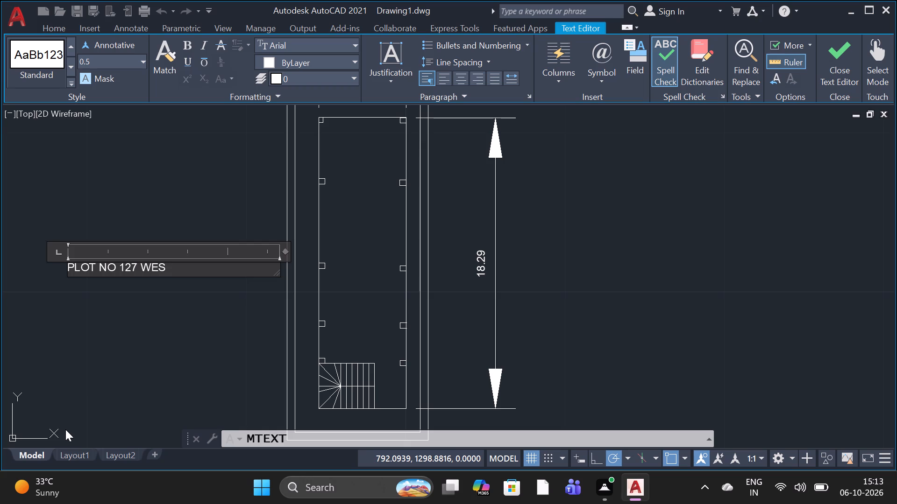
{"action": "type", "text": "TE"}
{"action": "key", "text": "r"}
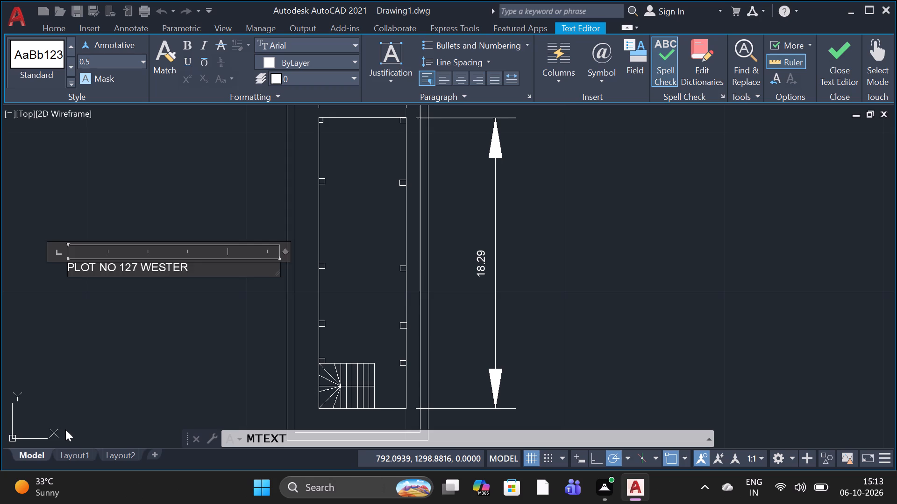
{"action": "key", "text": "n"}
{"action": "key", "text": "space"}
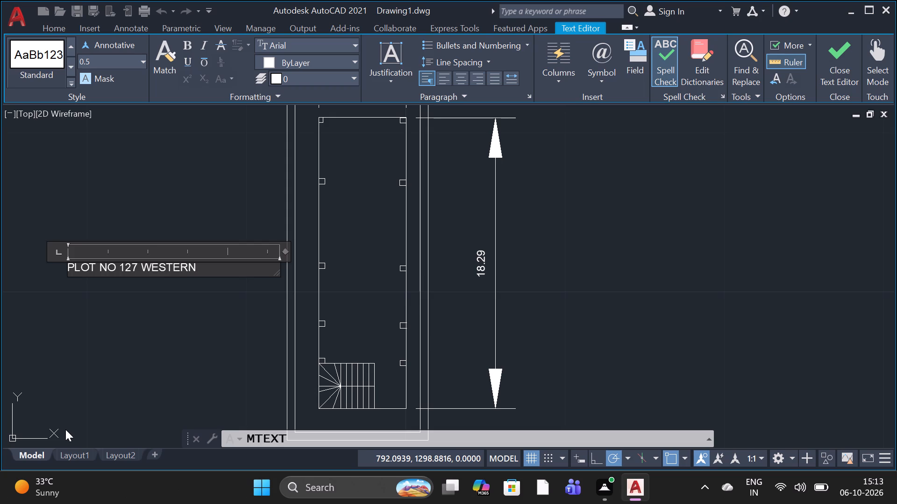
{"action": "key", "text": "p"}
{"action": "type", "text": "ART"}
{"action": "left_click", "coordinate": [150, 165]}
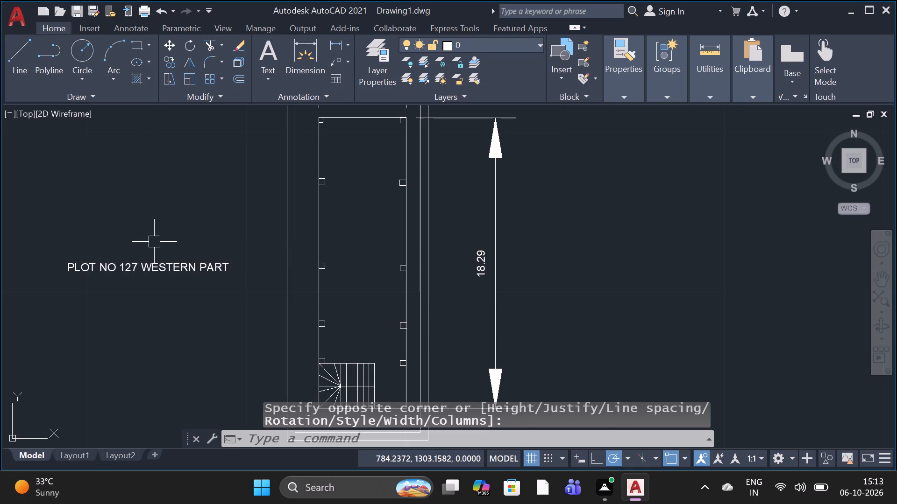
Rotate the PLOT NO 127 WESTERN PART label 90 degrees about a point near its end so it reads vertically upward.
{"action": "left_click", "coordinate": [161, 273]}
{"action": "right_click", "coordinate": [161, 273]}
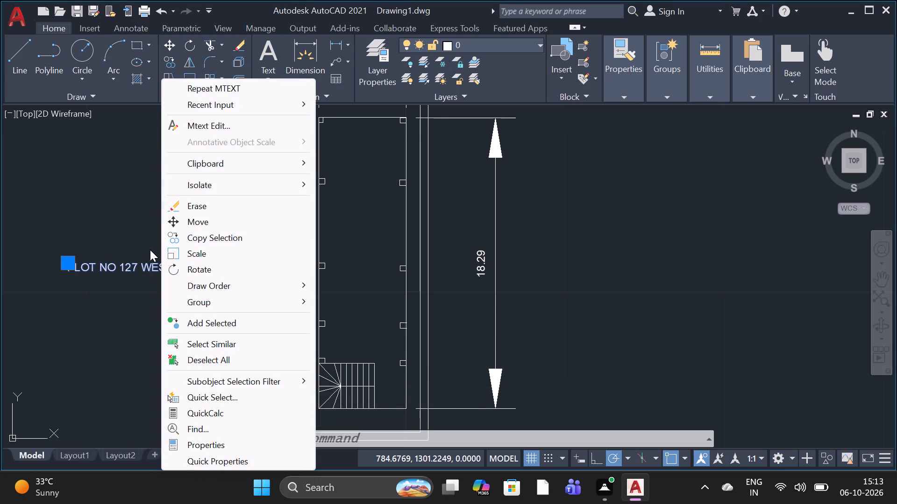
{"action": "left_click", "coordinate": [231, 271]}
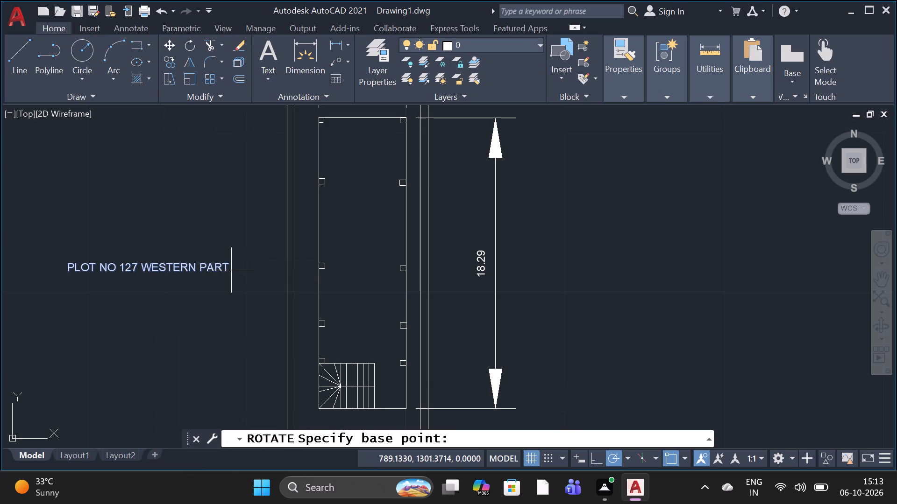
{"action": "left_click", "coordinate": [216, 270]}
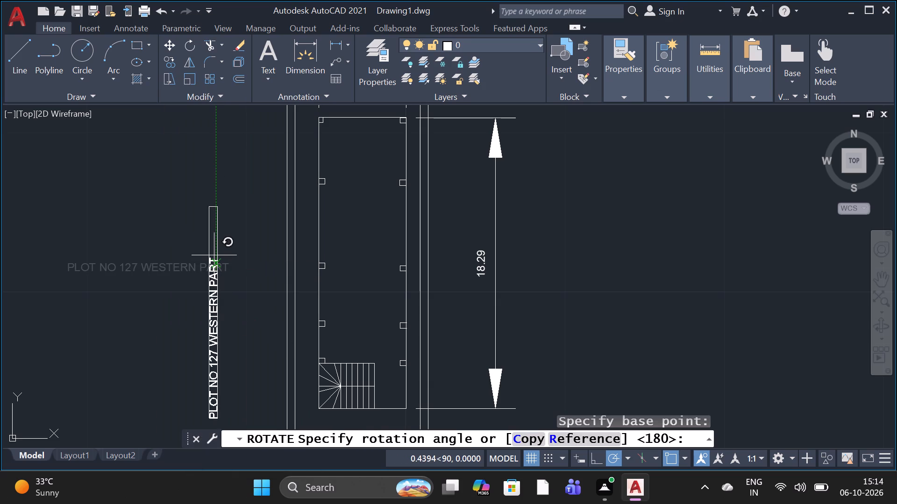
{"action": "left_click", "coordinate": [214, 255]}
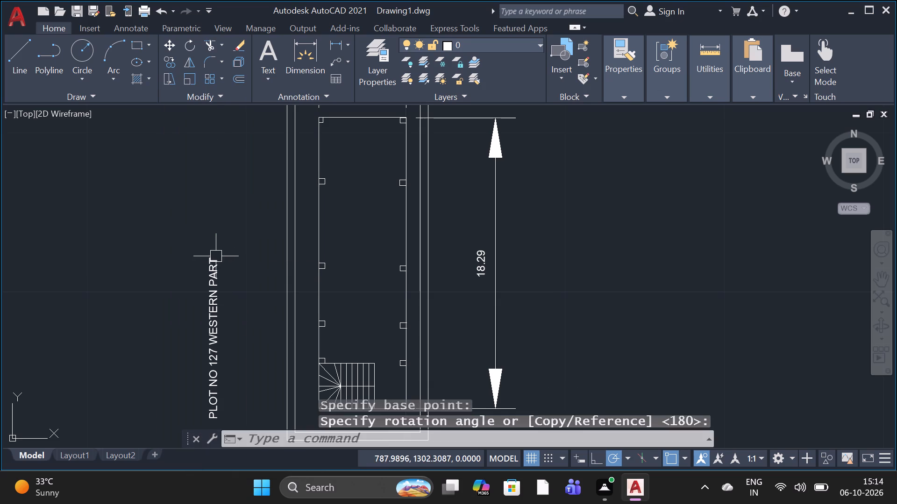
Move the vertical PLOT NO 127 WESTERN PART label about 6 units up and right, just outside the outer rectangle's west side.
{"action": "scroll", "coordinate": [249, 312], "scroll_direction": "down", "scroll_amount": 1}
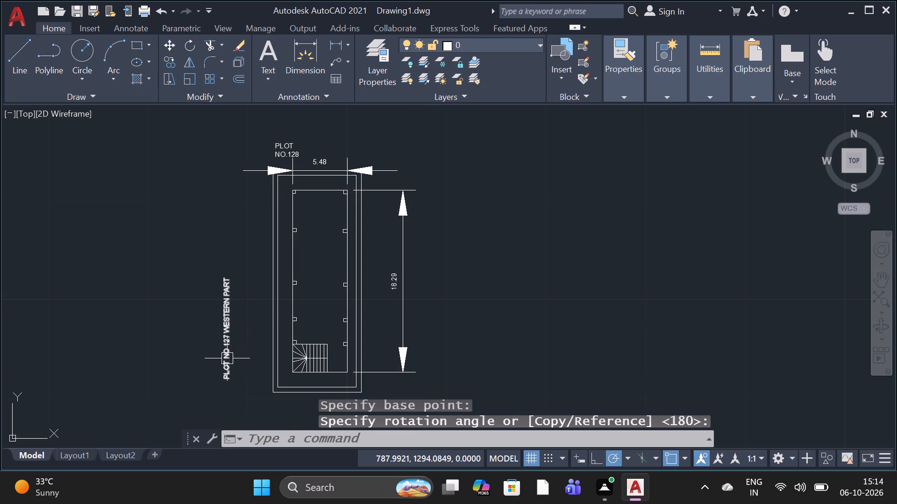
{"action": "left_click", "coordinate": [226, 359]}
{"action": "left_click", "coordinate": [228, 378]}
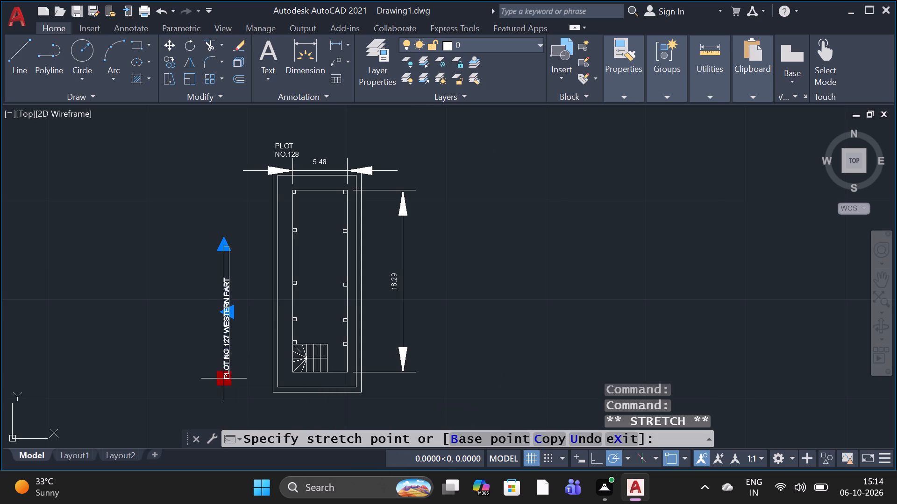
{"action": "left_click", "coordinate": [258, 325]}
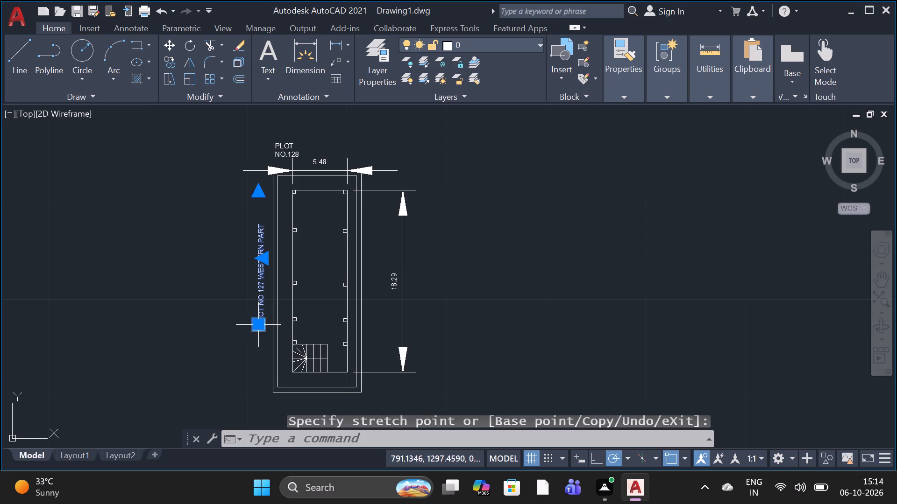
{"action": "key", "text": "Escape"}
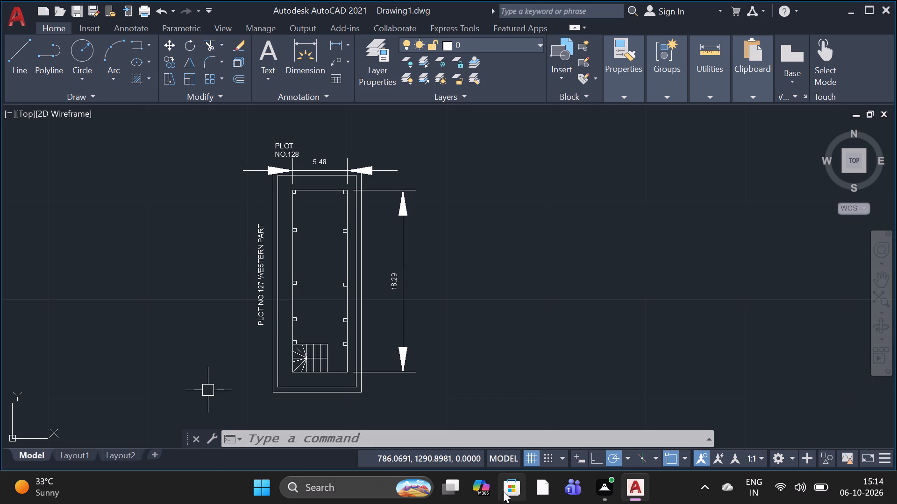
Create a multiline text box just east of the 18.29 dimension line and set its text height to 0.5.
{"action": "scroll", "coordinate": [403, 298], "scroll_direction": "up", "scroll_amount": 2}
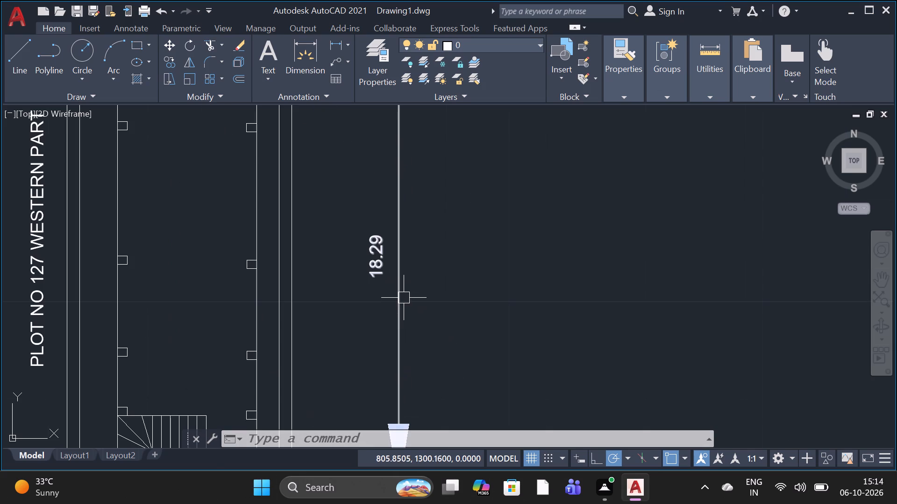
{"action": "key", "text": "t"}
{"action": "key", "text": "space"}
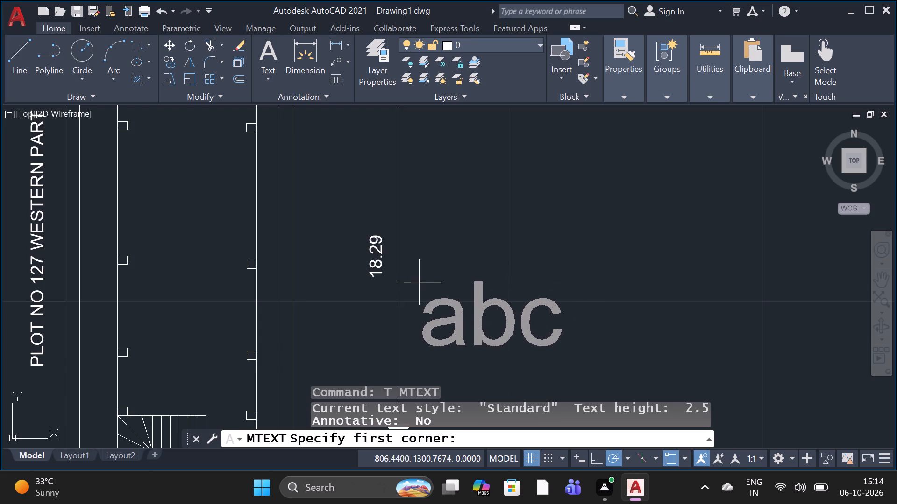
{"action": "left_click", "coordinate": [412, 287]}
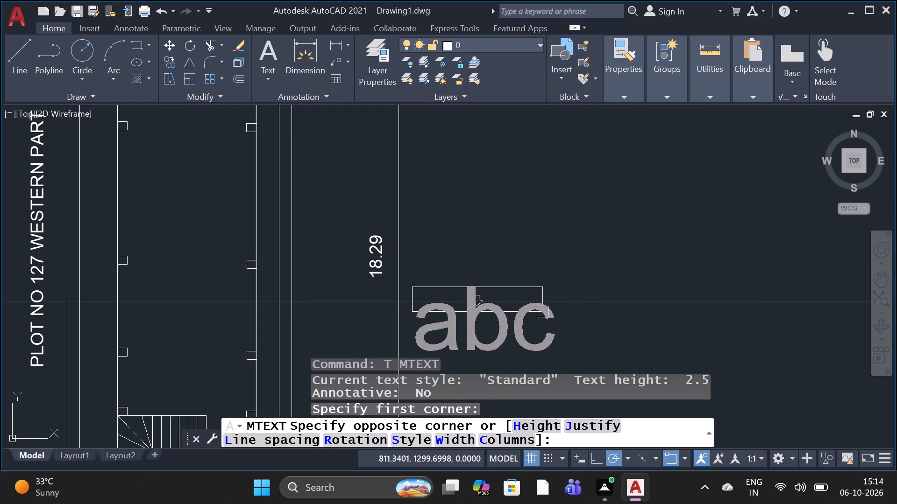
{"action": "left_click", "coordinate": [615, 307]}
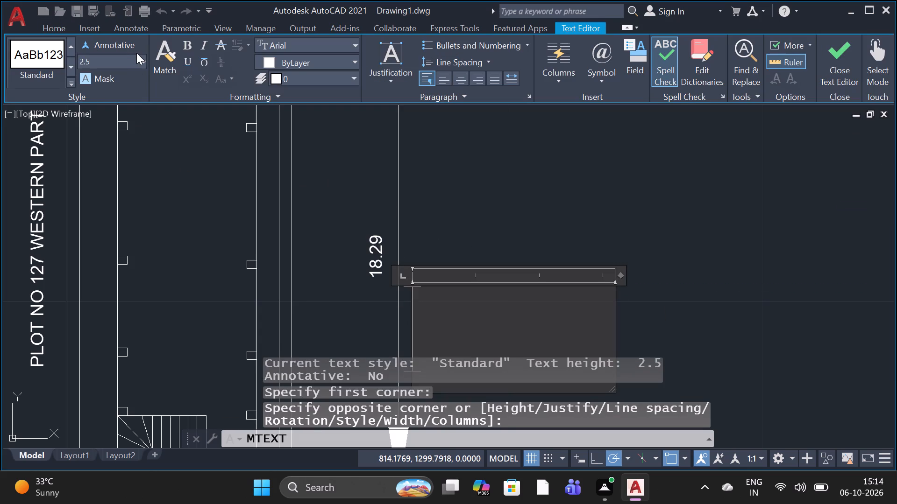
{"action": "left_click", "coordinate": [139, 63]}
{"action": "left_click", "coordinate": [128, 84]}
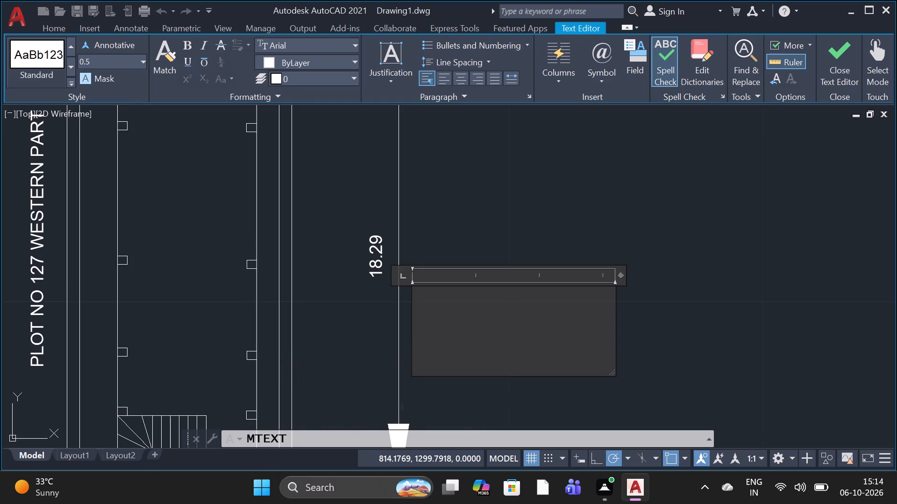
Enter the label NEIGH.LAND in the text box and finish the text edit.
{"action": "key", "text": "n"}
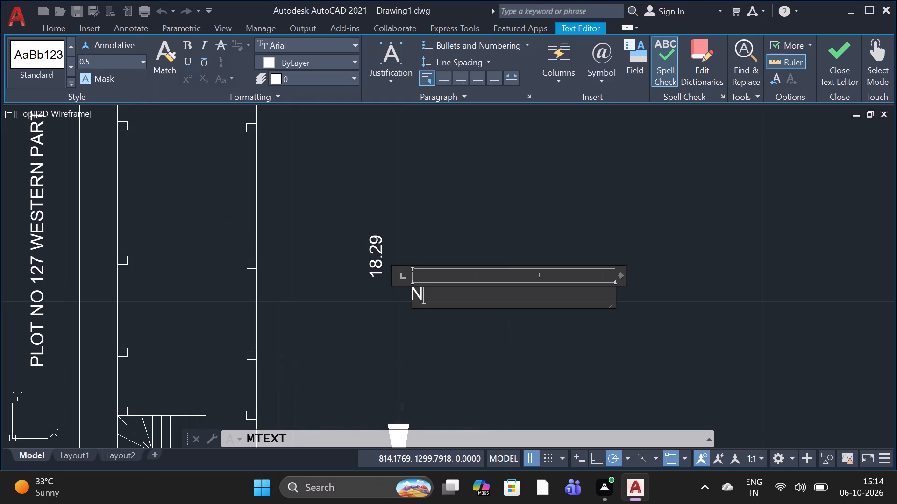
{"action": "key", "text": "e"}
{"action": "key", "text": "i"}
{"action": "type", "text": "GH"}
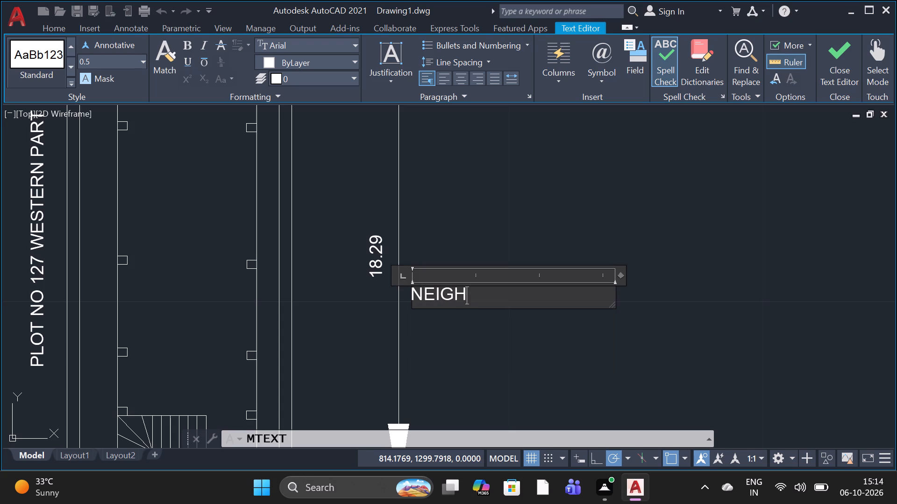
{"action": "key", "text": "period"}
{"action": "type", "text": "LA"}
{"action": "type", "text": "ND"}
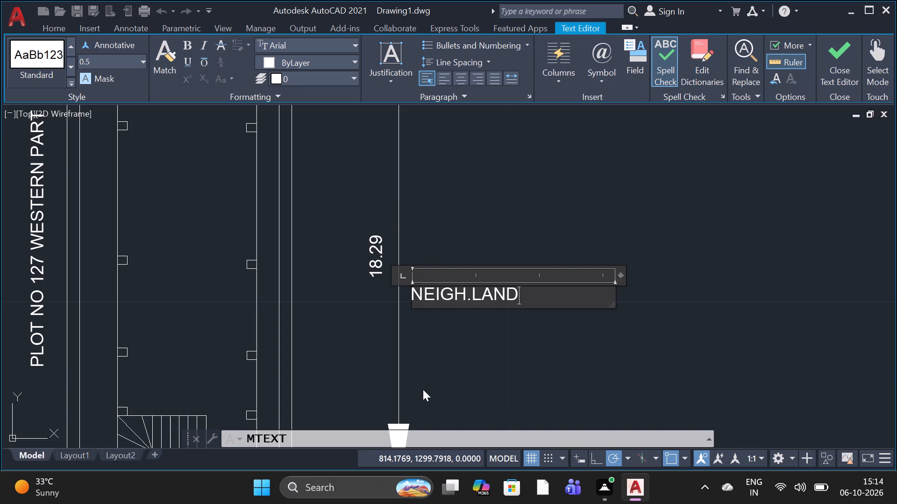
{"action": "left_click", "coordinate": [427, 381]}
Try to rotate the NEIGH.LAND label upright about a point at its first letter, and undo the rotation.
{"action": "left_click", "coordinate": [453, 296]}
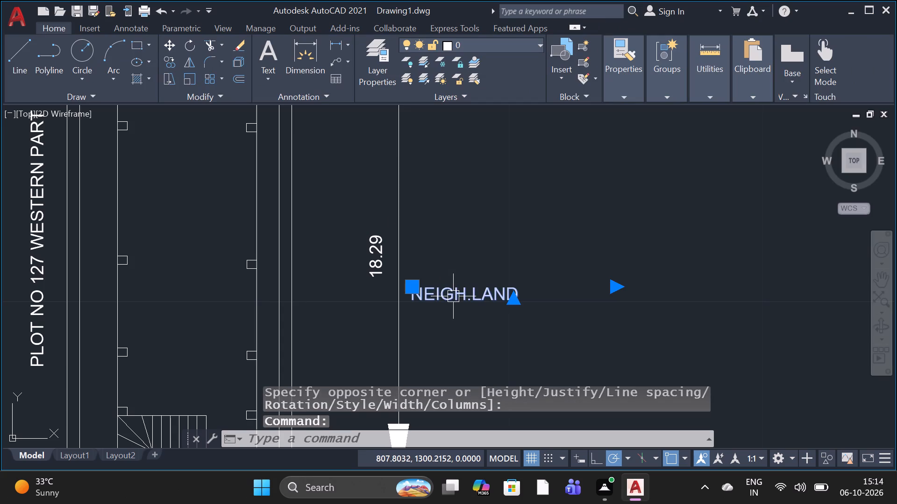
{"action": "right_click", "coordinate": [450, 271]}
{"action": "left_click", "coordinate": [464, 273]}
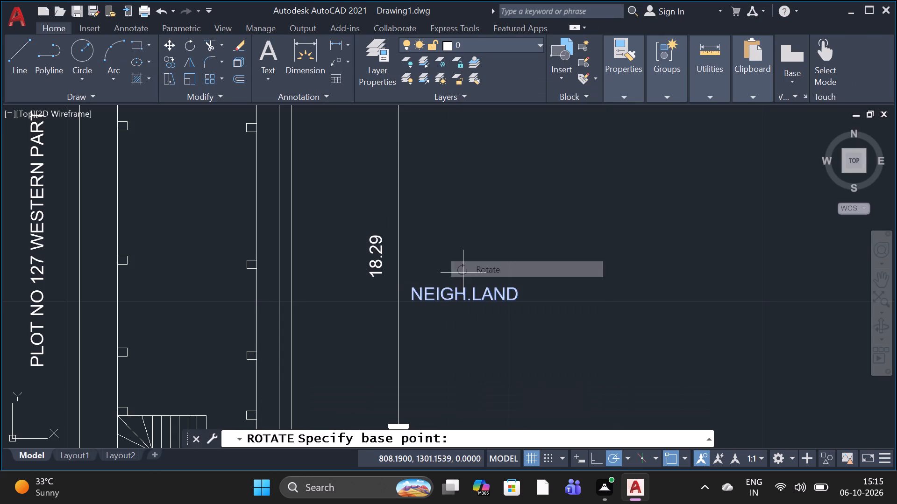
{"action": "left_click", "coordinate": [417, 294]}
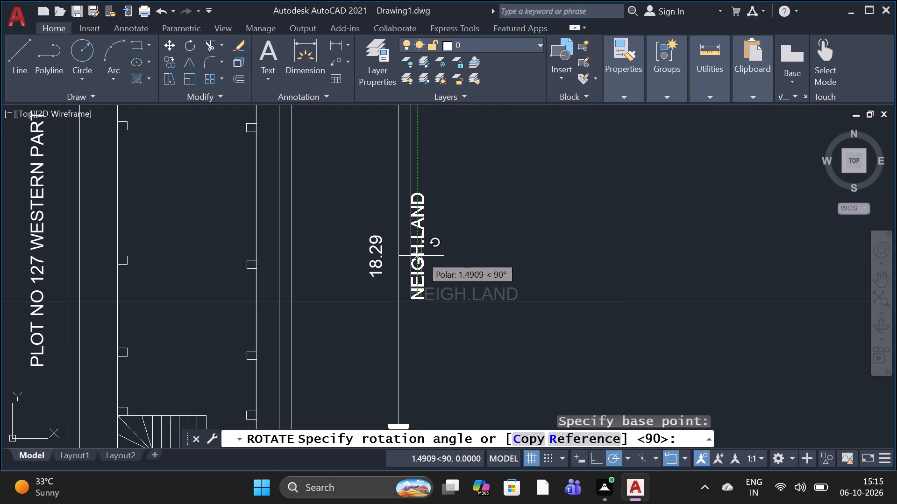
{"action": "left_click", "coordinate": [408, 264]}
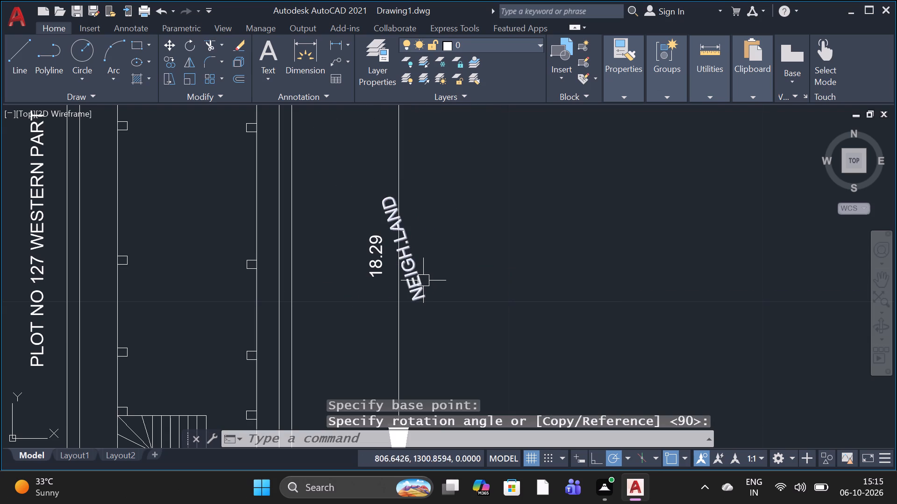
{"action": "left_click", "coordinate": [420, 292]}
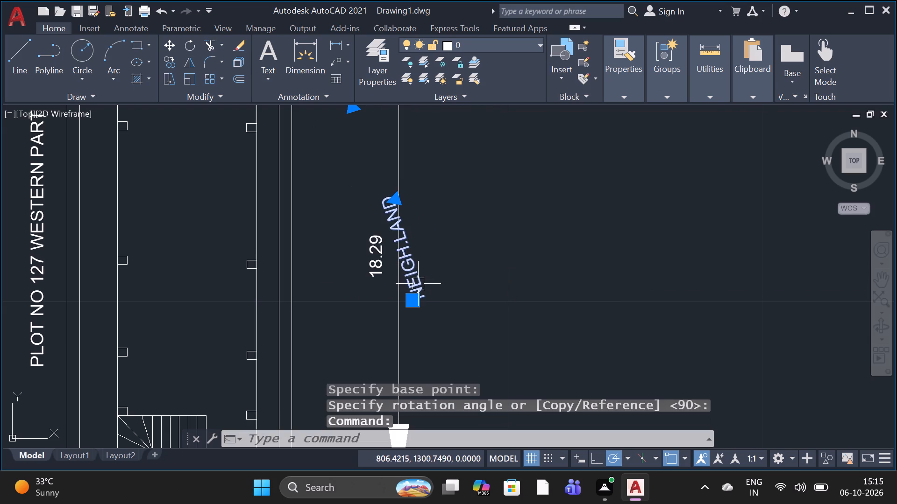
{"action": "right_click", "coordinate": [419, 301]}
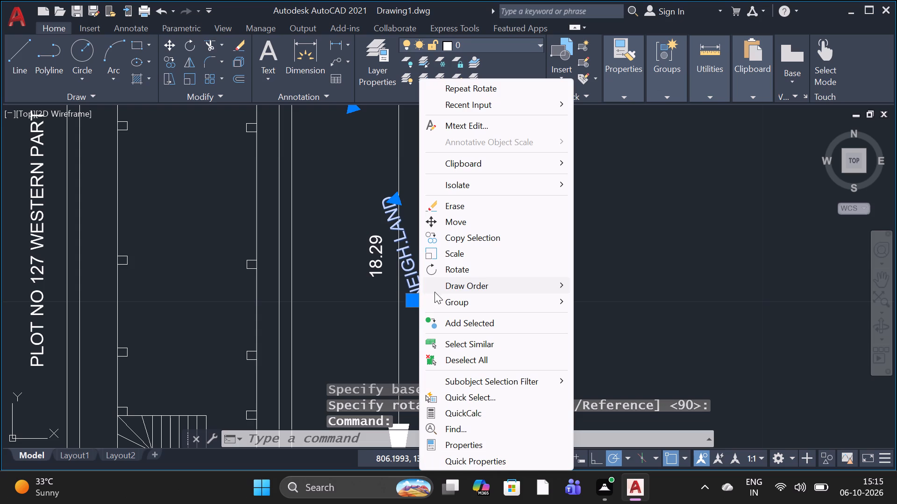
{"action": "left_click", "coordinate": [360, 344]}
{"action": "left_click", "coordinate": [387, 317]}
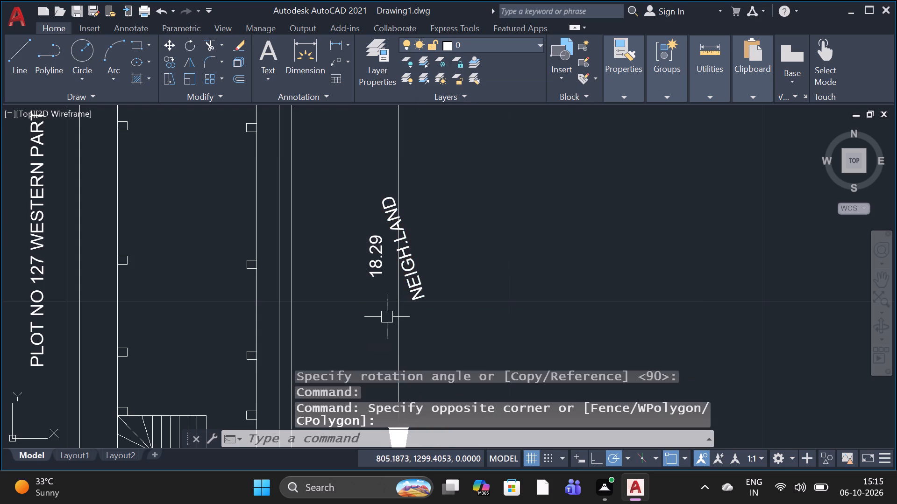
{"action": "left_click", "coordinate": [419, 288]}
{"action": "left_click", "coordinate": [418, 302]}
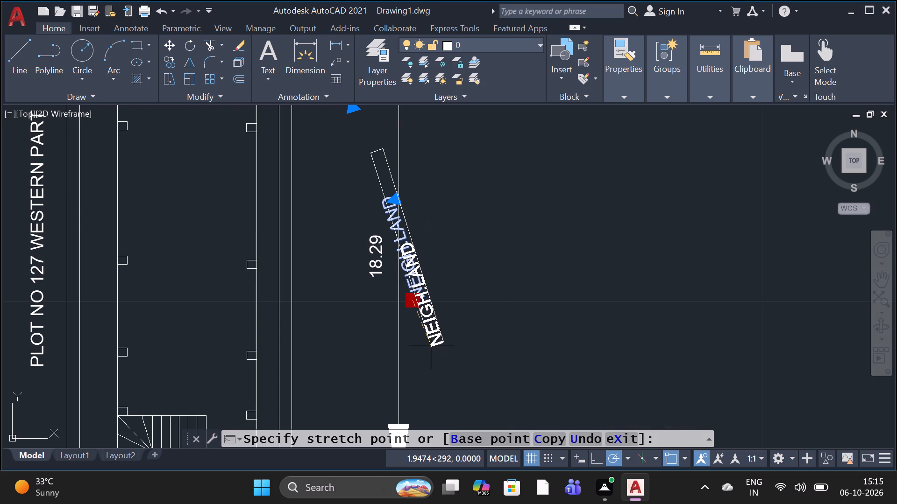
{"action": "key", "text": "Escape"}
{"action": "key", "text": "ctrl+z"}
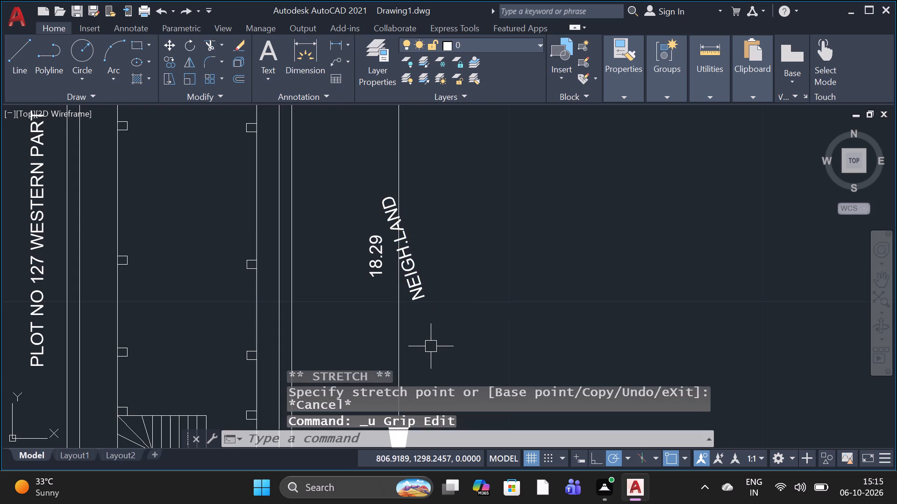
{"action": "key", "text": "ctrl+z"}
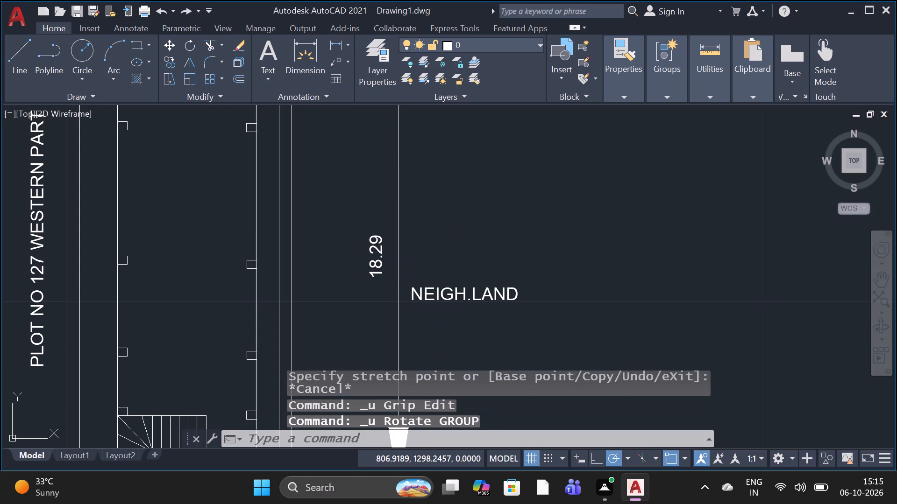
Rotate the NEIGH.LAND label 90 degrees about a point near its last letter so it reads vertically upward.
{"action": "left_click", "coordinate": [491, 291]}
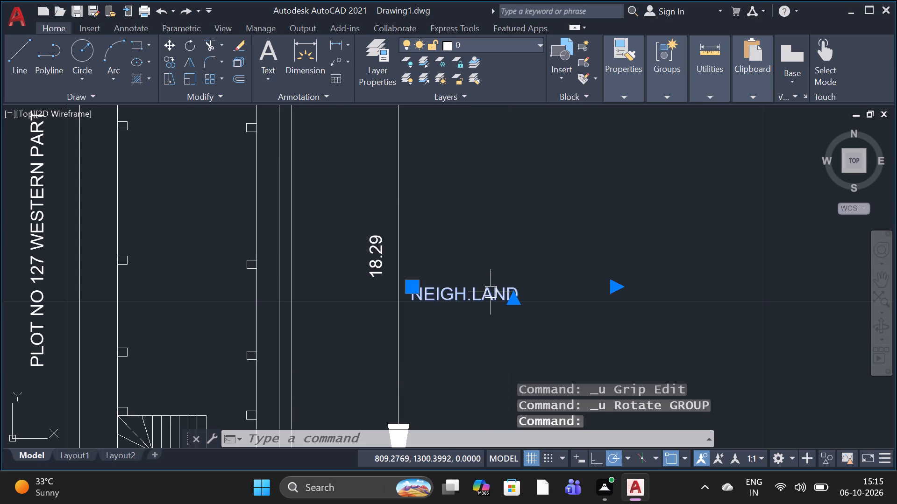
{"action": "right_click", "coordinate": [494, 292]}
{"action": "left_click", "coordinate": [516, 267]}
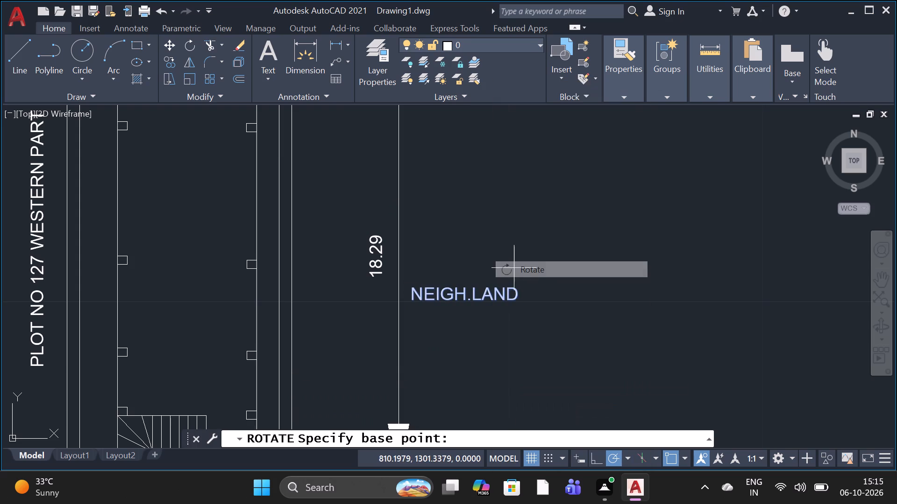
{"action": "left_click", "coordinate": [509, 297]}
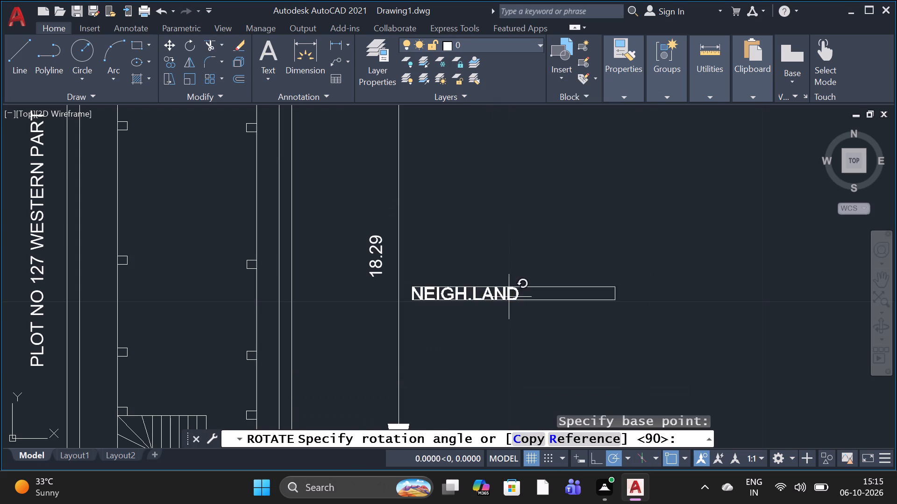
{"action": "left_click", "coordinate": [512, 286]}
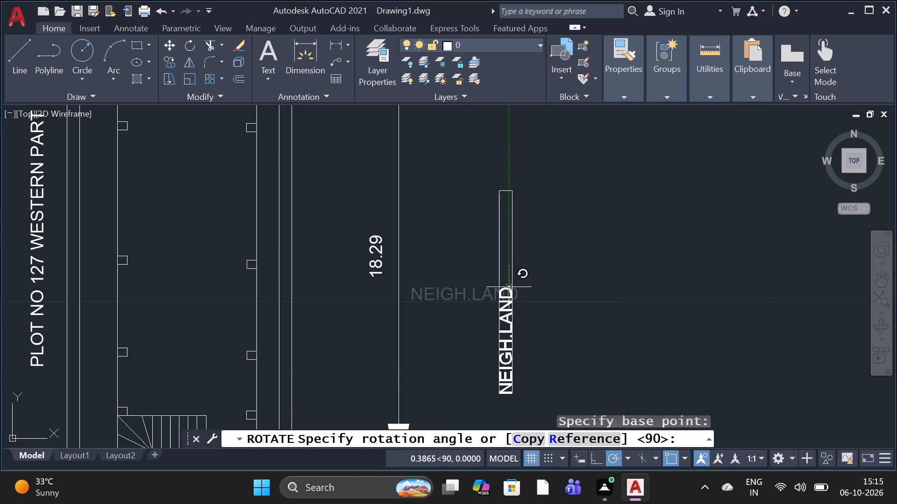
Move the vertical NEIGH.LAND label to just east of the 18.29 dimension line, beside the dimension text.
{"action": "left_click", "coordinate": [506, 333]}
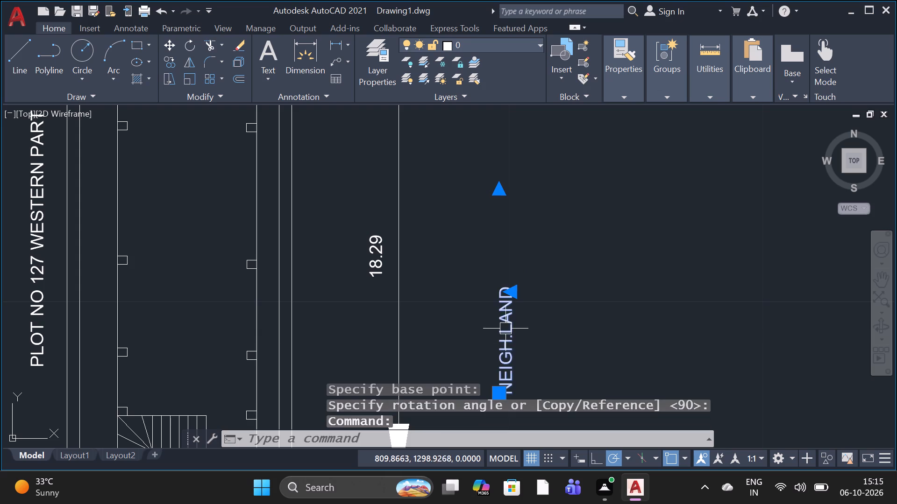
{"action": "left_click", "coordinate": [505, 388]}
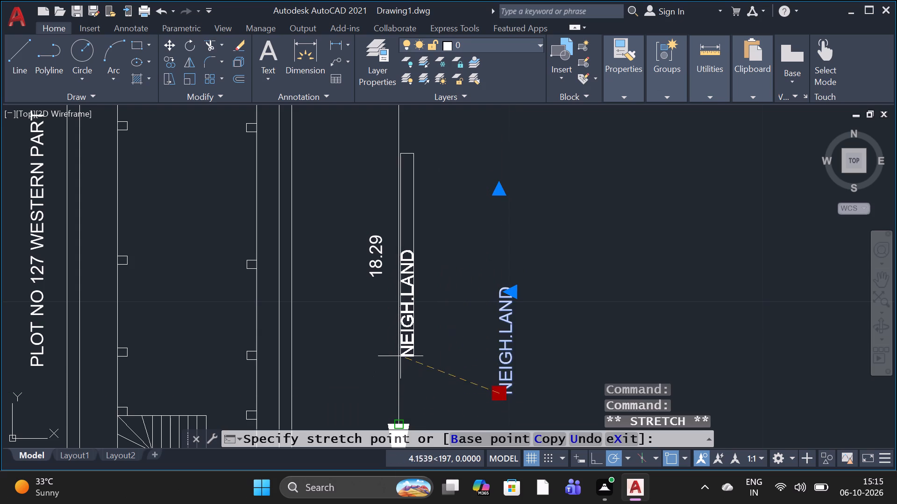
{"action": "left_click", "coordinate": [412, 332]}
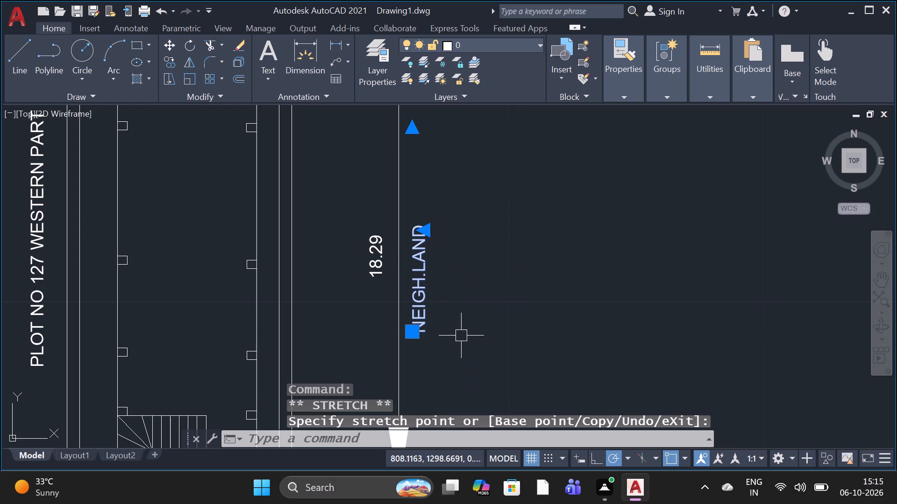
{"action": "key", "text": "Escape"}
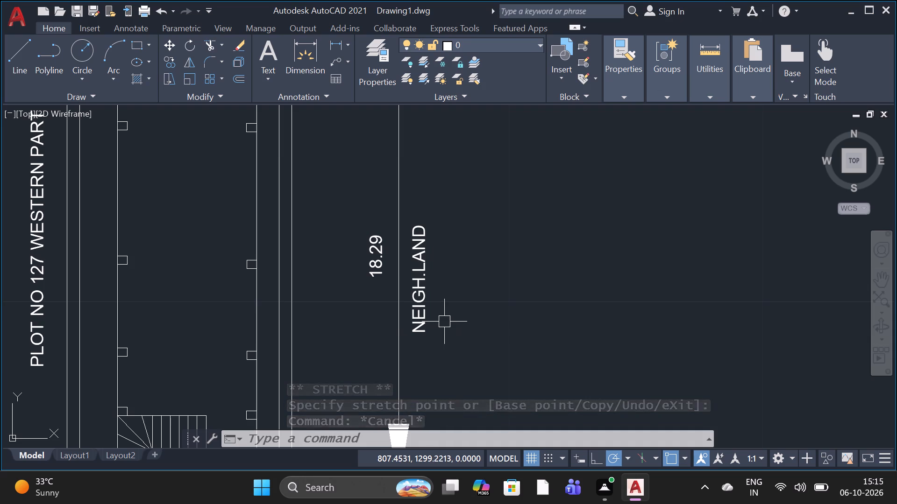
Draw connected lines boxing off the middle rectangle's southwest corner, just below the staircase and ending in line with its east edge.
{"action": "scroll", "coordinate": [179, 359], "scroll_direction": "down", "scroll_amount": 2}
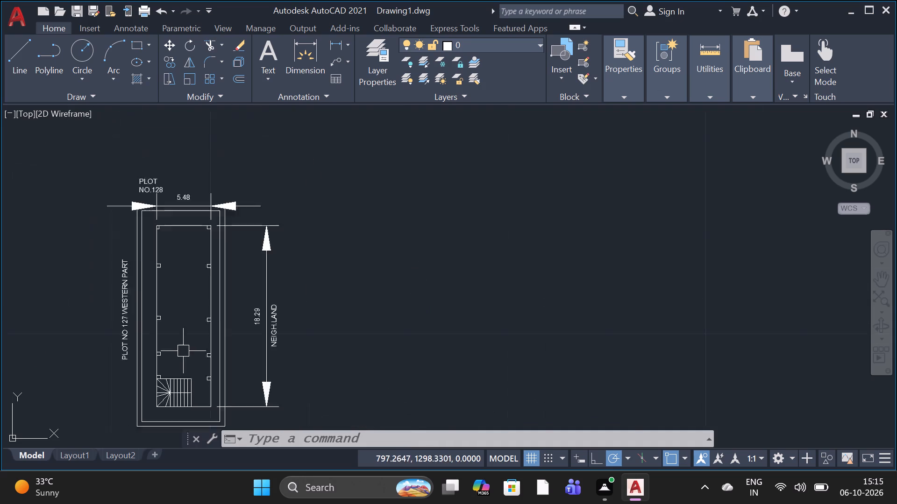
{"action": "scroll", "coordinate": [183, 351], "scroll_direction": "down", "scroll_amount": 1}
{"action": "scroll", "coordinate": [178, 407], "scroll_direction": "up", "scroll_amount": 3}
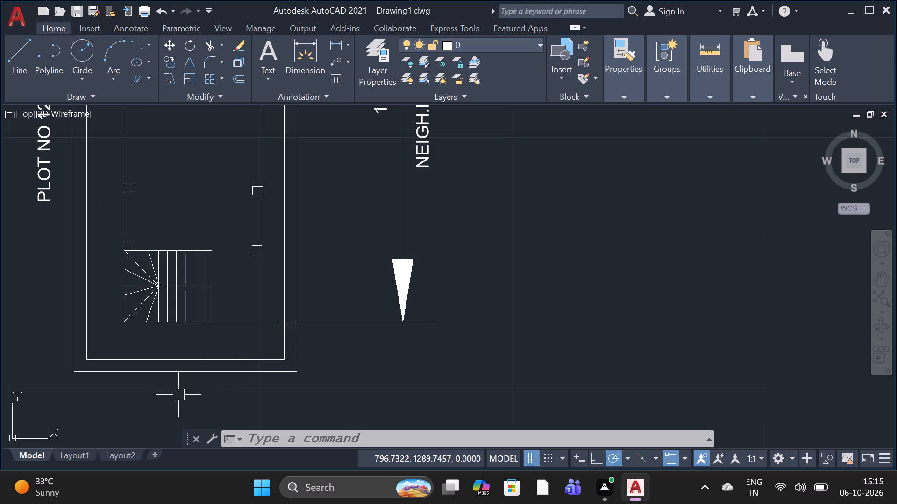
{"action": "scroll", "coordinate": [175, 367], "scroll_direction": "up", "scroll_amount": 1}
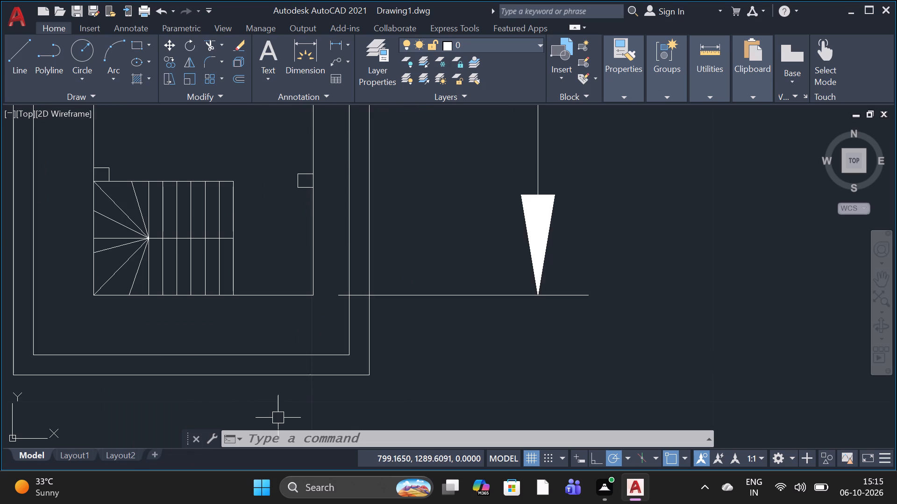
{"action": "left_click", "coordinate": [19, 52]}
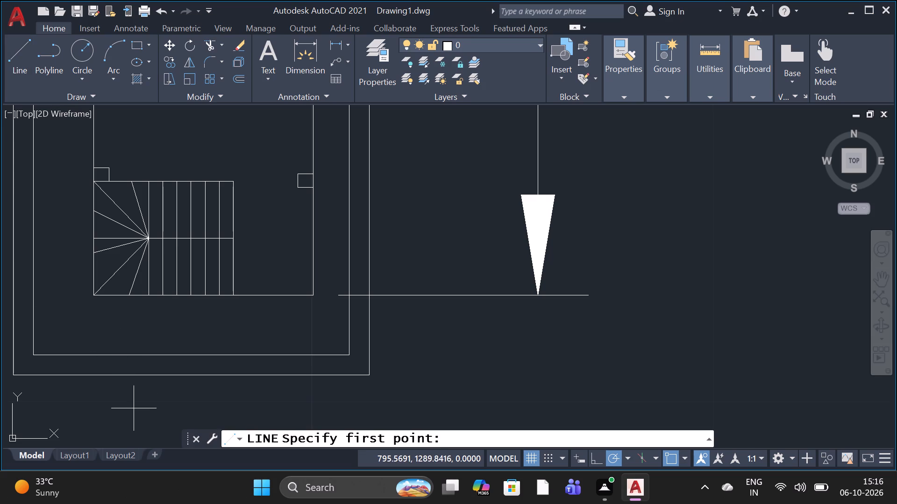
{"action": "left_click", "coordinate": [36, 301]}
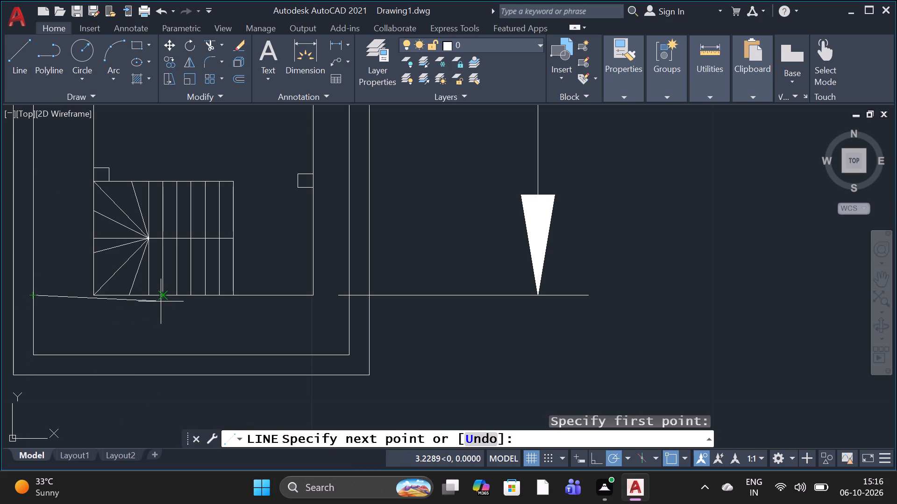
{"action": "left_click", "coordinate": [36, 313]}
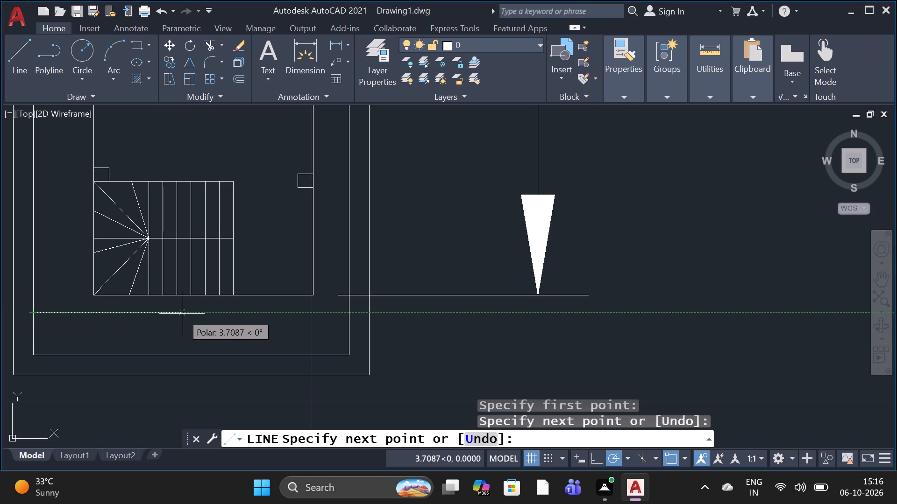
{"action": "left_click", "coordinate": [232, 315]}
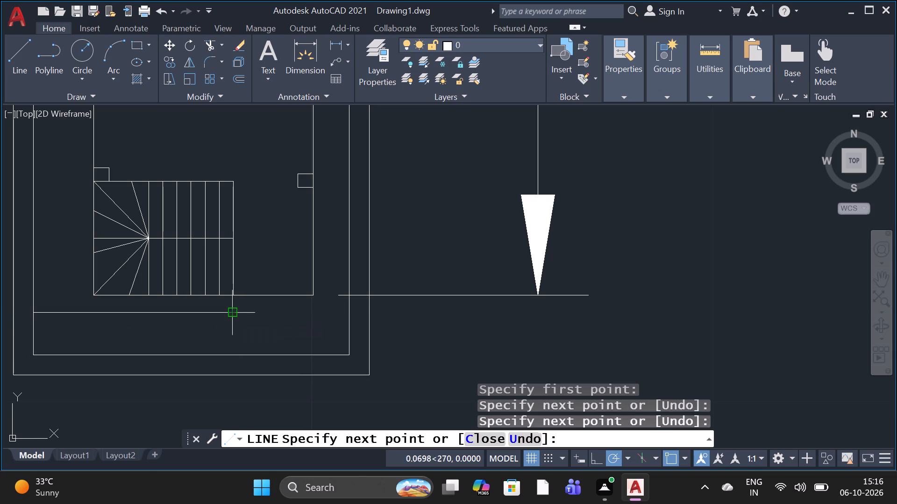
{"action": "left_click", "coordinate": [236, 358]}
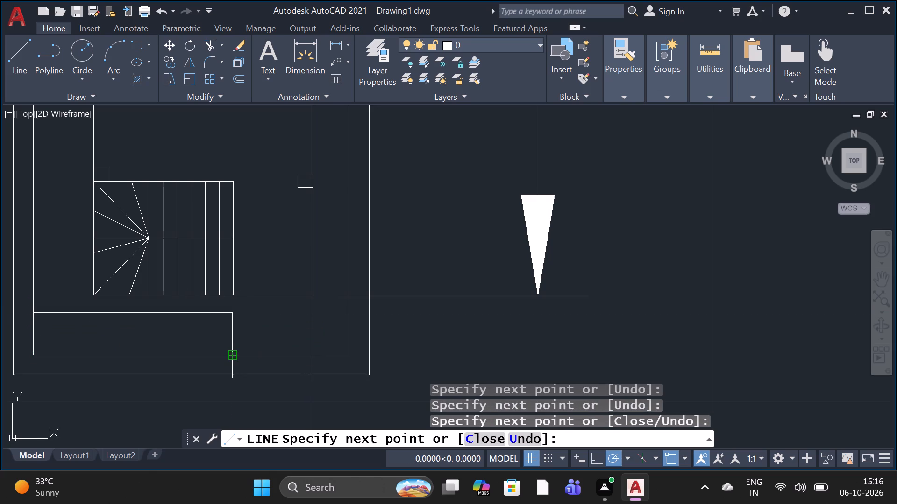
{"action": "key", "text": "space"}
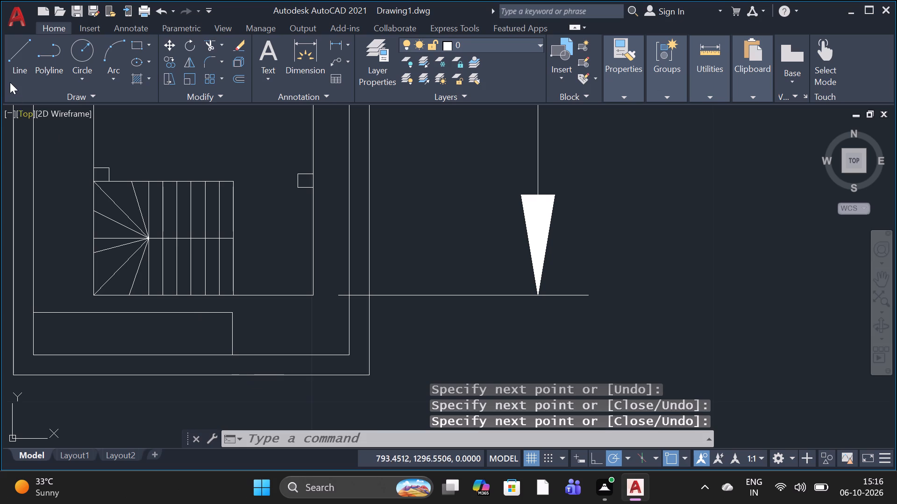
Draw connected lines forming a small box about 0.41 by 0.07 m inside the middle rectangle's southeast corner.
{"action": "left_click", "coordinate": [14, 79]}
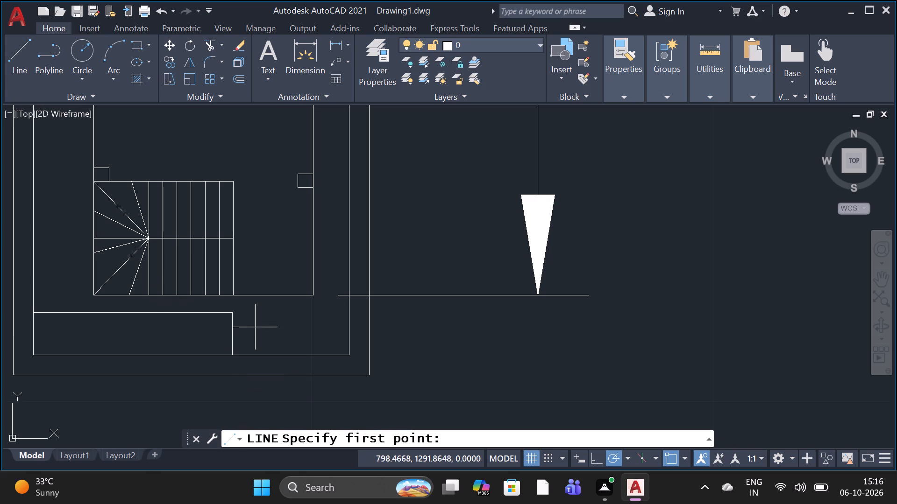
{"action": "scroll", "coordinate": [344, 358], "scroll_direction": "up", "scroll_amount": 1}
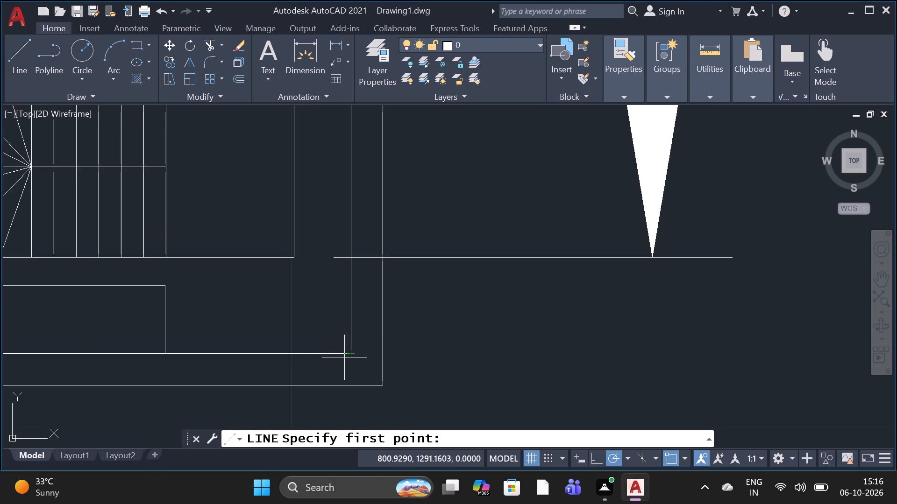
{"action": "left_click", "coordinate": [348, 350]}
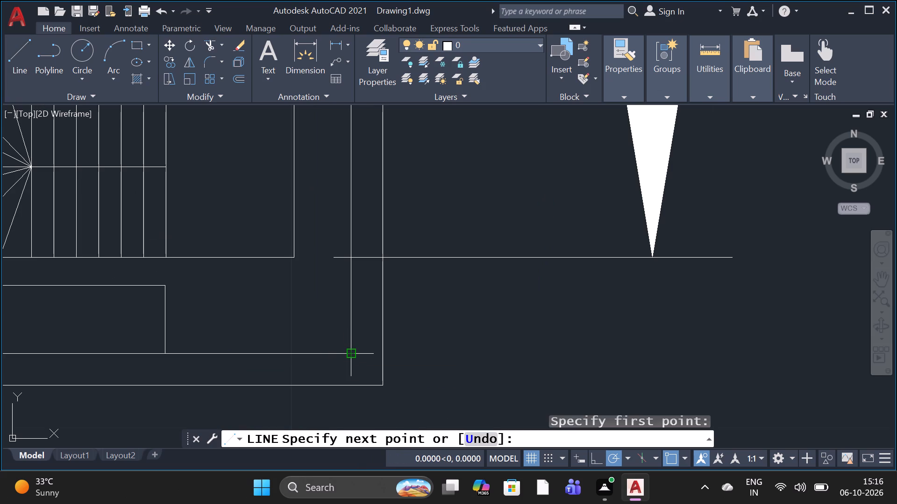
{"action": "scroll", "coordinate": [349, 344], "scroll_direction": "up", "scroll_amount": 3}
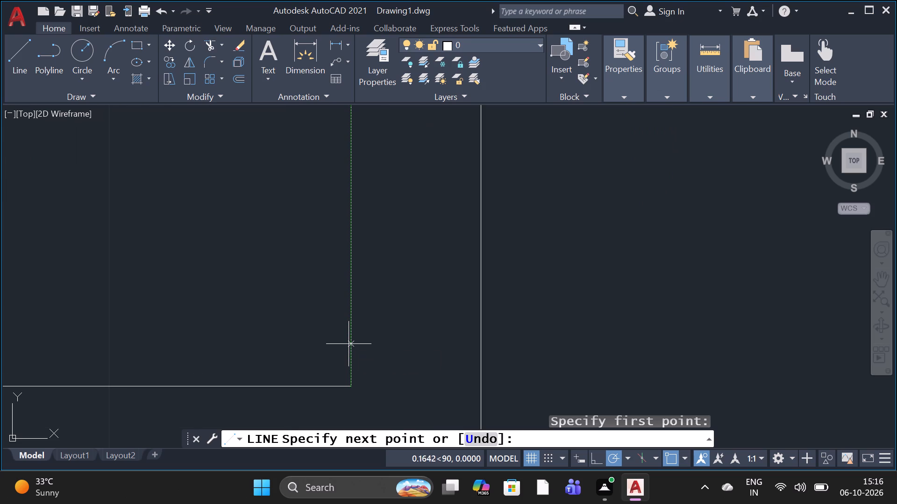
{"action": "left_click", "coordinate": [352, 368]}
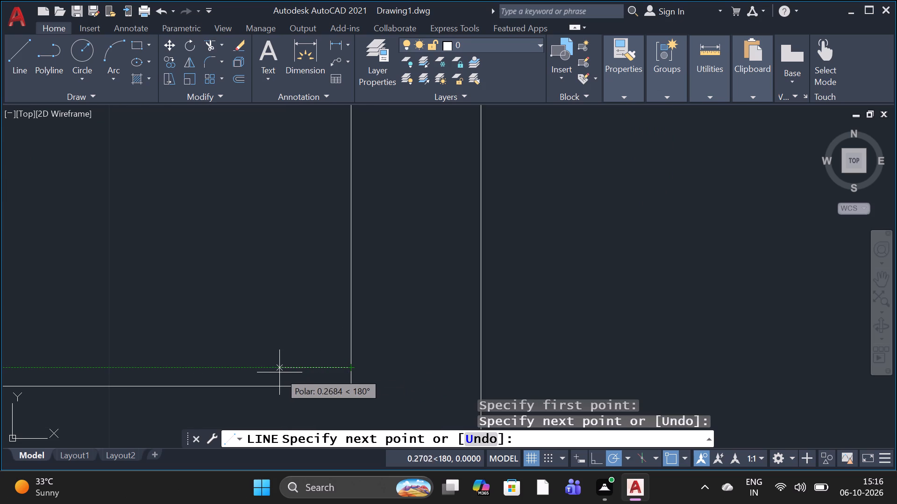
{"action": "left_click", "coordinate": [243, 368]}
{"action": "left_click", "coordinate": [242, 381]}
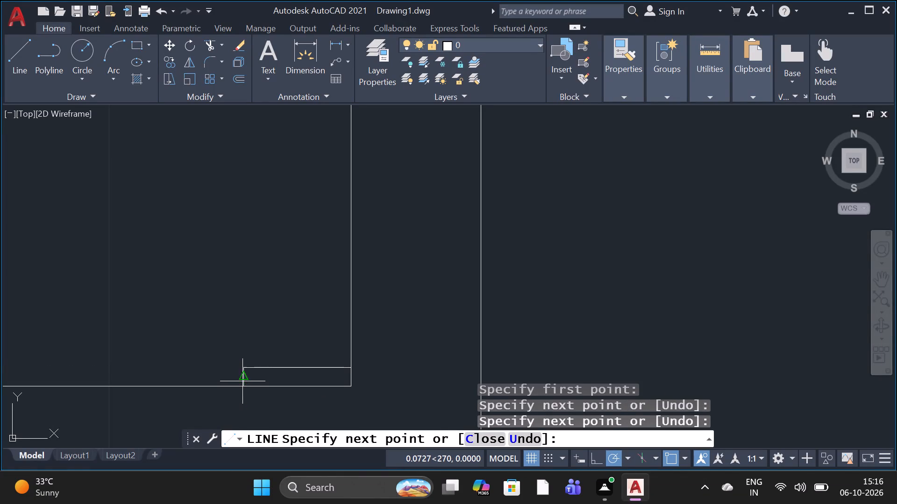
{"action": "key", "text": "space"}
Hatch the boxed-off southwest strip below the staircase with the AR-CONC pattern.
{"action": "scroll", "coordinate": [291, 284], "scroll_direction": "down", "scroll_amount": 2}
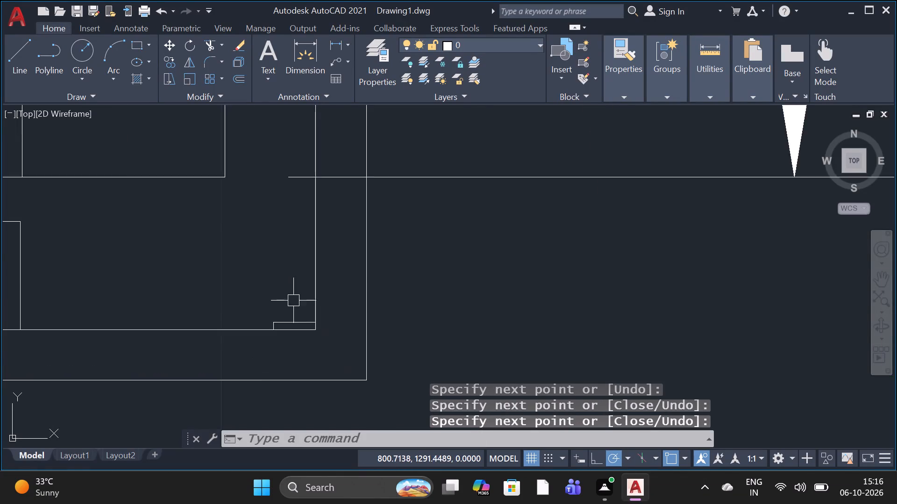
{"action": "scroll", "coordinate": [295, 305], "scroll_direction": "down", "scroll_amount": 1}
{"action": "scroll", "coordinate": [222, 343], "scroll_direction": "down", "scroll_amount": 1}
{"action": "scroll", "coordinate": [175, 381], "scroll_direction": "up", "scroll_amount": 1}
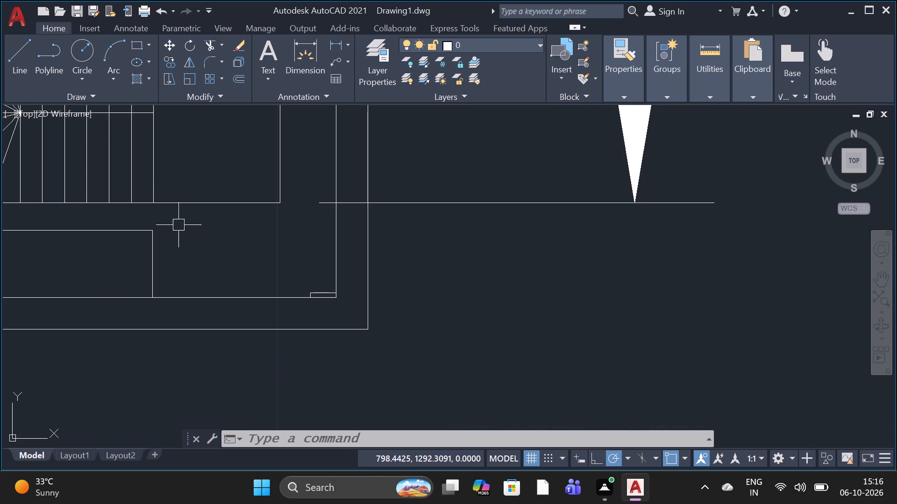
{"action": "type", "text": "H"}
{"action": "key", "text": "space"}
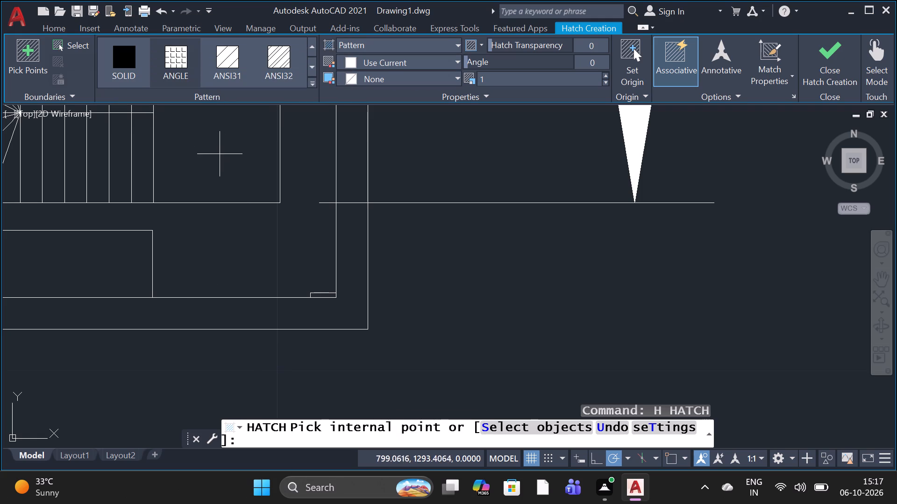
{"action": "scroll", "coordinate": [241, 167], "scroll_direction": "down", "scroll_amount": 1}
{"action": "scroll", "coordinate": [257, 146], "scroll_direction": "up", "scroll_amount": 1}
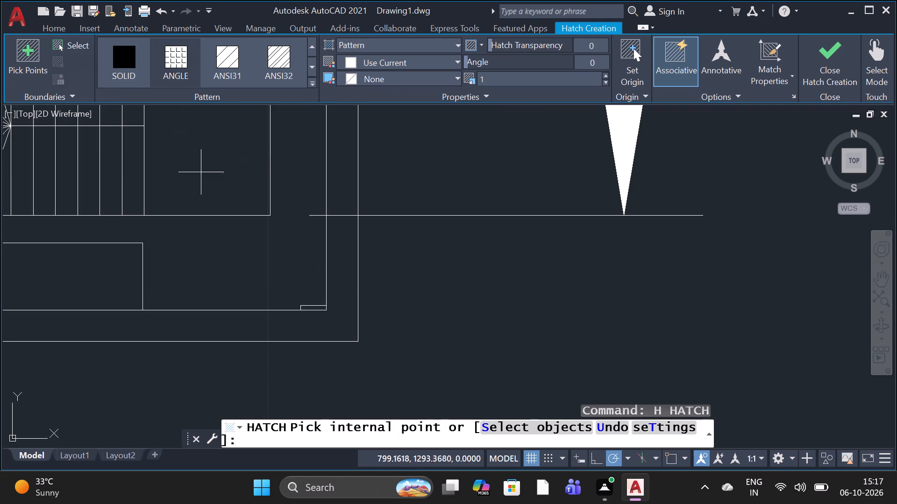
{"action": "left_click", "coordinate": [377, 45]}
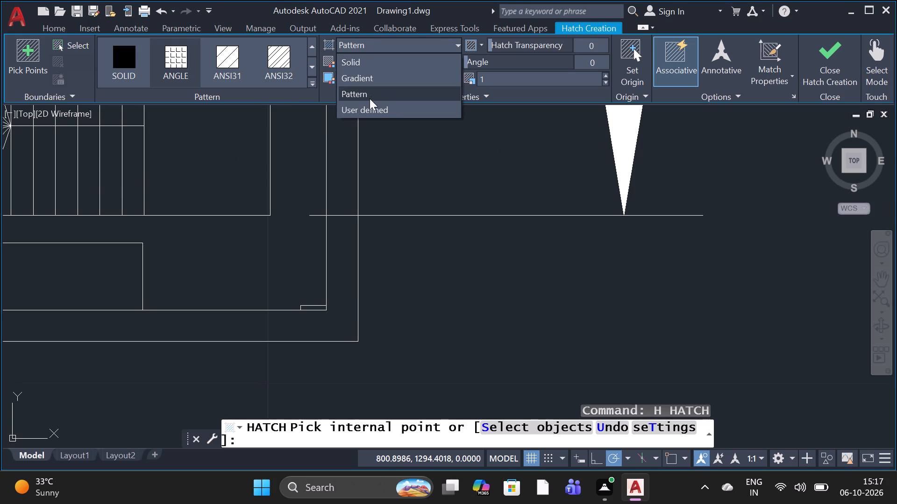
{"action": "left_click", "coordinate": [378, 94]}
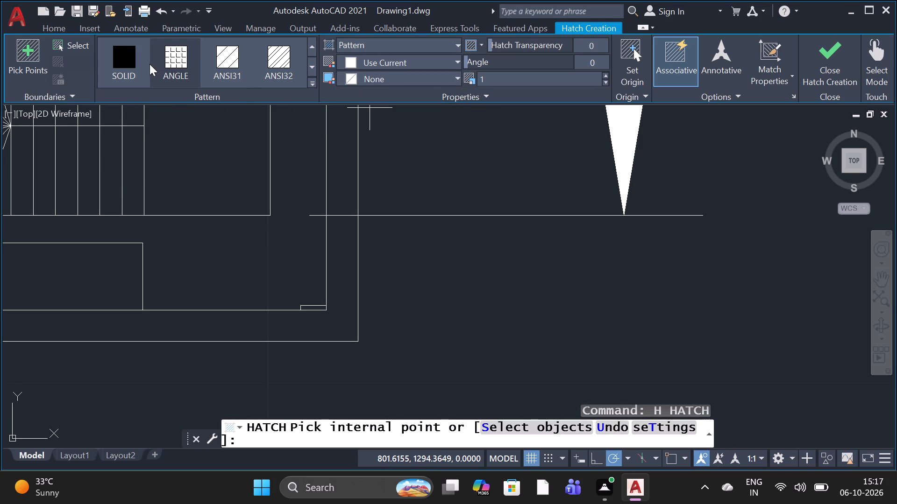
{"action": "left_click", "coordinate": [275, 97]}
{"action": "left_click", "coordinate": [313, 81]}
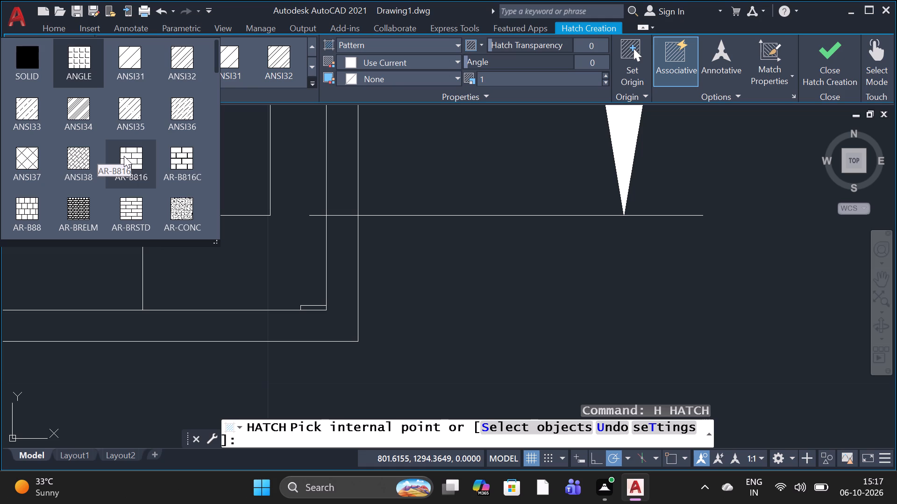
{"action": "left_click", "coordinate": [177, 221]}
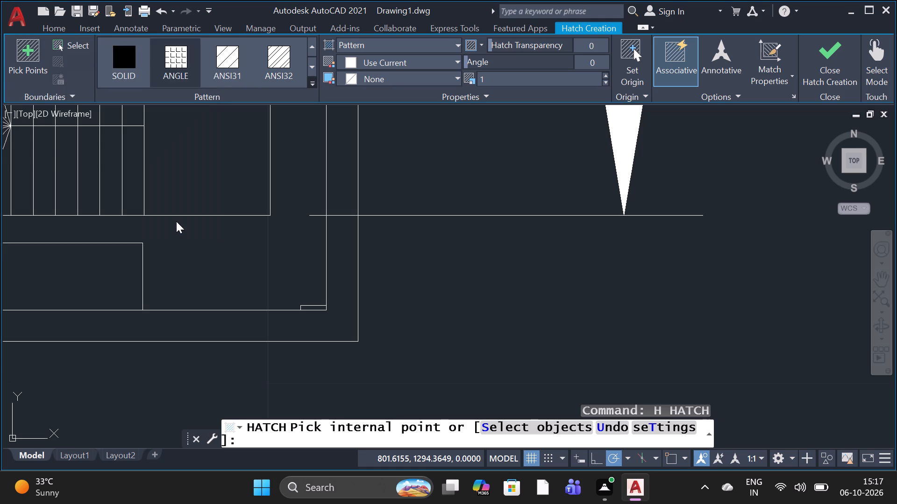
{"action": "left_click", "coordinate": [85, 274]}
{"action": "scroll", "coordinate": [103, 265], "scroll_direction": "down", "scroll_amount": 1}
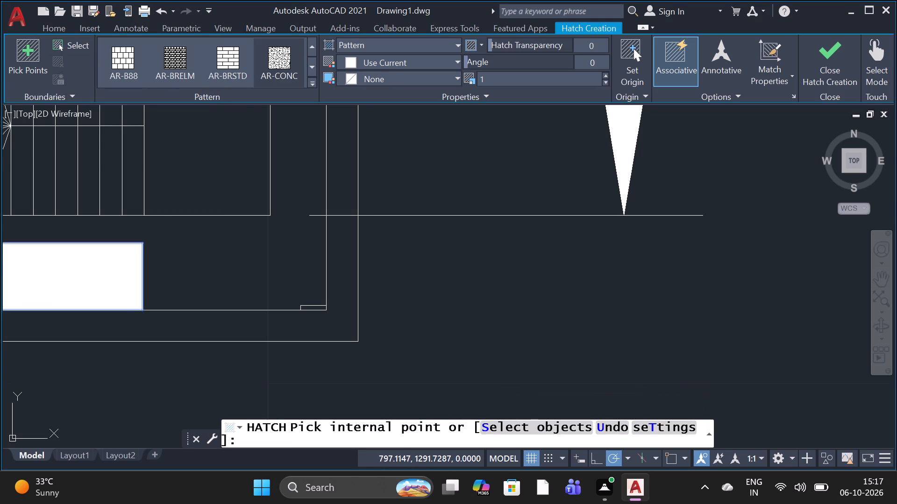
{"action": "scroll", "coordinate": [107, 262], "scroll_direction": "down", "scroll_amount": 1}
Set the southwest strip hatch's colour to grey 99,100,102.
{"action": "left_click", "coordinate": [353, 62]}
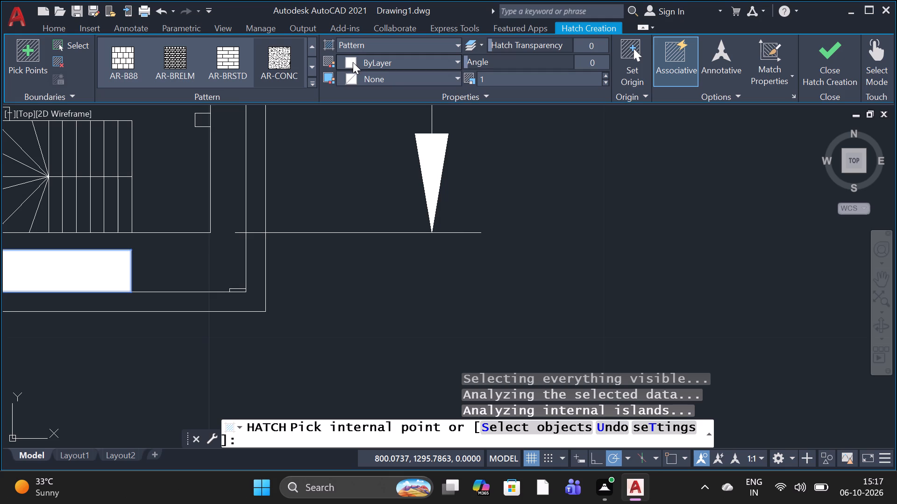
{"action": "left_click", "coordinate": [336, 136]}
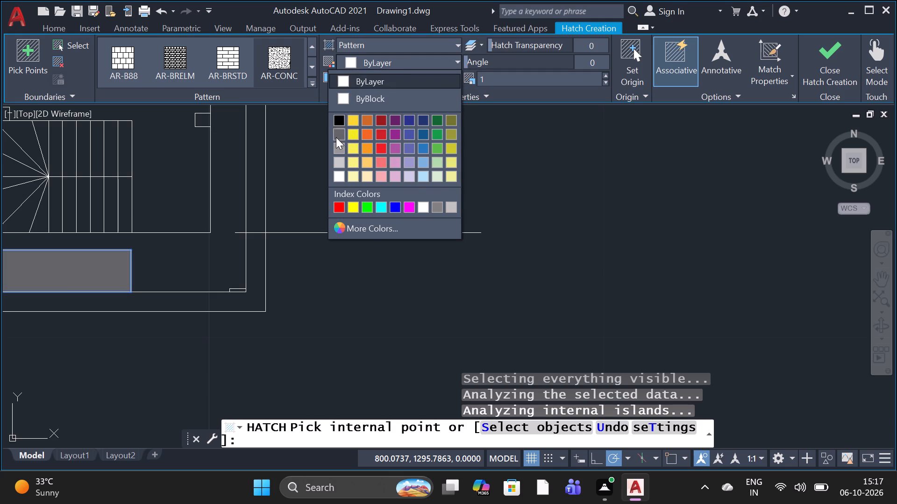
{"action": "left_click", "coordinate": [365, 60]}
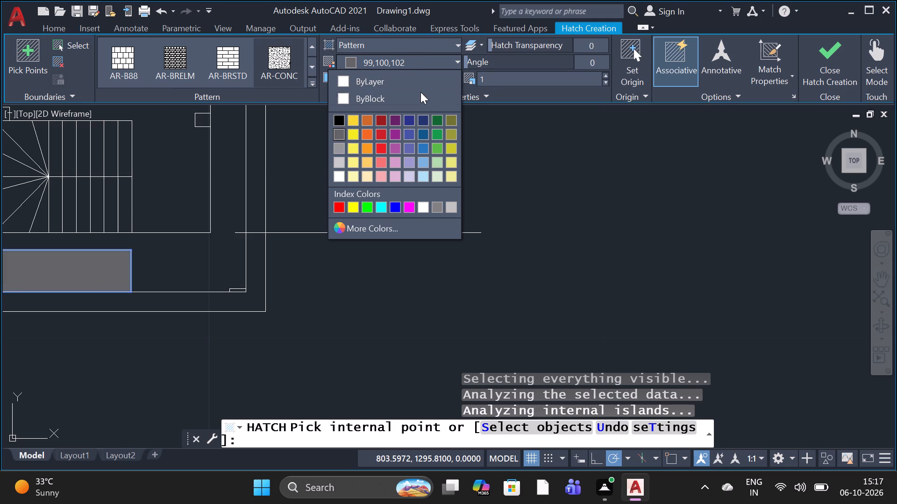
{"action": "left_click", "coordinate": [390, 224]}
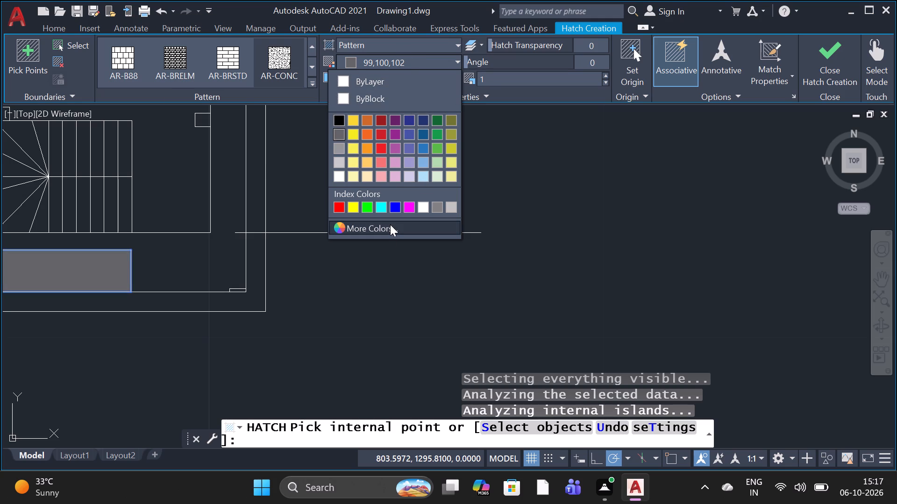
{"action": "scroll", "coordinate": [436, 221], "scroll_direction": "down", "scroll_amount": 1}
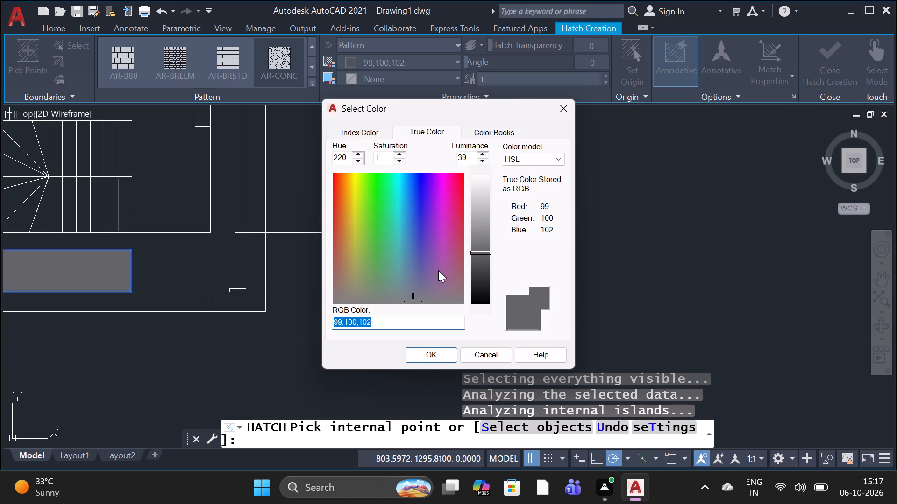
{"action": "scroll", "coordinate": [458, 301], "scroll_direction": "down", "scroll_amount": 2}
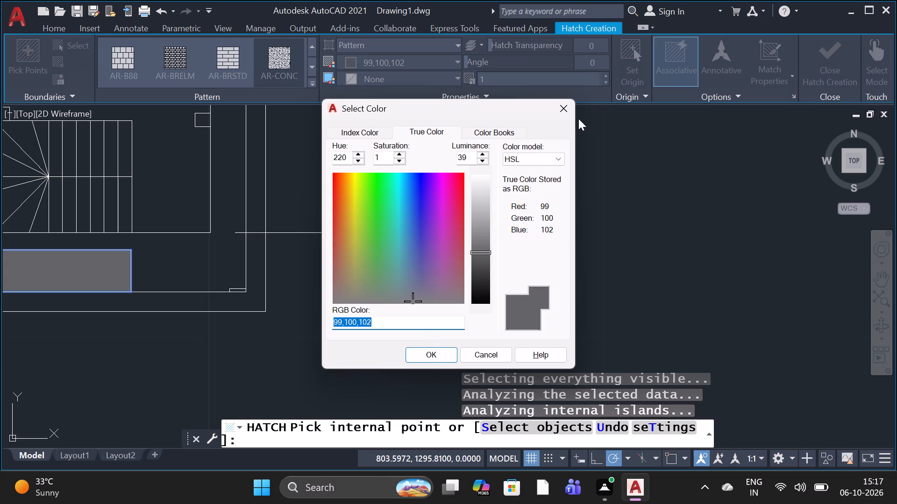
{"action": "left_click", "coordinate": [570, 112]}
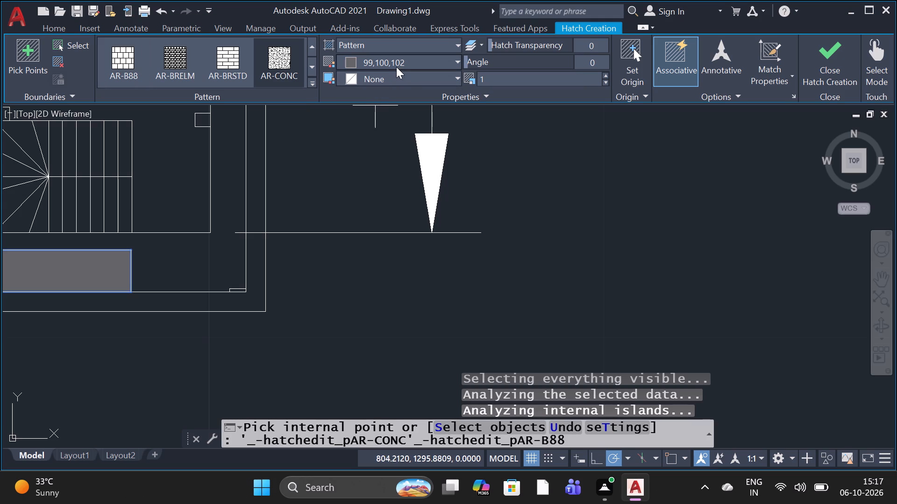
Set the southwest strip hatch's colour to ByBlock.
{"action": "left_click", "coordinate": [456, 60]}
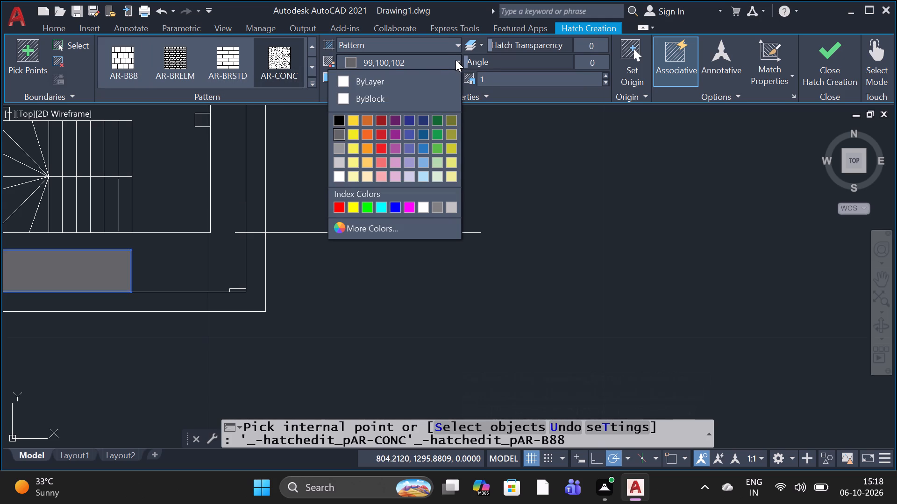
{"action": "left_click", "coordinate": [440, 100]}
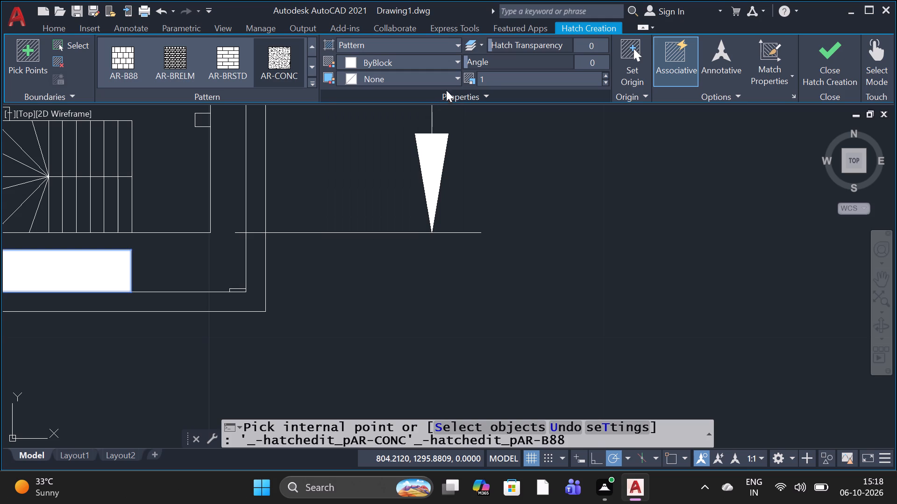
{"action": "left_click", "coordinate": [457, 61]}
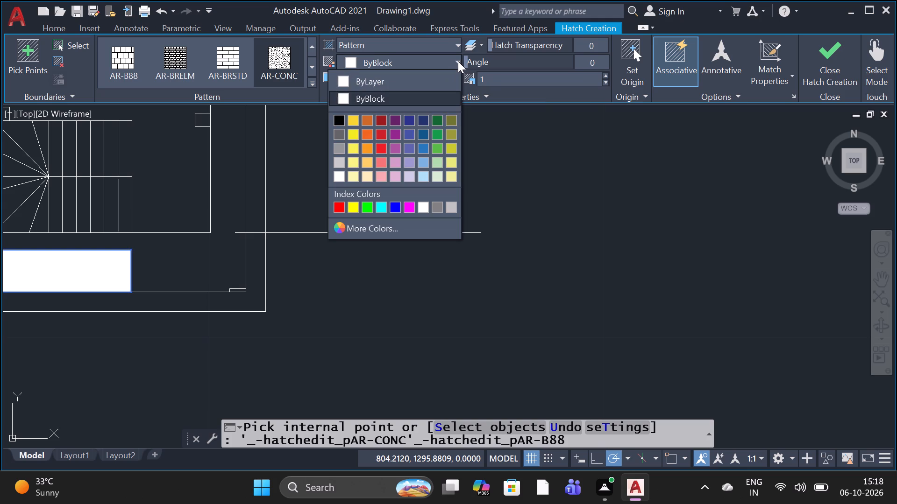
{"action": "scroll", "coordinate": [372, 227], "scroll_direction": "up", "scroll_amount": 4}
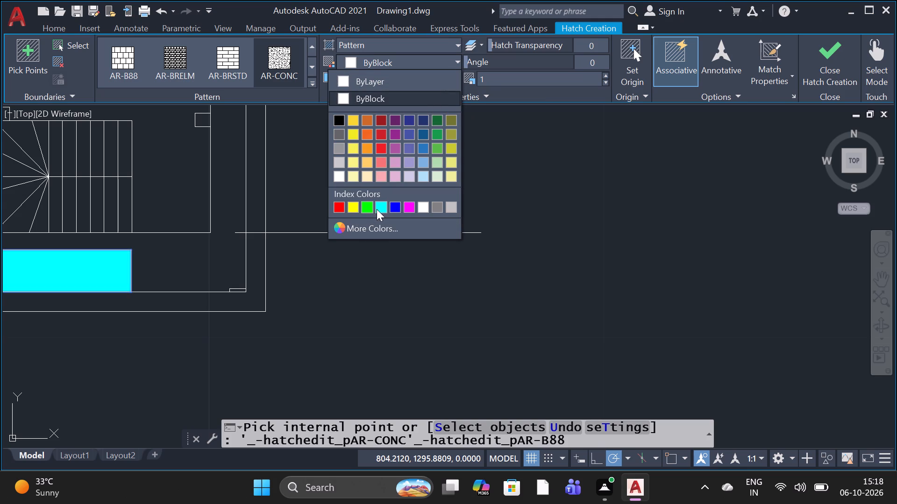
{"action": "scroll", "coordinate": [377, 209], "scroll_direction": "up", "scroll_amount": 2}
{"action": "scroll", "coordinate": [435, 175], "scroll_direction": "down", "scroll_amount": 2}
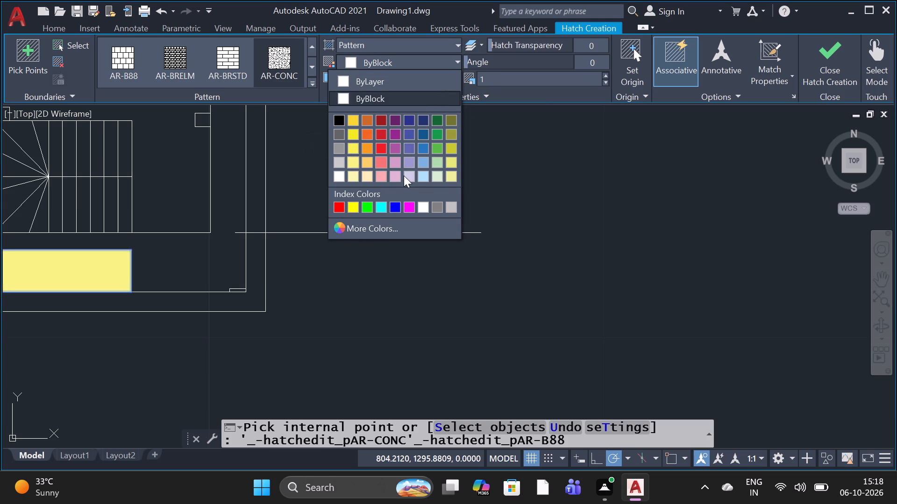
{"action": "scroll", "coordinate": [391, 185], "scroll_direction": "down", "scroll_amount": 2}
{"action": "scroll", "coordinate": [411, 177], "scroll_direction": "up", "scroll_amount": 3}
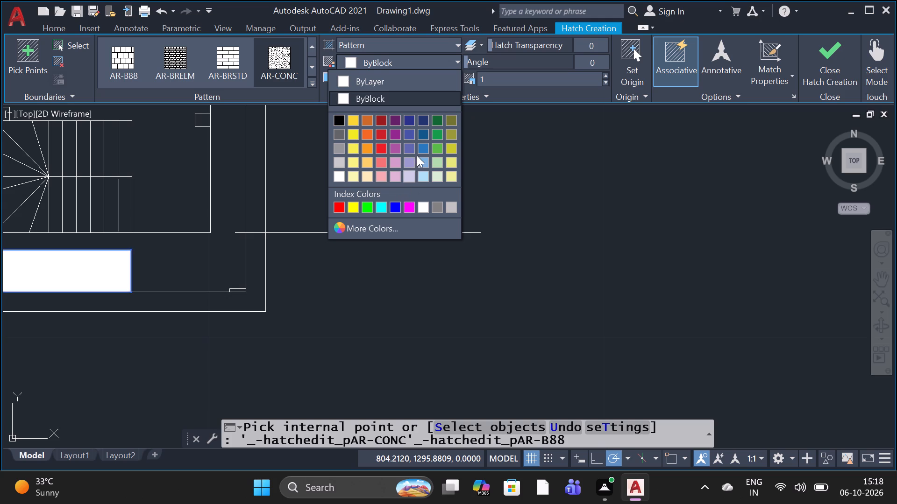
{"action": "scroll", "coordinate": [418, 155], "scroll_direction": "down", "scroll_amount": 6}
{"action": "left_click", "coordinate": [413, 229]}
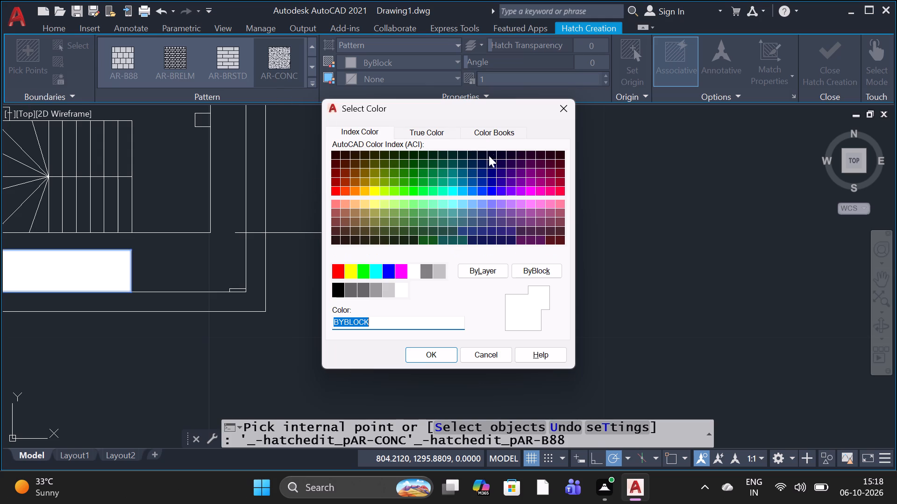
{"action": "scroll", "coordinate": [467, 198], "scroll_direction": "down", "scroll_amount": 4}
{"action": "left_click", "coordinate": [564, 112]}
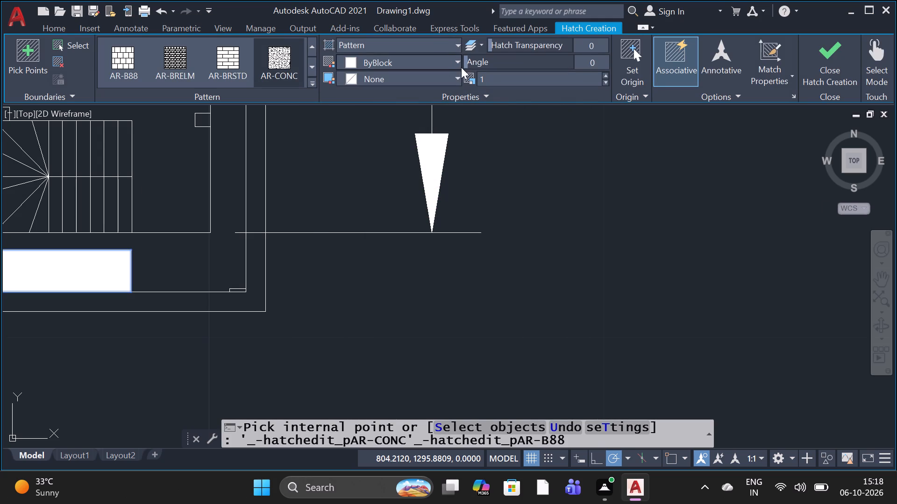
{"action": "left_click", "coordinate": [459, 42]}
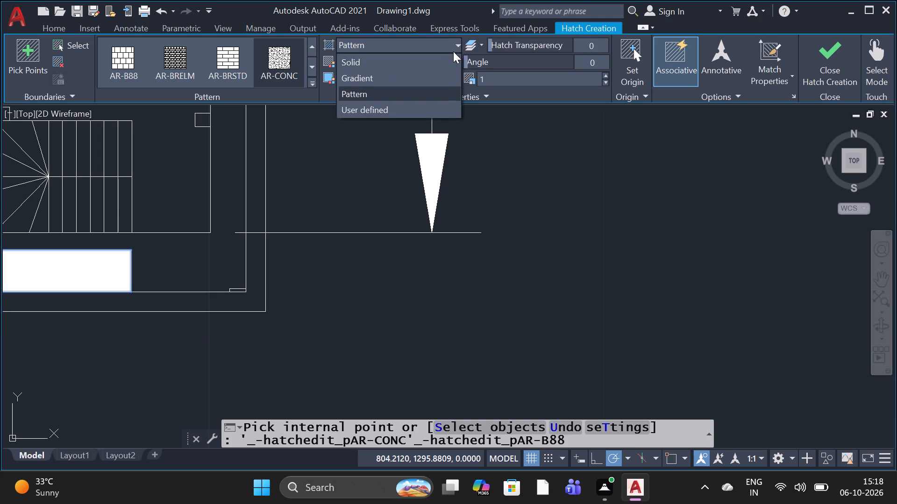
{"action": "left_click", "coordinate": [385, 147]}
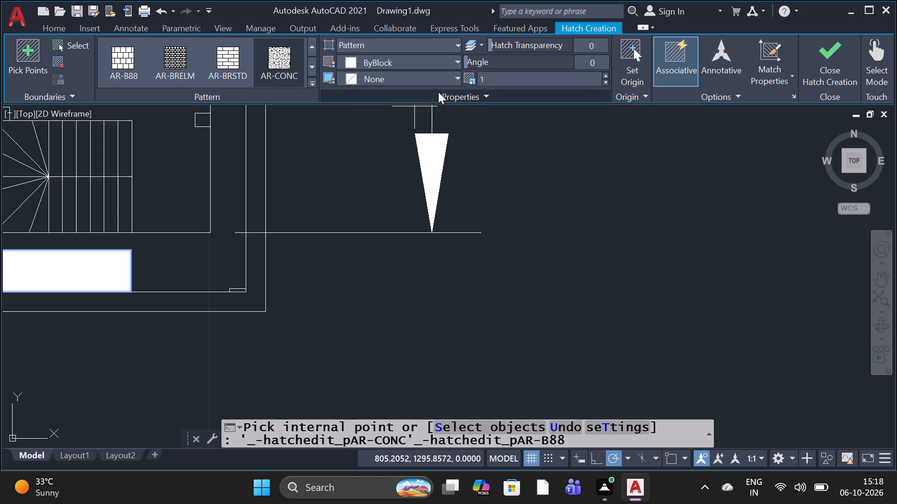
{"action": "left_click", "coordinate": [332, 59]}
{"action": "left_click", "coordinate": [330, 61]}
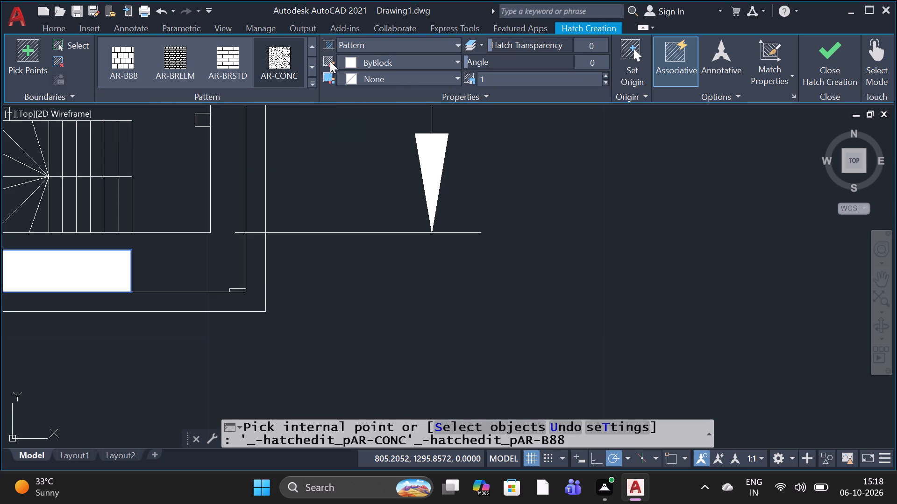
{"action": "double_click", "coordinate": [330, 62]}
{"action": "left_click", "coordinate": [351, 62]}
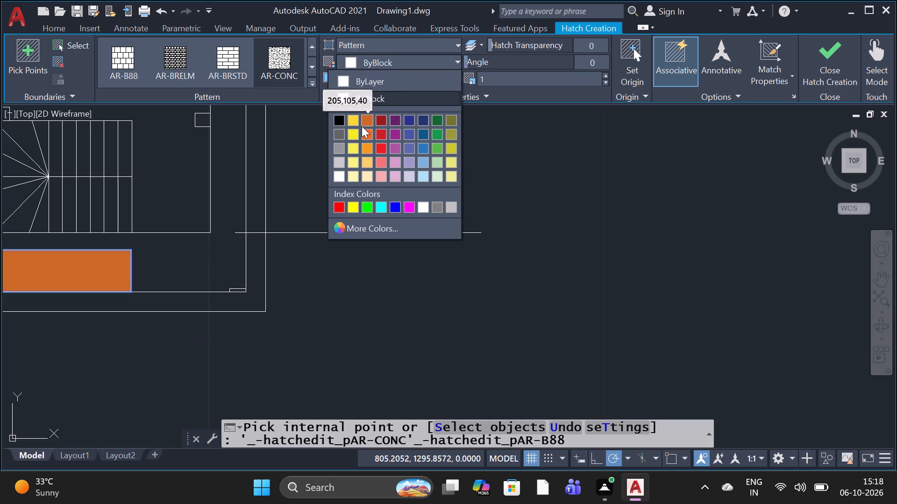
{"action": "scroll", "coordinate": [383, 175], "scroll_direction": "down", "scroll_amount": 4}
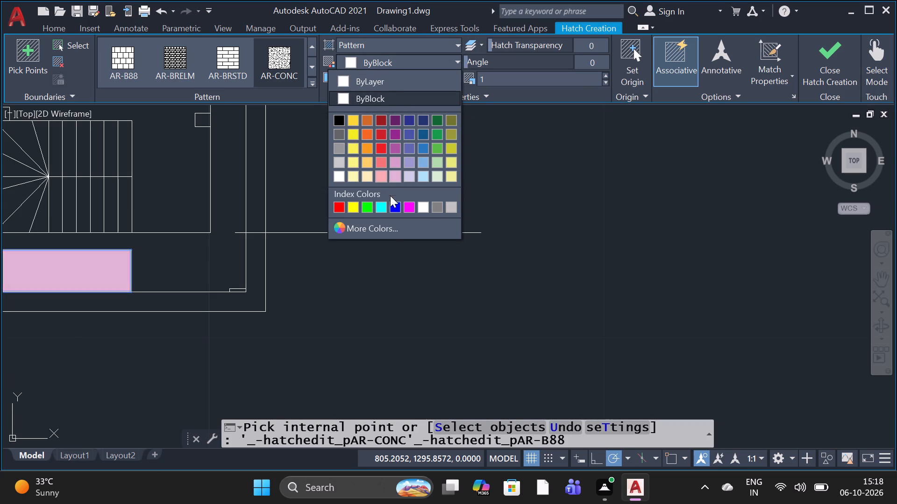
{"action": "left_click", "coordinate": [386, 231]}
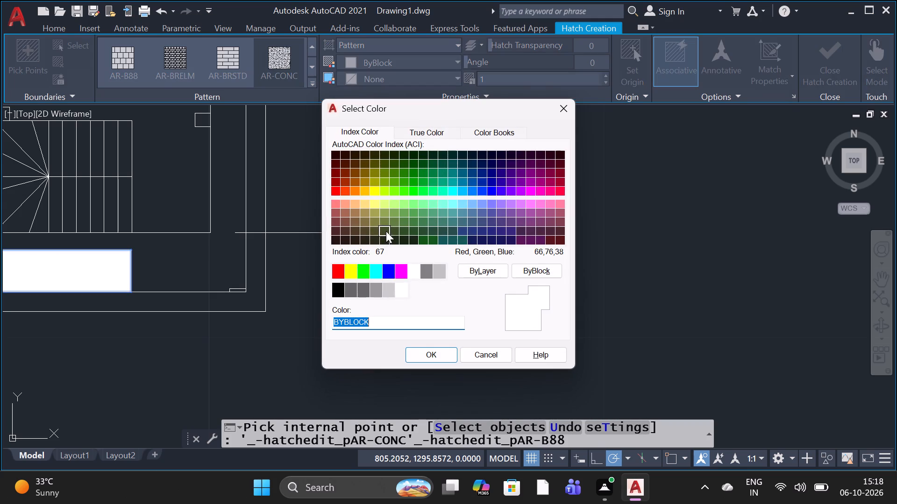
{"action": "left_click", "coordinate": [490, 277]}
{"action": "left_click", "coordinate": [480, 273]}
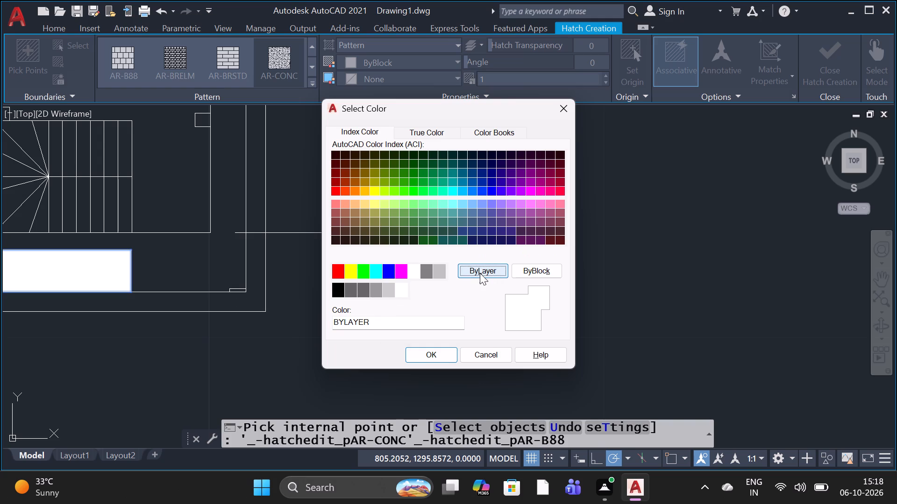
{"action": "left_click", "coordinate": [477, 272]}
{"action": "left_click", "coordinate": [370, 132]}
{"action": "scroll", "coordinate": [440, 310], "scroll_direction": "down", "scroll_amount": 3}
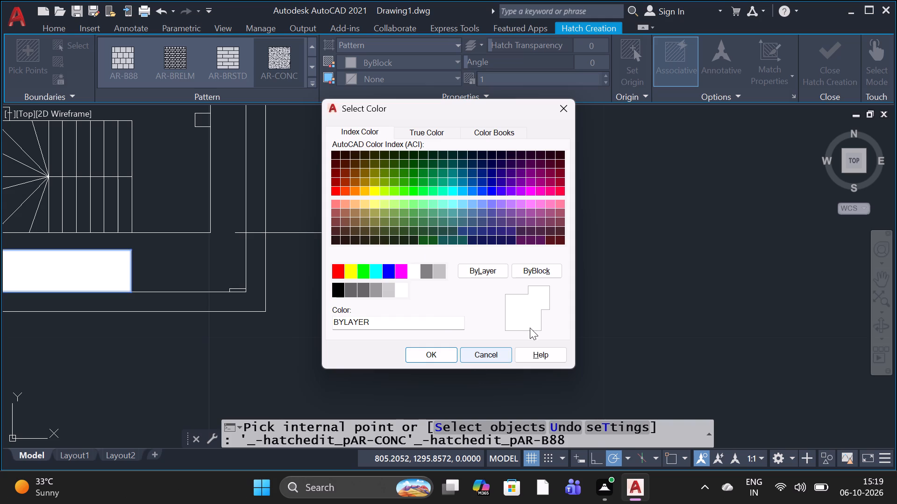
Read the help page on the index colour options, including ByLayer and ByBlock, and leave the colour selection.
{"action": "left_click", "coordinate": [531, 356]}
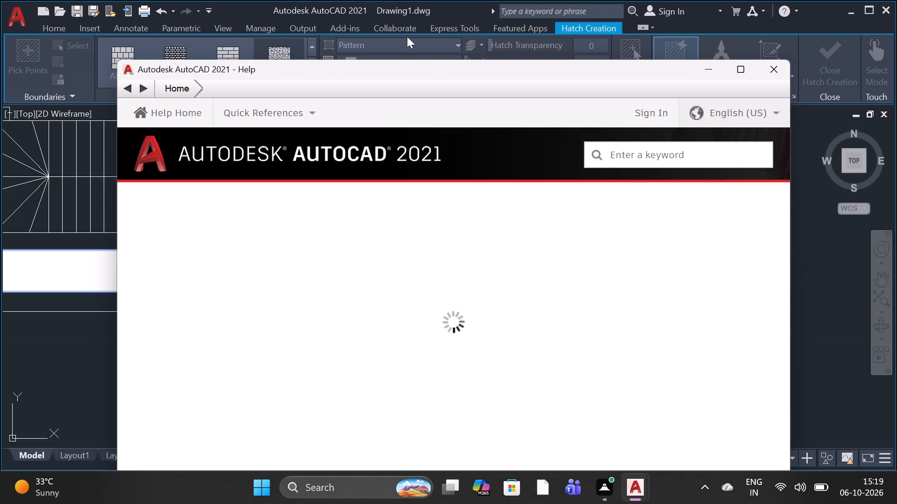
{"action": "scroll", "coordinate": [391, 314], "scroll_direction": "down", "scroll_amount": 3}
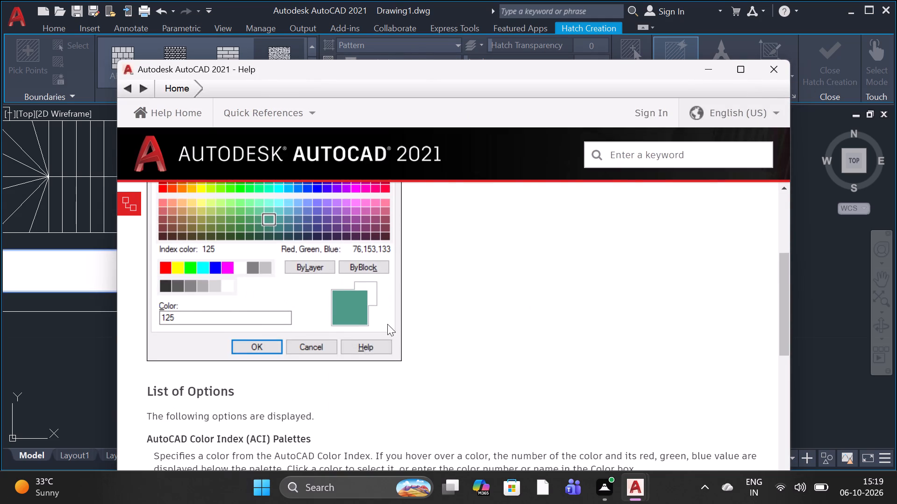
{"action": "scroll", "coordinate": [385, 328], "scroll_direction": "down", "scroll_amount": 4}
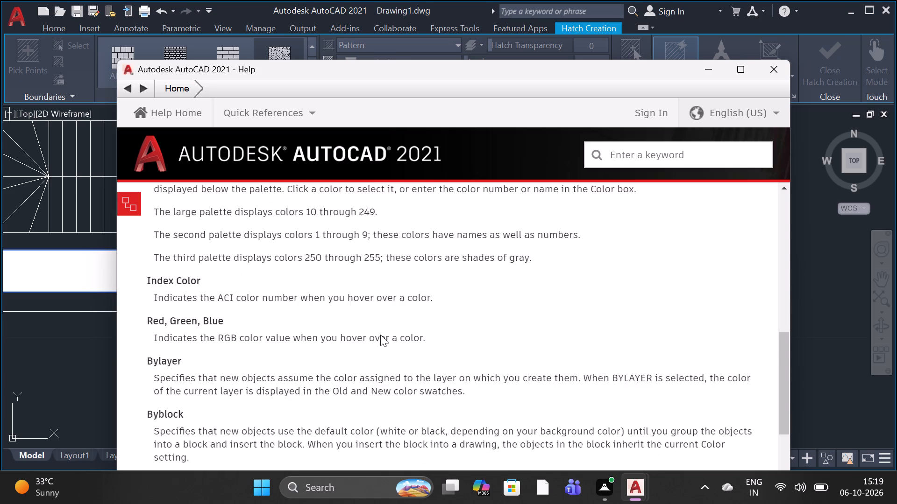
{"action": "scroll", "coordinate": [380, 335], "scroll_direction": "down", "scroll_amount": 7}
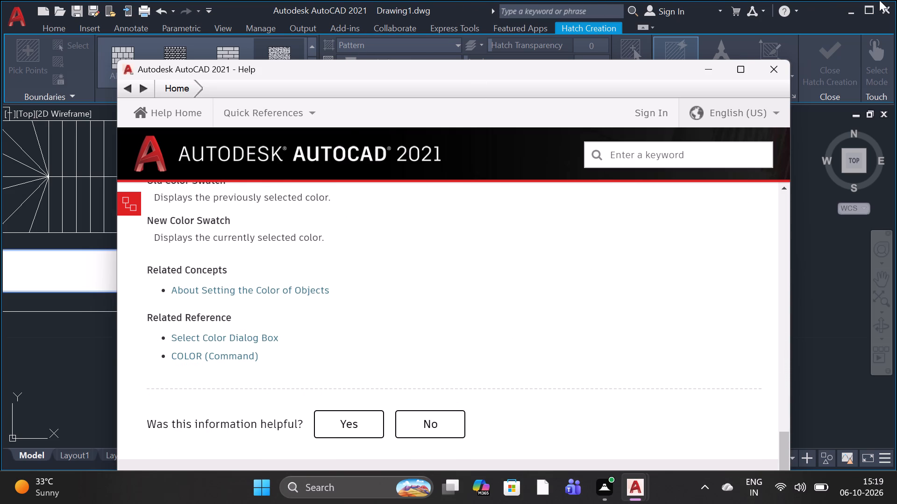
{"action": "left_click", "coordinate": [23, 179]}
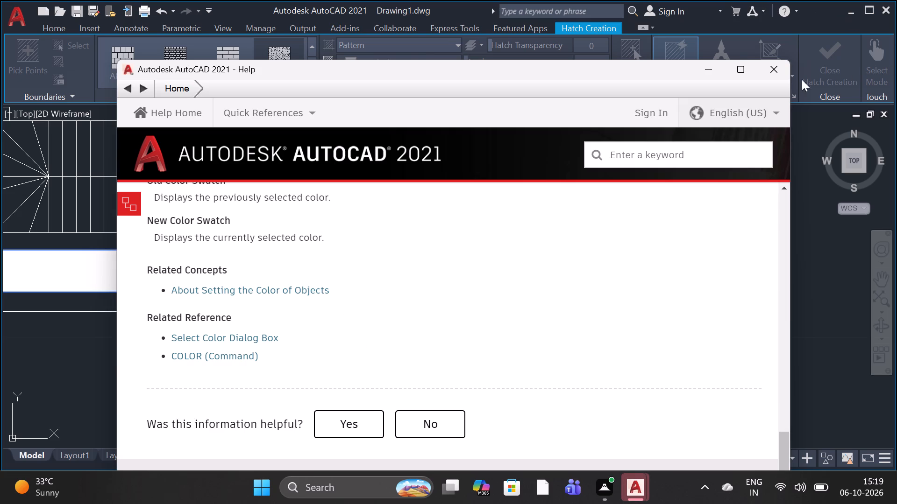
{"action": "left_click", "coordinate": [777, 72]}
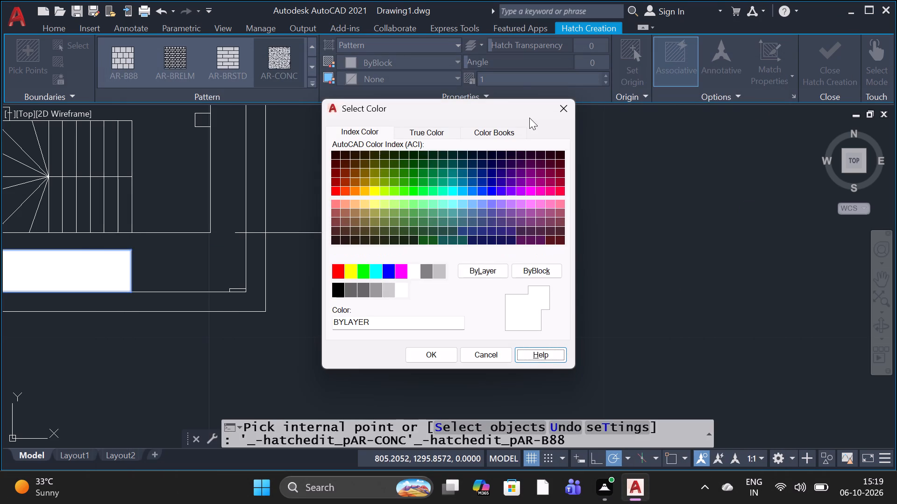
{"action": "left_click", "coordinate": [562, 115]}
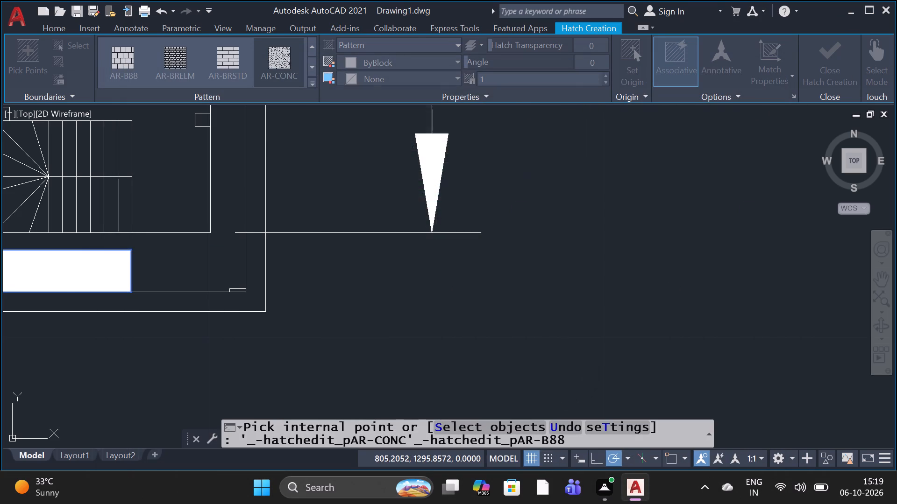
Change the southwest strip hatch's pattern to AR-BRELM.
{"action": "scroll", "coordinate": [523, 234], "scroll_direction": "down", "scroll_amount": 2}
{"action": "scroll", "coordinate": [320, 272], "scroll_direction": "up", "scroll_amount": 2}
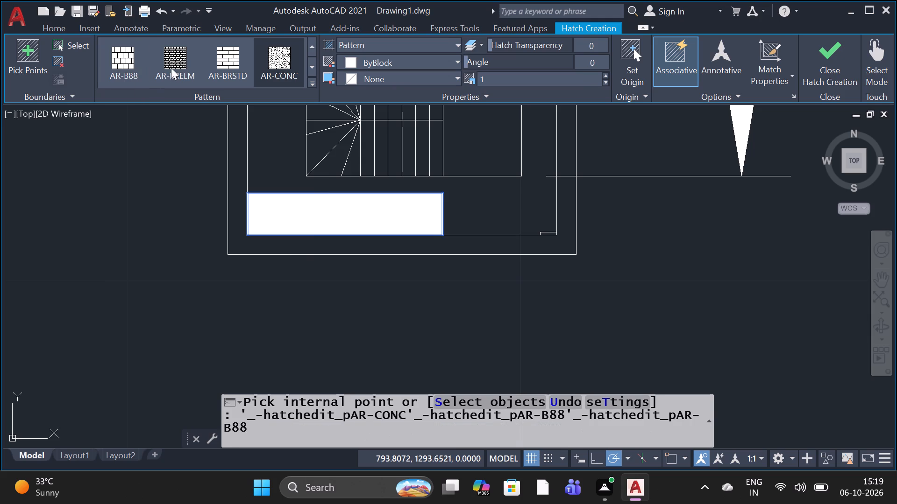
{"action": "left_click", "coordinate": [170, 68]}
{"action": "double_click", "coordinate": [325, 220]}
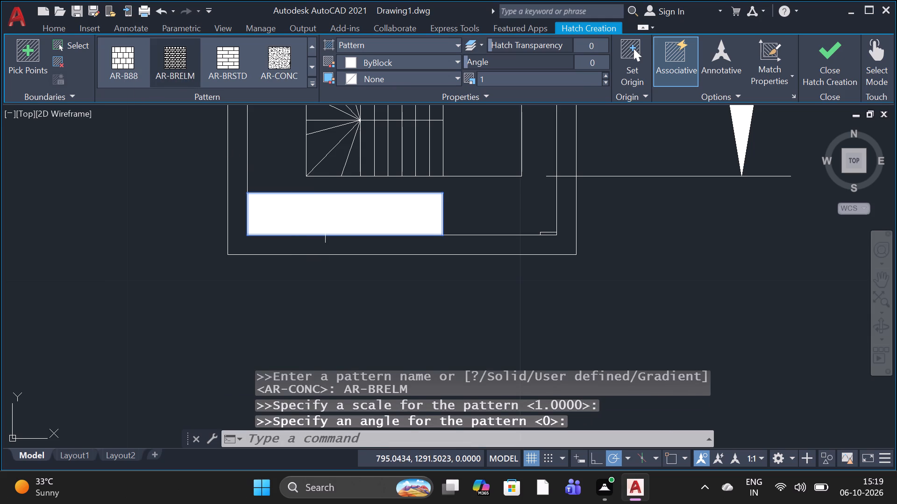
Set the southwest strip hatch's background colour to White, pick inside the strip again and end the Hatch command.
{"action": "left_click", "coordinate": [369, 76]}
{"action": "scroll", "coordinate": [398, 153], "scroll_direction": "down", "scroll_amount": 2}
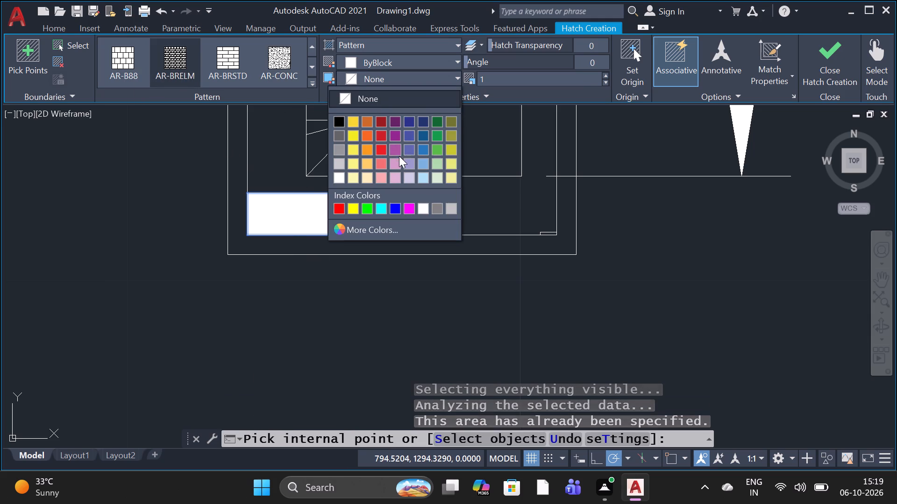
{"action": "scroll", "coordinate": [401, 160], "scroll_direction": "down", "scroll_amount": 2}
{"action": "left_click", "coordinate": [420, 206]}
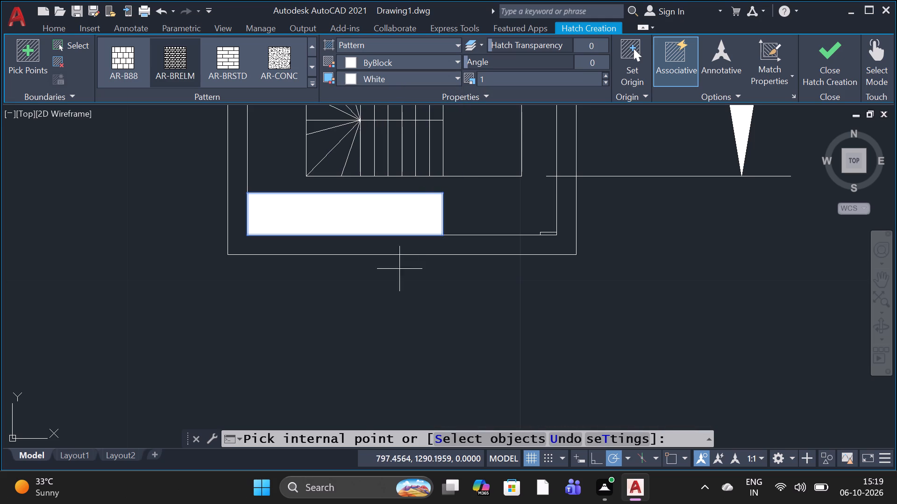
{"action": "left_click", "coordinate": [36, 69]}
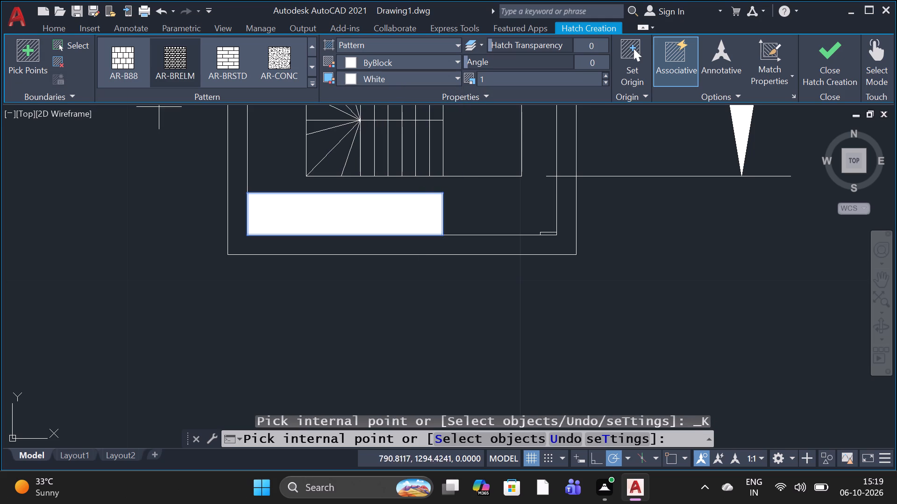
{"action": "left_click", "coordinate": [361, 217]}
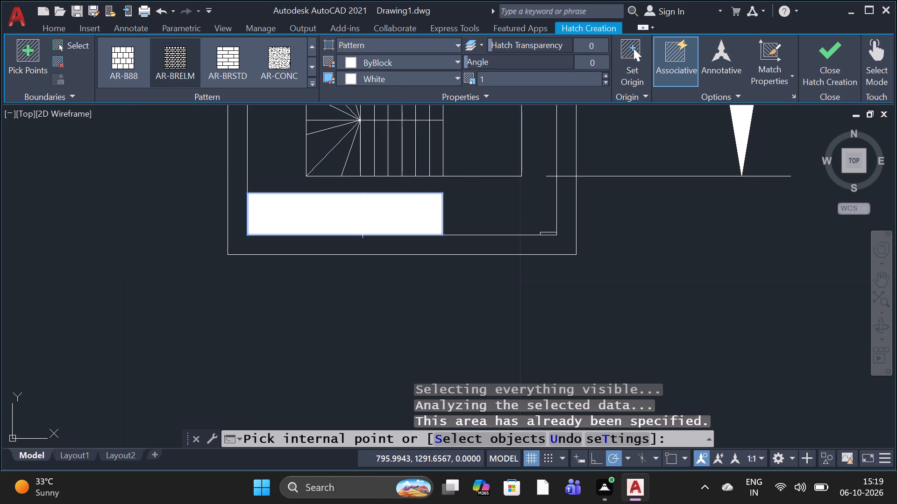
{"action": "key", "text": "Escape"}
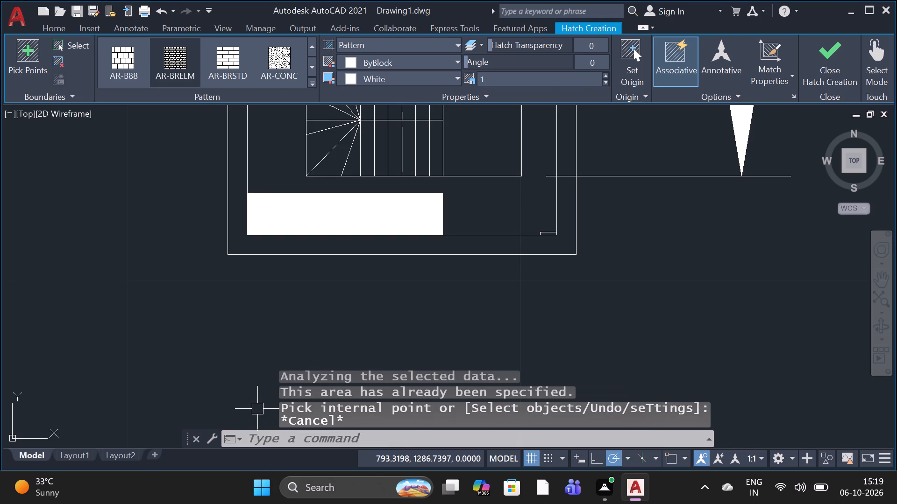
Undo the southwest strip's hatch and the view change before it.
{"action": "key", "text": "ctrl+z"}
{"action": "key", "text": "ctrl+z"}
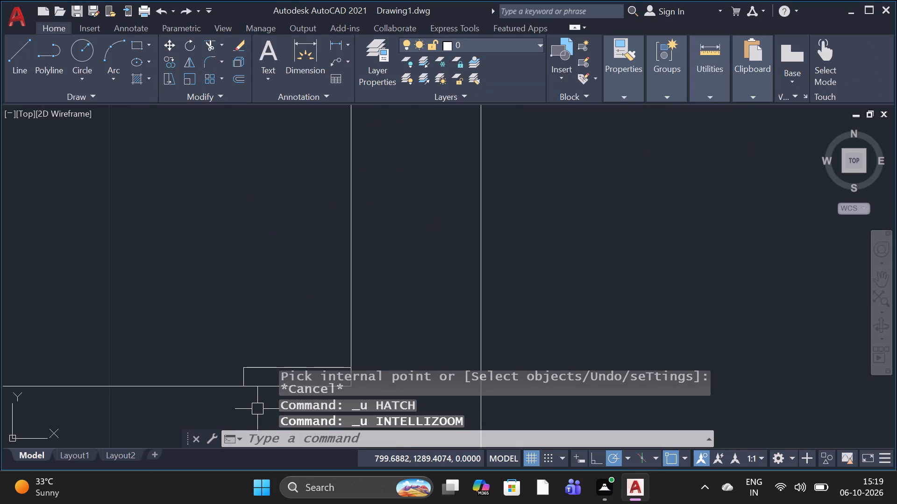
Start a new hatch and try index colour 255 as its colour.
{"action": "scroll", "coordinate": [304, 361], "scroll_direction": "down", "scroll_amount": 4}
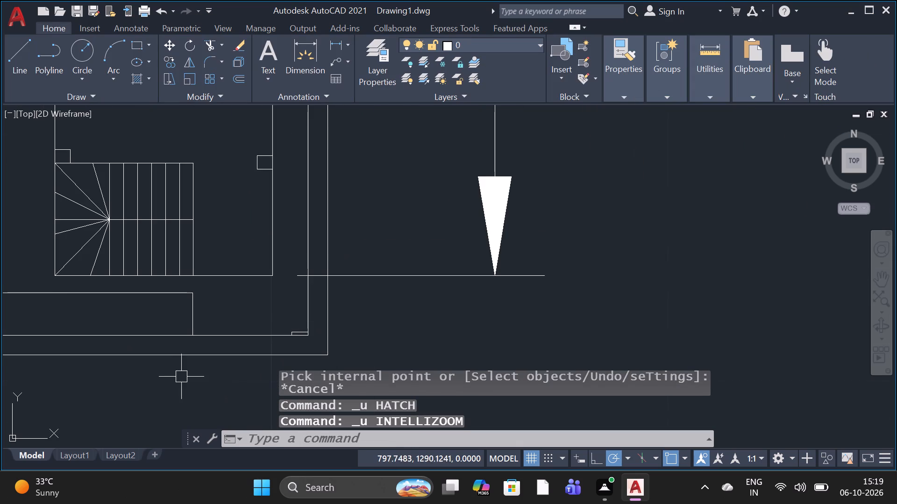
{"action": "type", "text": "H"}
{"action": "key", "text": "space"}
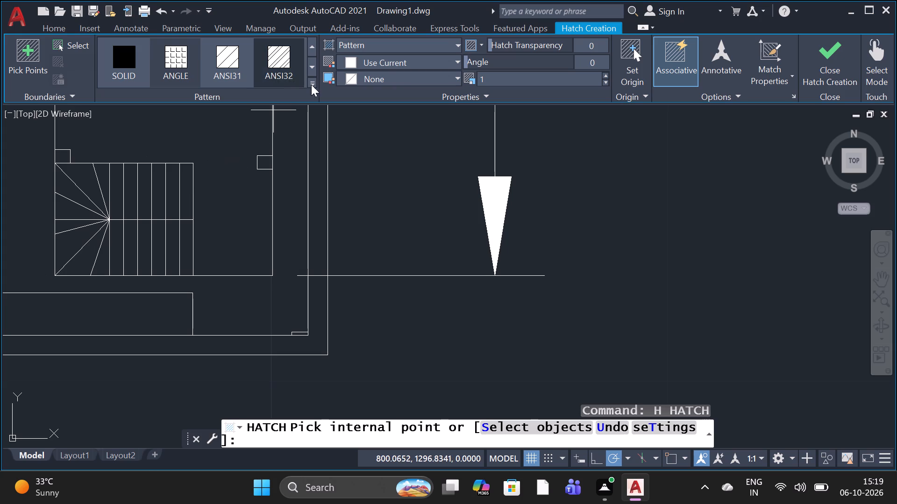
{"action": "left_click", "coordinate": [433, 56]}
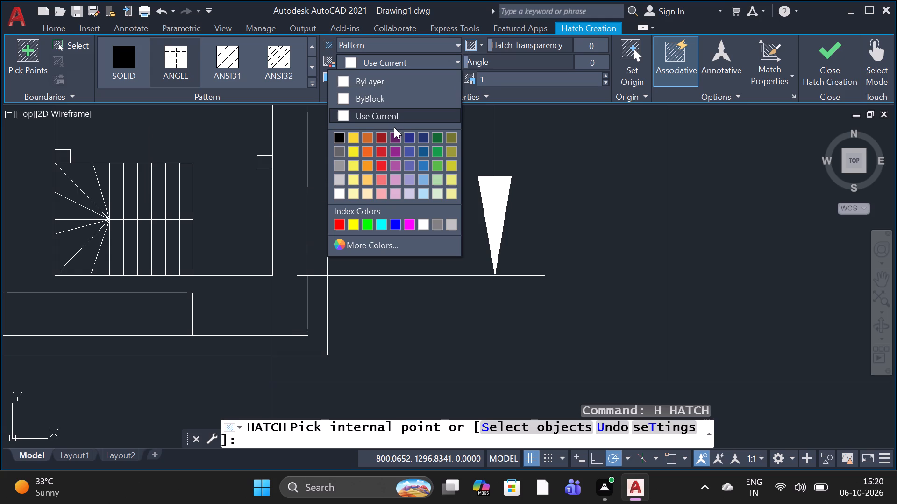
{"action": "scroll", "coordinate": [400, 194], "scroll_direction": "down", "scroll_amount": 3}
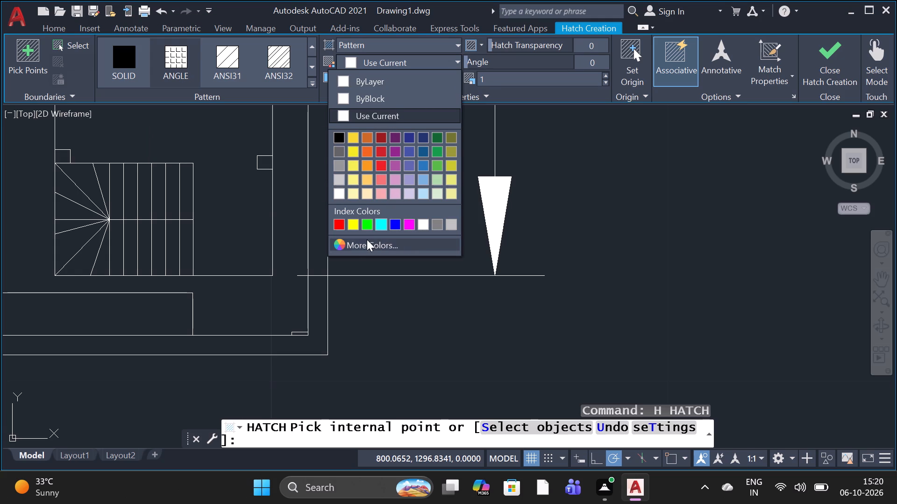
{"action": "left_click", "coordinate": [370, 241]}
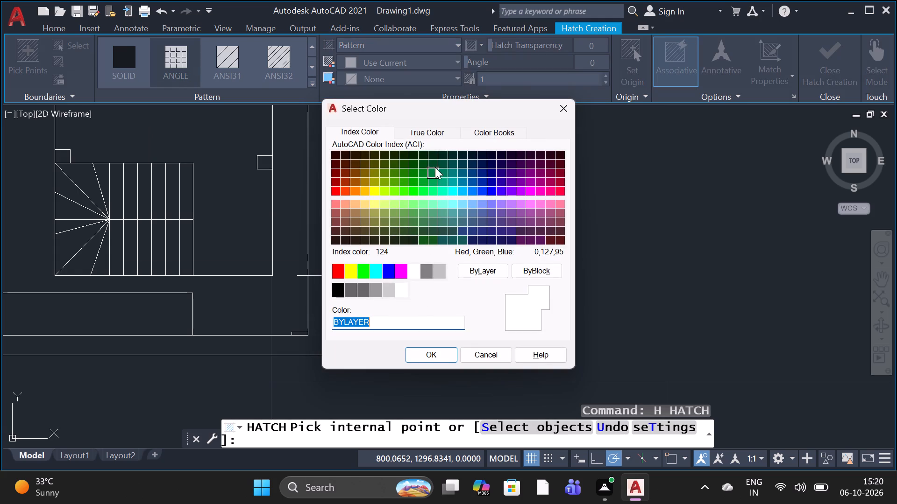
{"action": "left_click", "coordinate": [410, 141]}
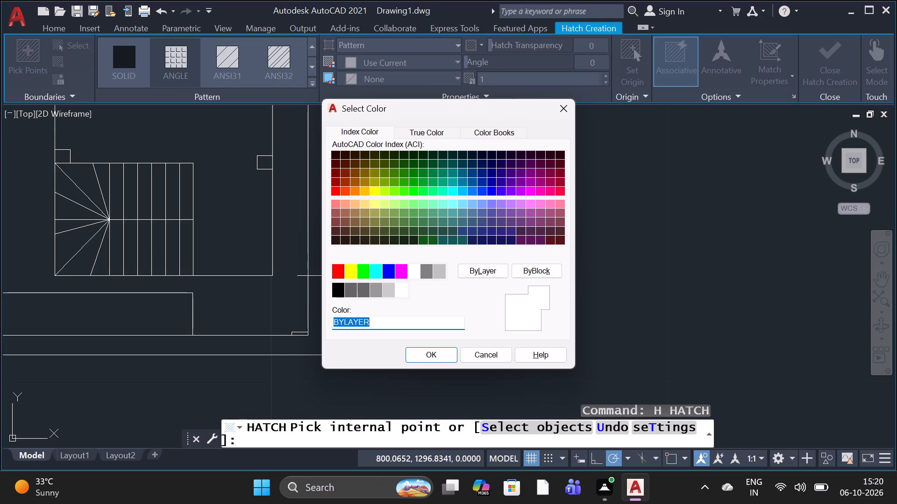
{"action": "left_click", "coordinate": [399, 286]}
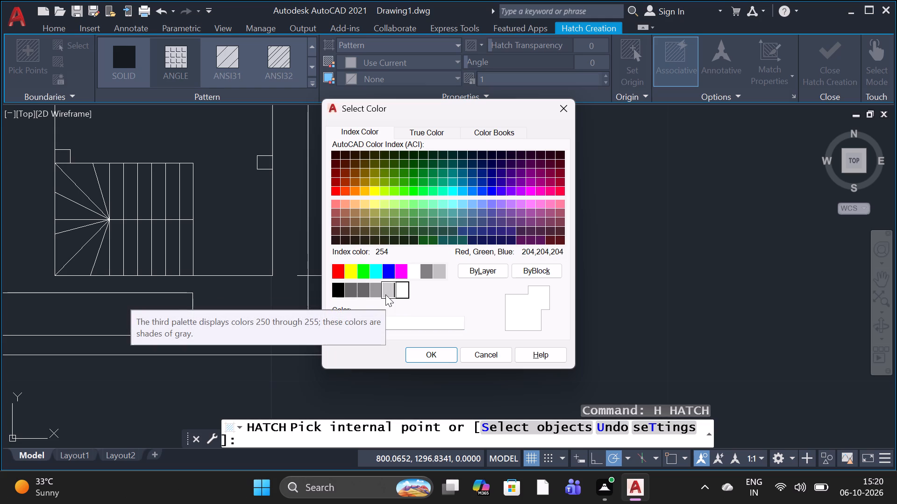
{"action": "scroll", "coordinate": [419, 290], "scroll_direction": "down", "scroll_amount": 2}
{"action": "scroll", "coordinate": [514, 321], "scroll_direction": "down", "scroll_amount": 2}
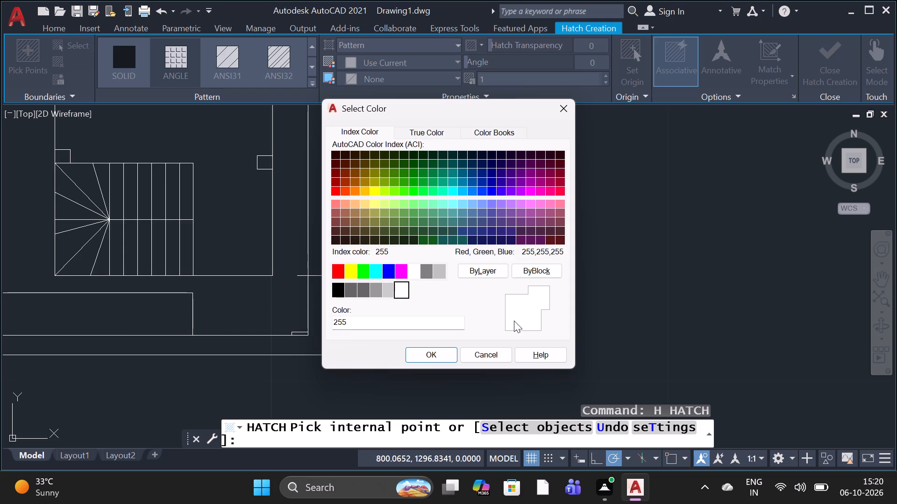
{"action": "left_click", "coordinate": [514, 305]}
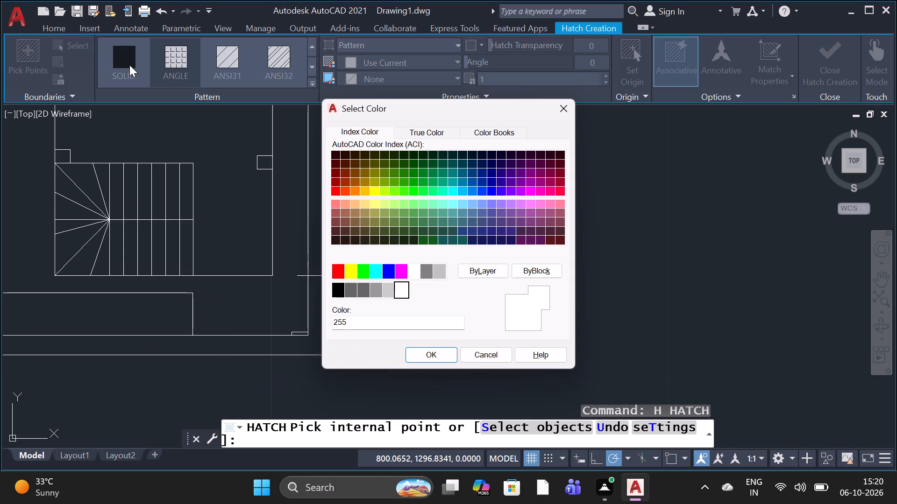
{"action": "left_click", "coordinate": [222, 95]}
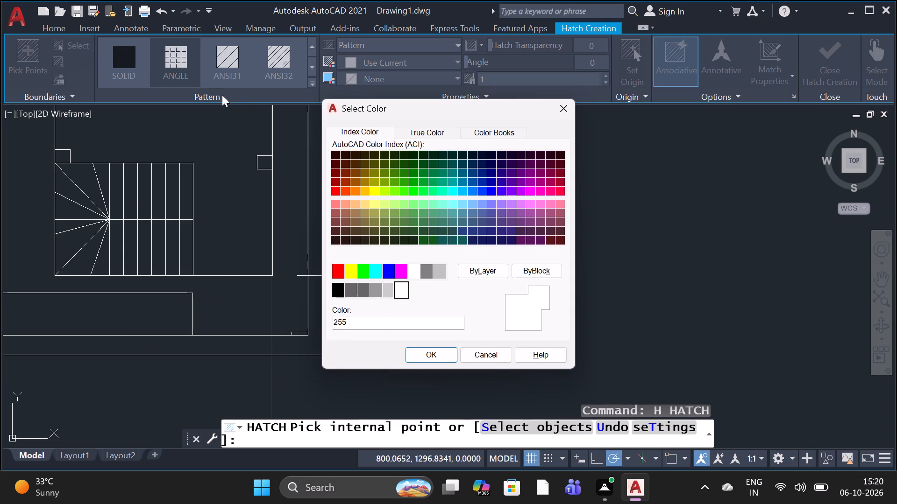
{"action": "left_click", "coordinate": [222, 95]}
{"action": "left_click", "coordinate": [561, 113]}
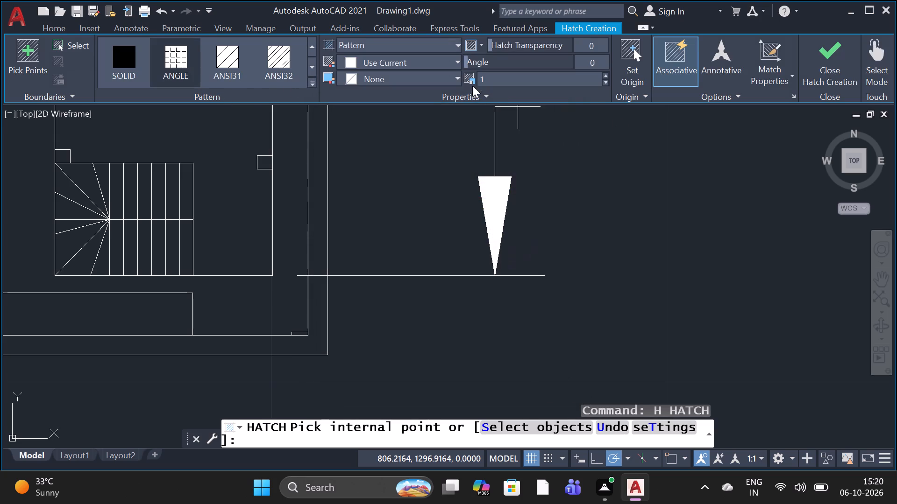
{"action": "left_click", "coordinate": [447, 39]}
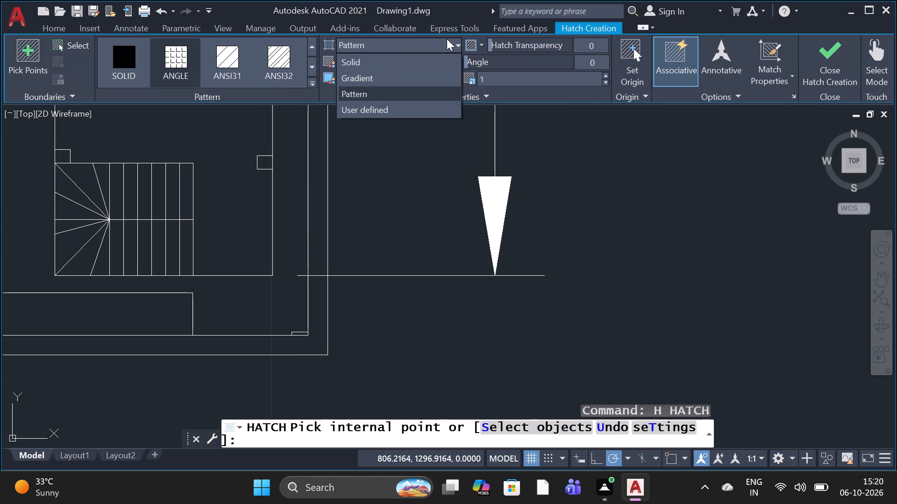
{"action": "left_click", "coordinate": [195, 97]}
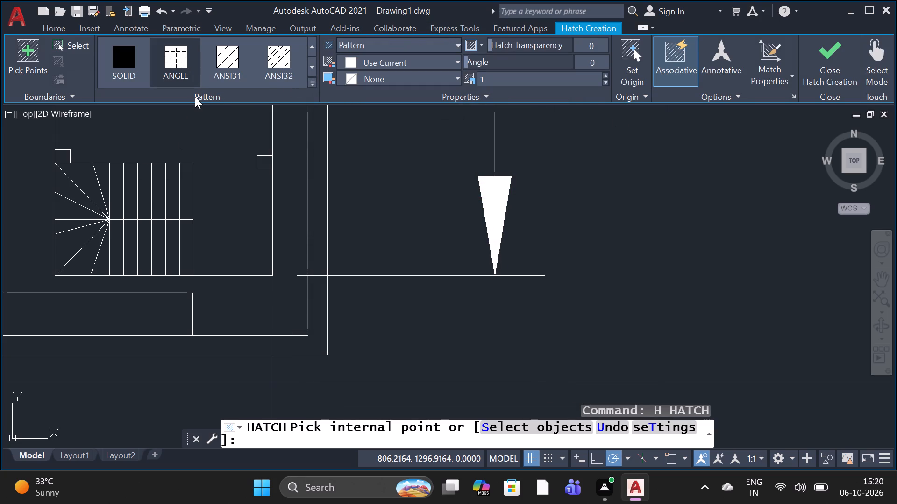
Choose the AR-CONC pattern for the new hatch and pick inside the southwest strip.
{"action": "left_click", "coordinate": [201, 94]}
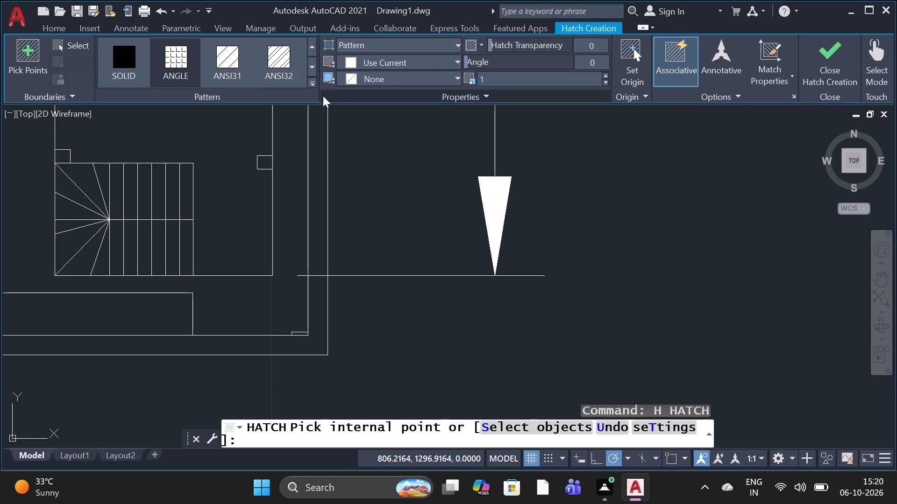
{"action": "left_click", "coordinate": [314, 84]}
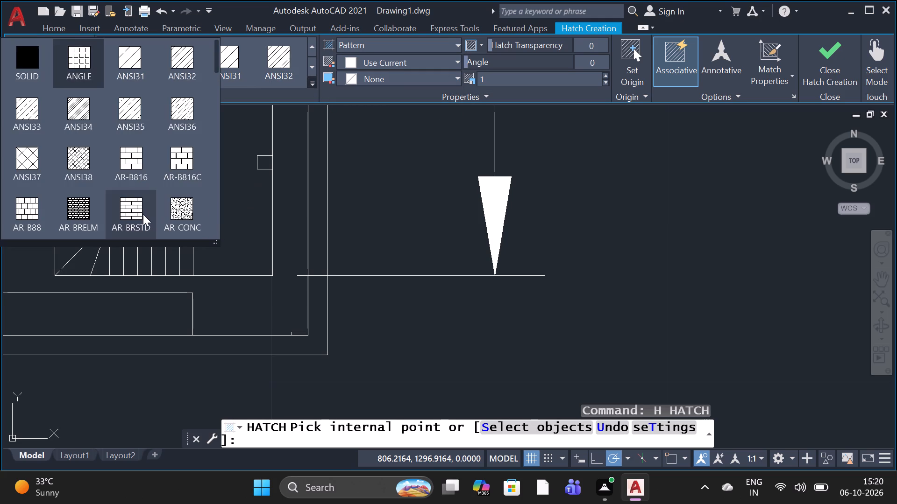
{"action": "scroll", "coordinate": [143, 214], "scroll_direction": "down", "scroll_amount": 3}
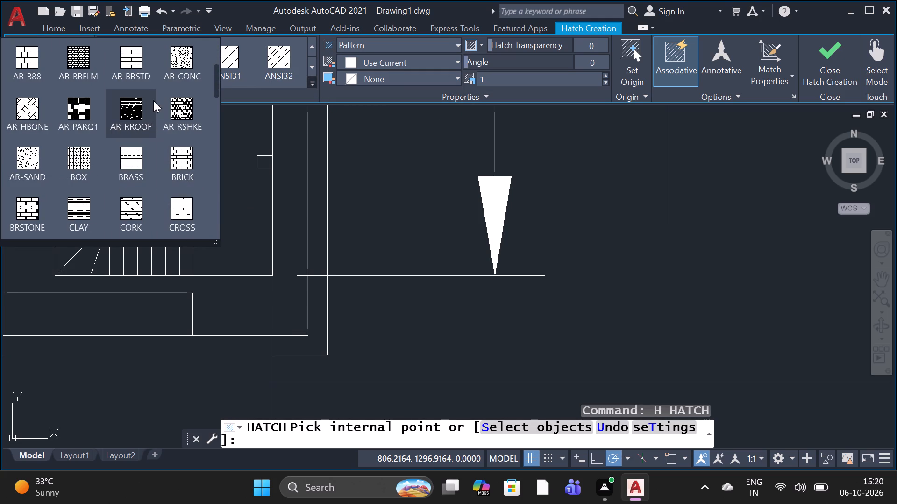
{"action": "left_click", "coordinate": [171, 63]}
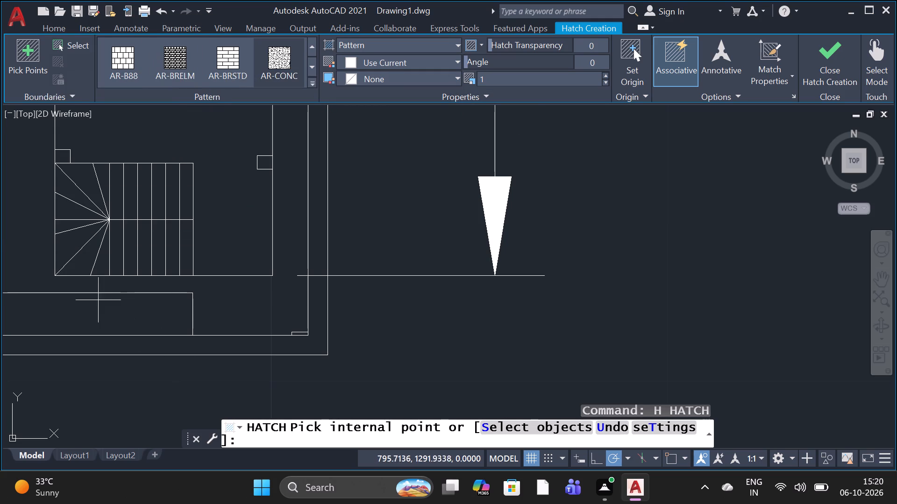
{"action": "left_click", "coordinate": [98, 300]}
{"action": "scroll", "coordinate": [110, 288], "scroll_direction": "down", "scroll_amount": 2}
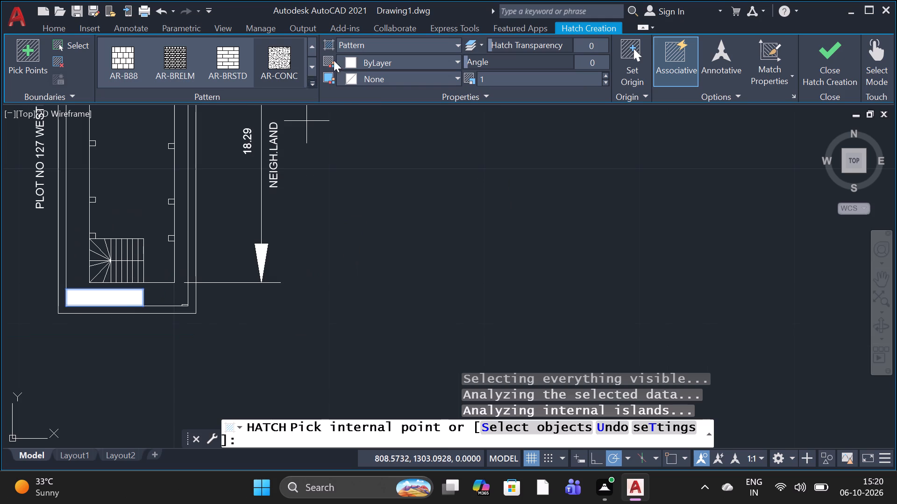
Set the southwest strip hatch's colour to index colour 8 and inspect the fill up close.
{"action": "left_click", "coordinate": [381, 56]}
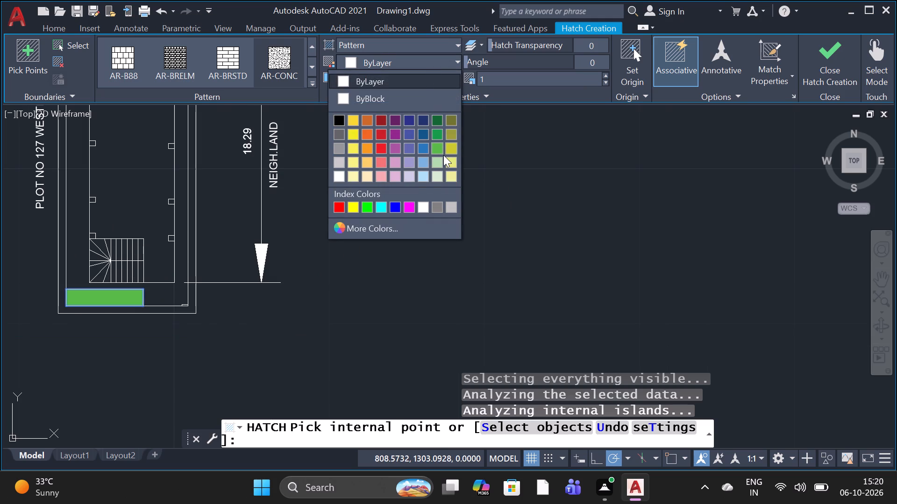
{"action": "scroll", "coordinate": [430, 186], "scroll_direction": "up", "scroll_amount": 3}
{"action": "left_click", "coordinate": [438, 203]}
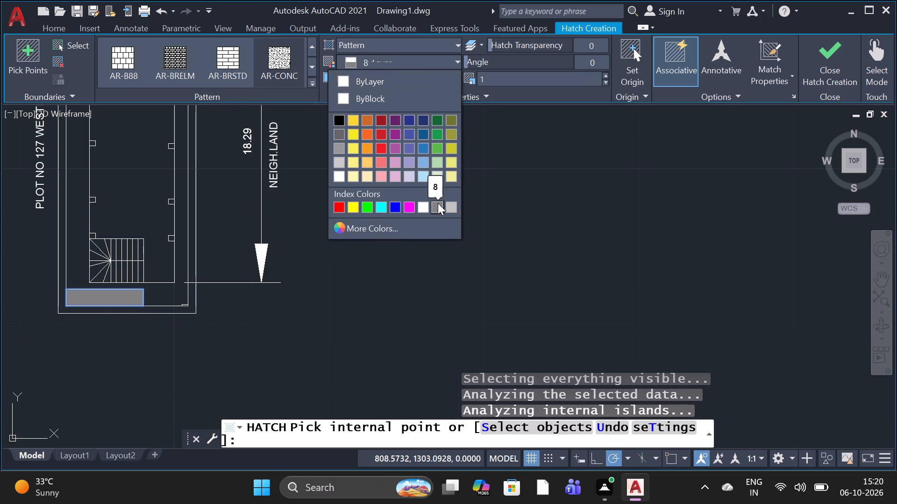
{"action": "scroll", "coordinate": [84, 299], "scroll_direction": "up", "scroll_amount": 5}
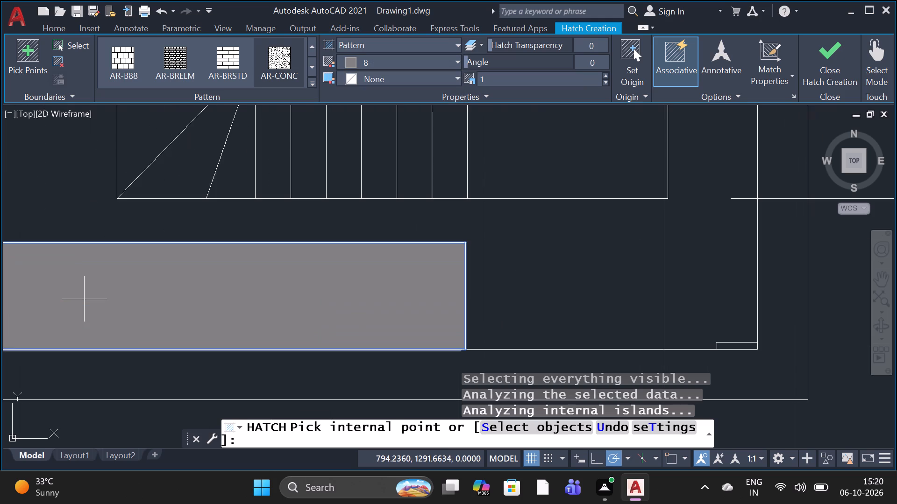
{"action": "scroll", "coordinate": [84, 299], "scroll_direction": "up", "scroll_amount": 4}
{"action": "scroll", "coordinate": [84, 299], "scroll_direction": "down", "scroll_amount": 8}
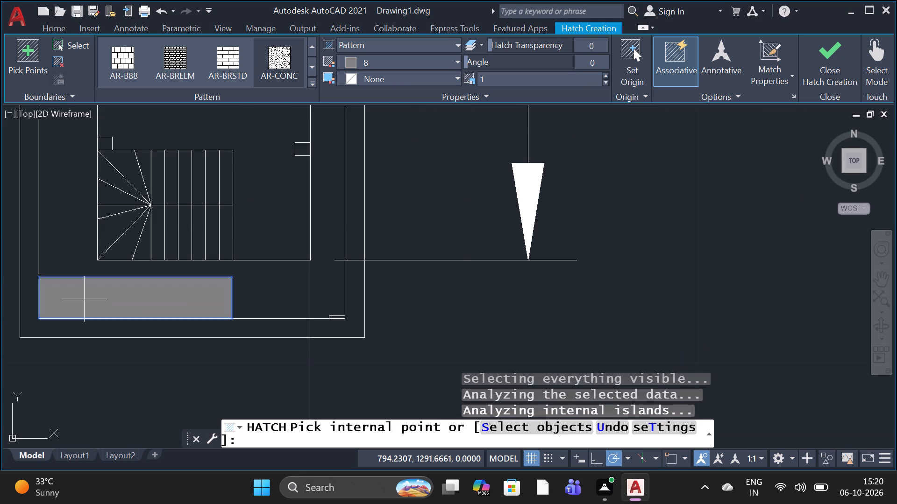
{"action": "scroll", "coordinate": [84, 299], "scroll_direction": "down", "scroll_amount": 1}
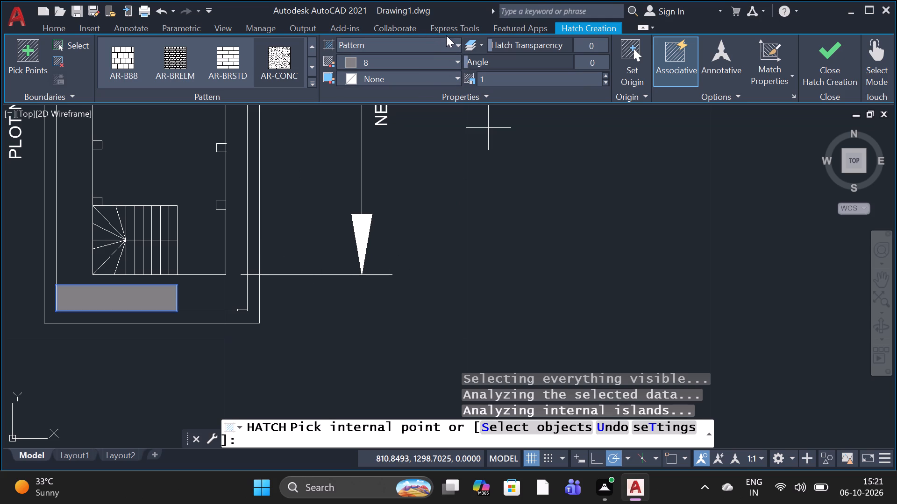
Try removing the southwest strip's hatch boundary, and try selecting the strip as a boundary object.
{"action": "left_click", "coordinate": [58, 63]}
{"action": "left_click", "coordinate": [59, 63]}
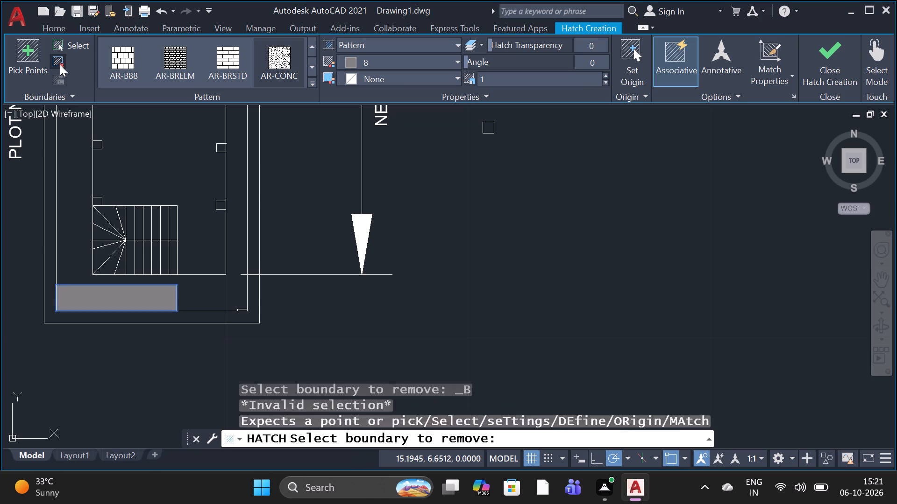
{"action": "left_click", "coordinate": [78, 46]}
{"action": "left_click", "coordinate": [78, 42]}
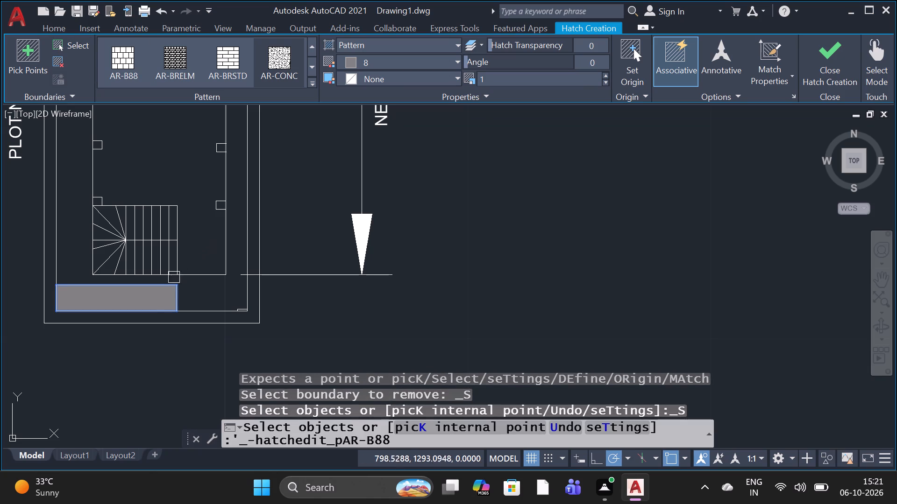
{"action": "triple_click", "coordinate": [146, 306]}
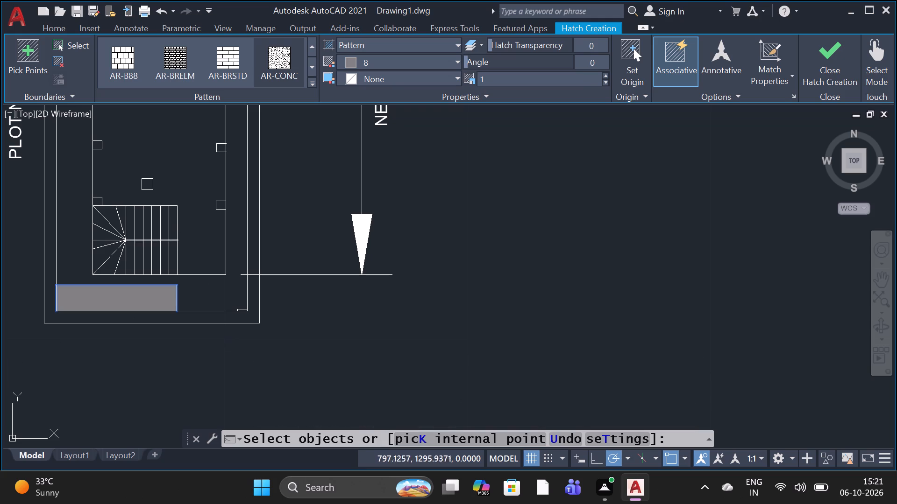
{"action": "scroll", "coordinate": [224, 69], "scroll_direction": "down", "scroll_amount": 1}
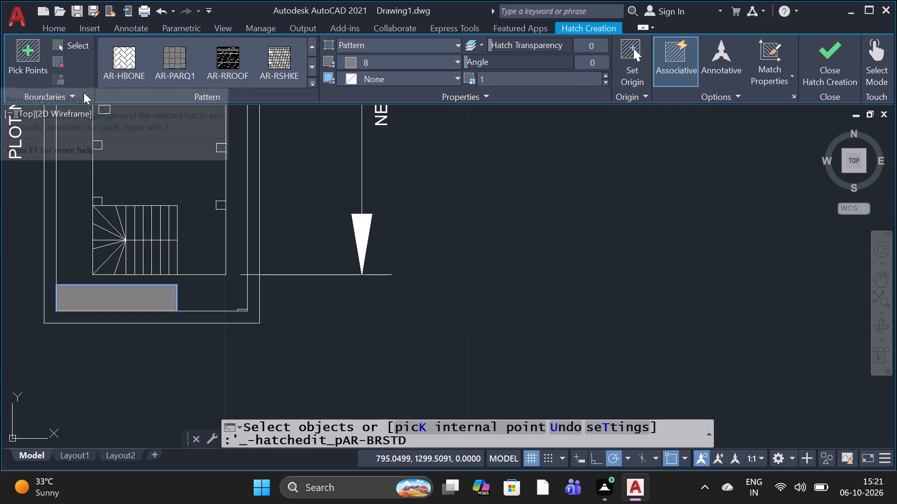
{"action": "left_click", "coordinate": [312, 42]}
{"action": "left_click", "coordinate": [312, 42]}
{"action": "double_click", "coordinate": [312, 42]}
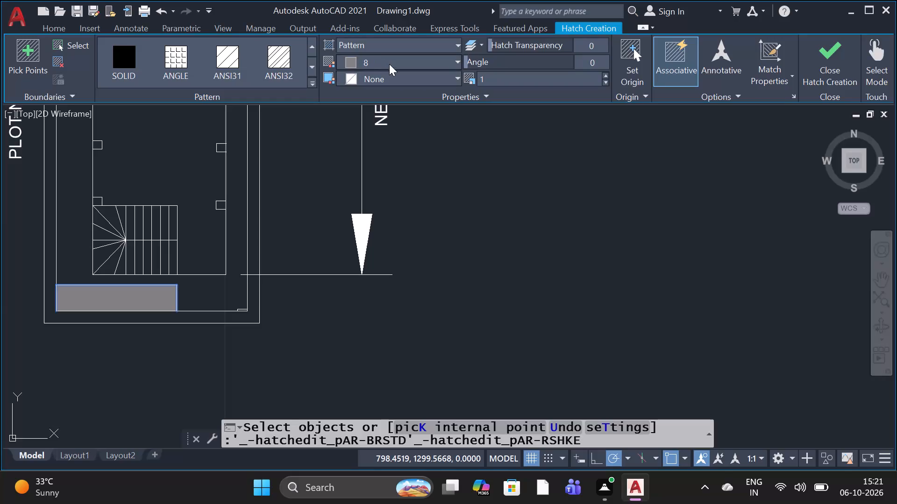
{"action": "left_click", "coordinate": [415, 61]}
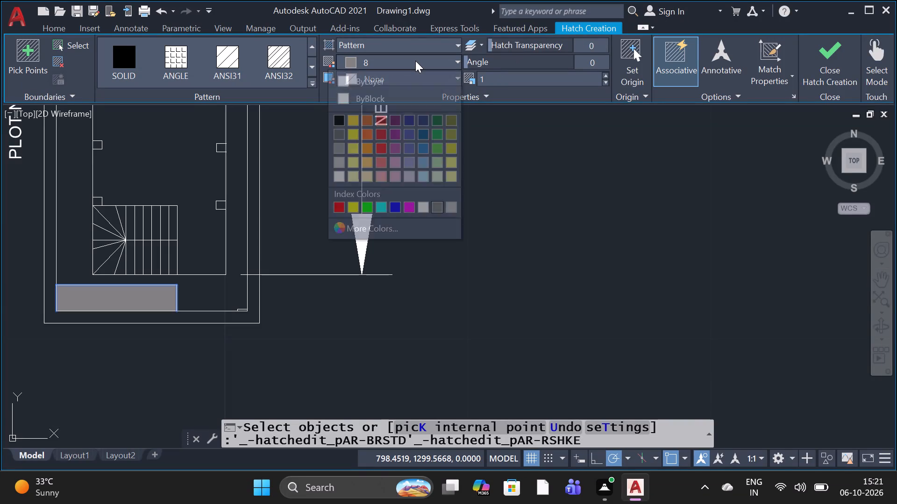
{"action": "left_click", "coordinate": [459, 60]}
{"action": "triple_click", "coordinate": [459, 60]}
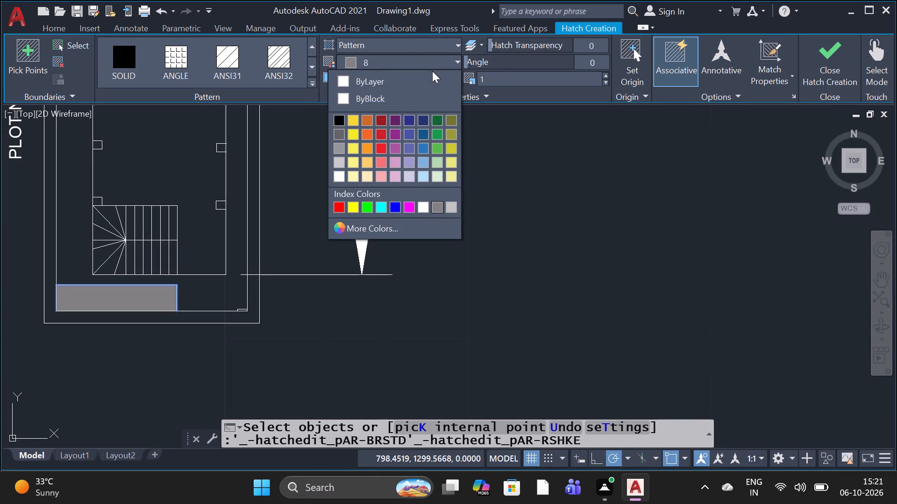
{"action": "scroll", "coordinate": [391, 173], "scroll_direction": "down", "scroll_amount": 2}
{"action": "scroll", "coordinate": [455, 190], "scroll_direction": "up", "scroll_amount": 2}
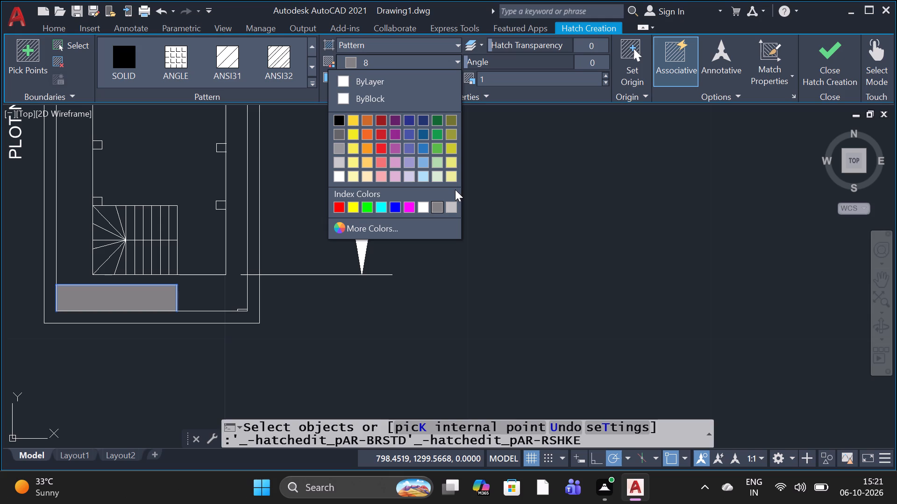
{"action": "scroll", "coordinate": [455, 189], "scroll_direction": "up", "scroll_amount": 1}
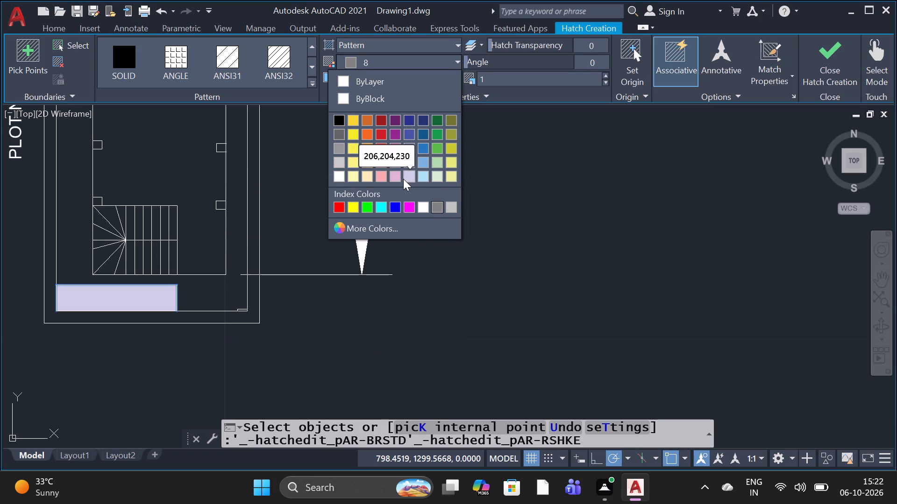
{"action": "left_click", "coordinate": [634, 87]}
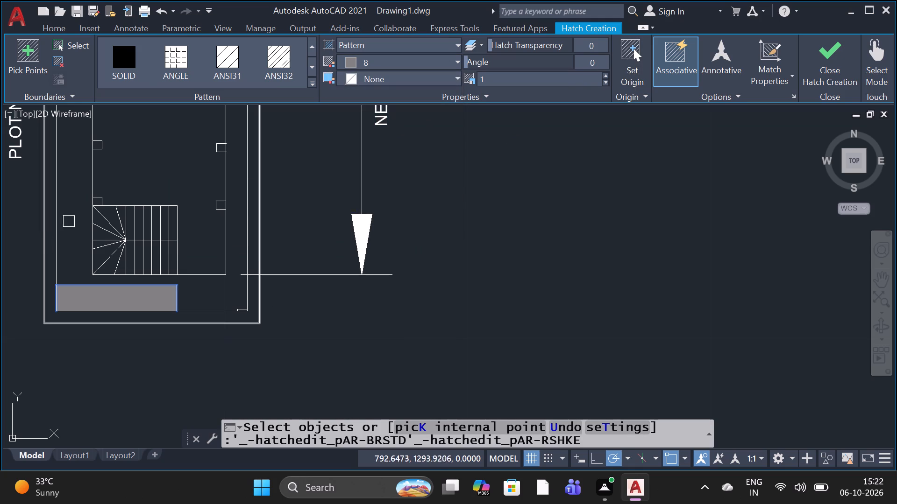
Return the hatch to internal-point picking, choose AR-CONC again and pick inside the southwest strip.
{"action": "left_click", "coordinate": [55, 42]}
{"action": "left_click", "coordinate": [27, 58]}
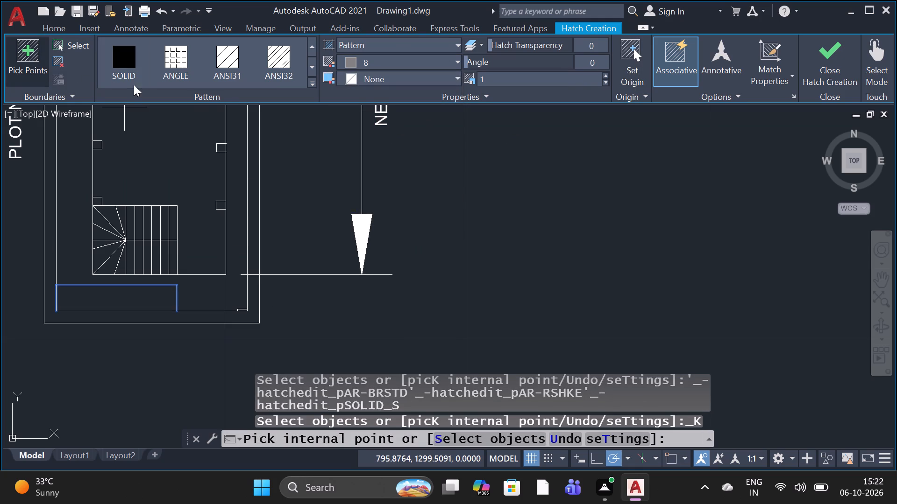
{"action": "left_click", "coordinate": [313, 86]}
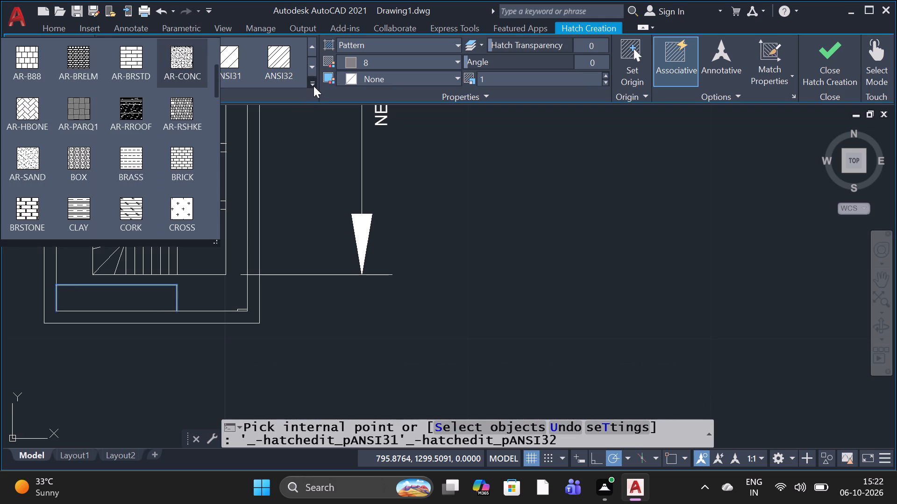
{"action": "left_click", "coordinate": [183, 64]}
{"action": "left_click", "coordinate": [144, 299]}
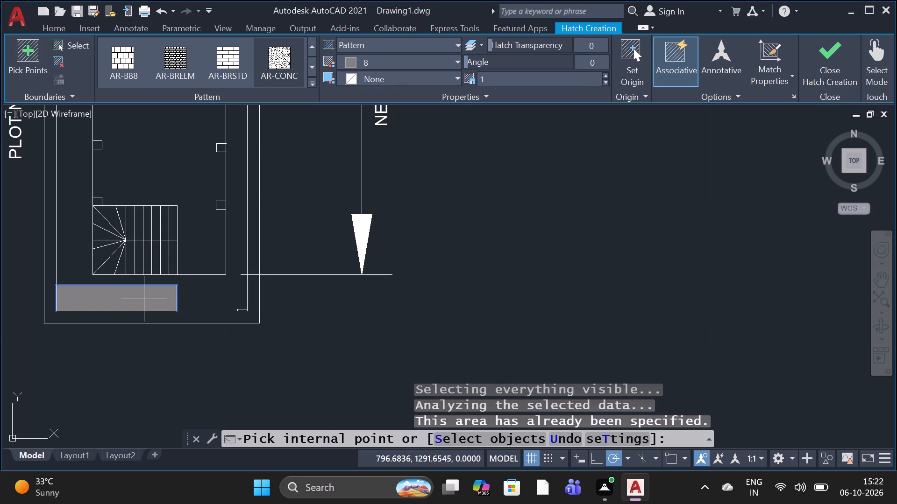
{"action": "scroll", "coordinate": [238, 220], "scroll_direction": "down", "scroll_amount": 2}
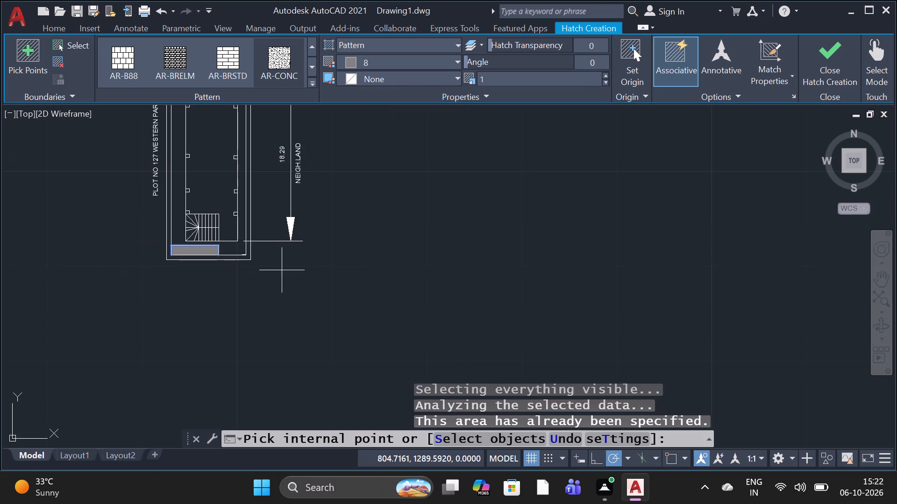
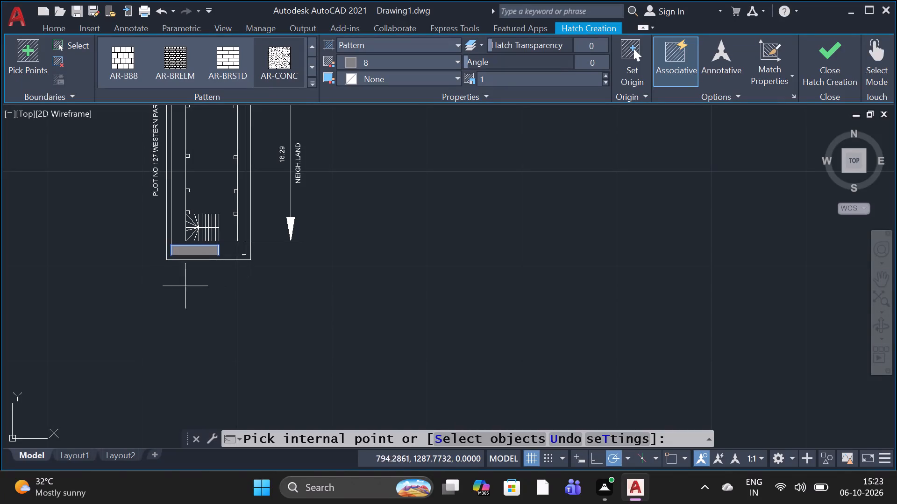
Draw a short vertical line from the inner boundary rectangle's southeast corner down to the outermost rectangle's south edge.
{"action": "scroll", "coordinate": [254, 257], "scroll_direction": "up", "scroll_amount": 2}
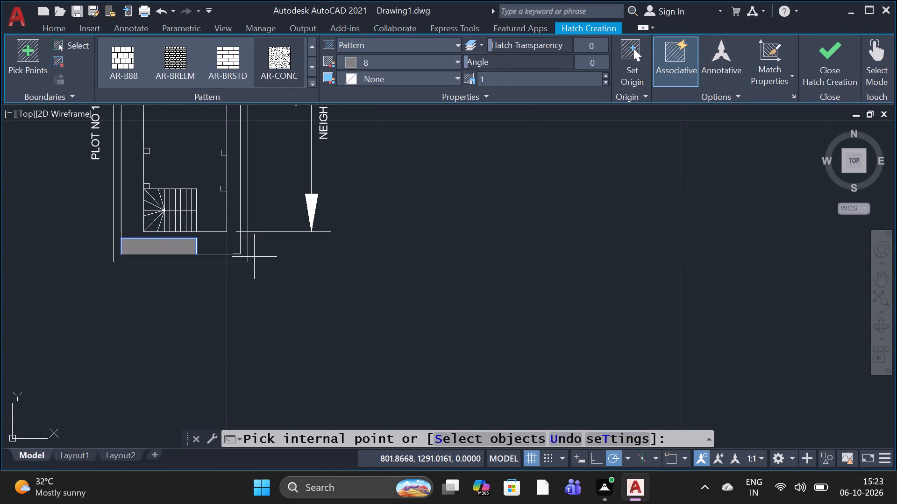
{"action": "scroll", "coordinate": [178, 277], "scroll_direction": "up", "scroll_amount": 2}
{"action": "scroll", "coordinate": [179, 277], "scroll_direction": "down", "scroll_amount": 1}
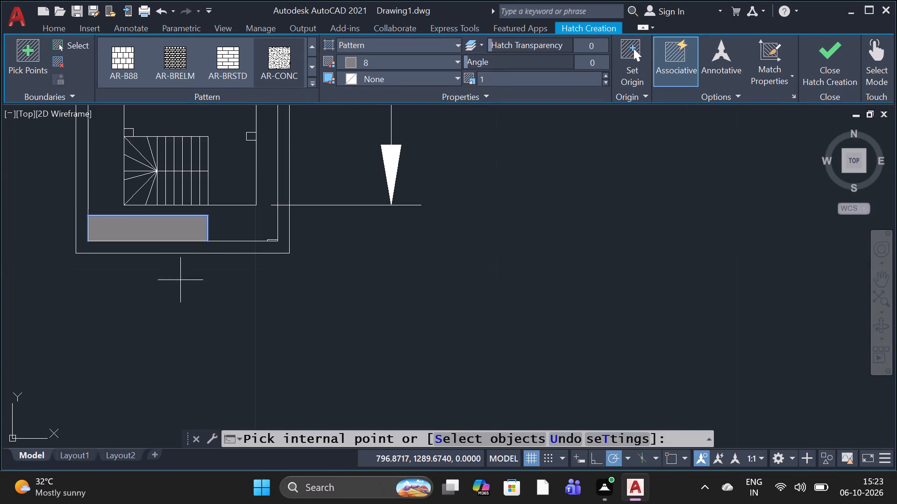
{"action": "scroll", "coordinate": [264, 240], "scroll_direction": "up", "scroll_amount": 2}
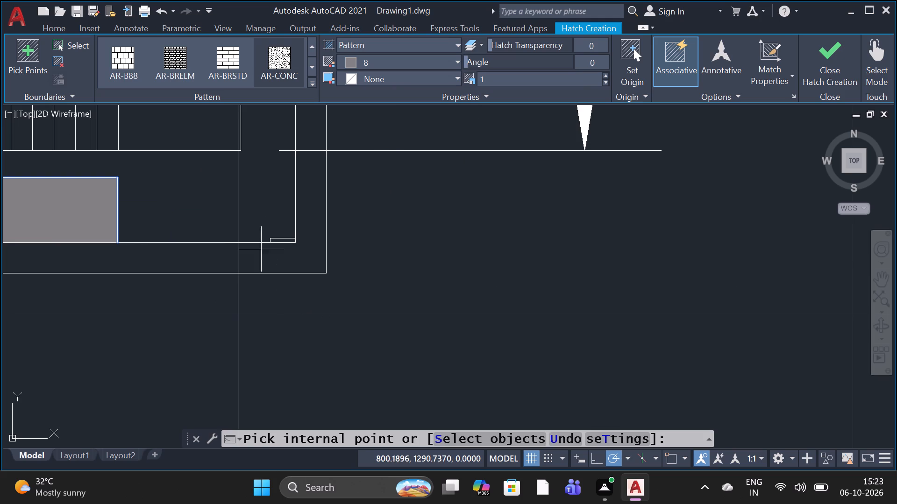
{"action": "left_click", "coordinate": [44, 26]}
{"action": "left_click", "coordinate": [28, 52]}
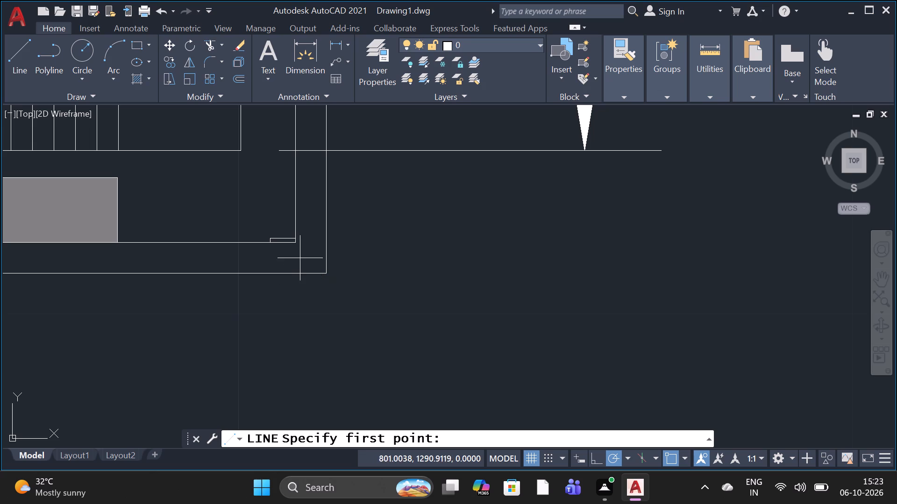
{"action": "scroll", "coordinate": [305, 250], "scroll_direction": "up", "scroll_amount": 2}
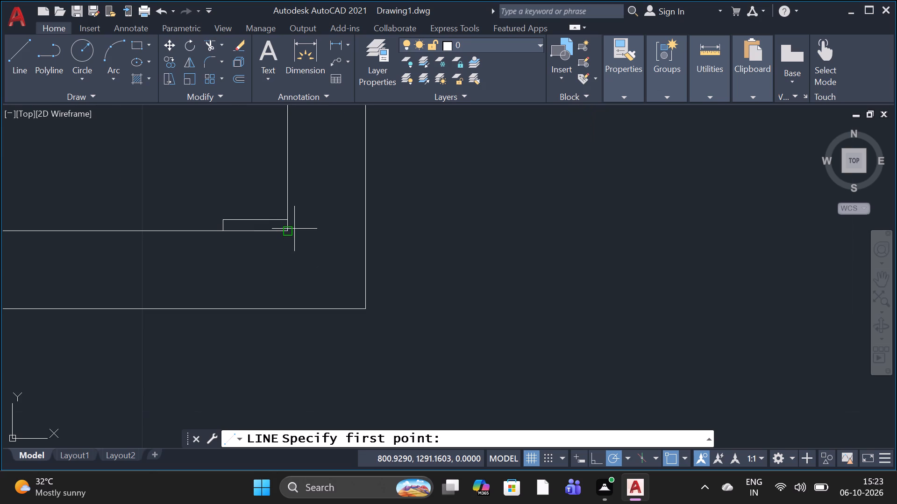
{"action": "left_click", "coordinate": [290, 238]}
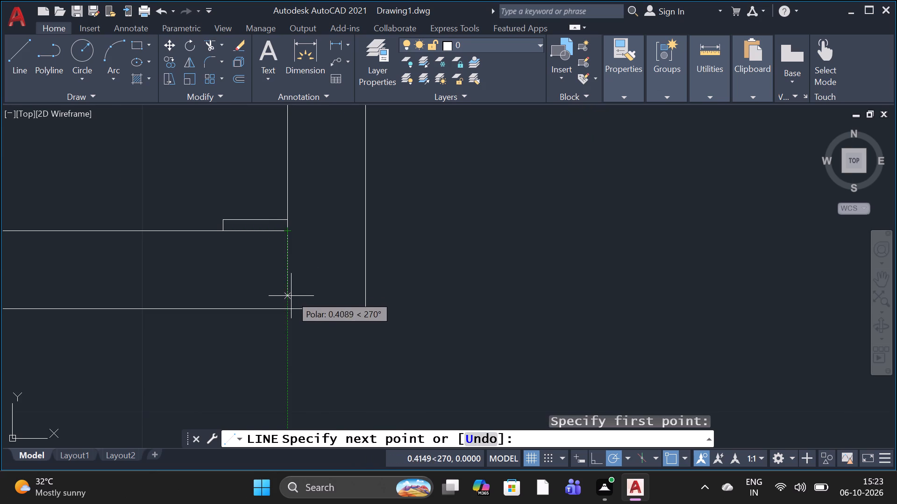
{"action": "left_click", "coordinate": [288, 308]}
{"action": "key", "text": "space"}
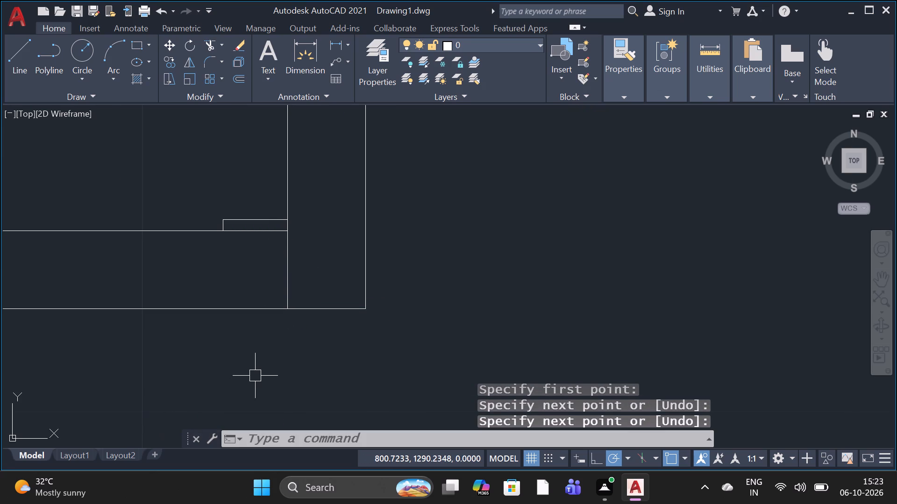
Hatch the band between the two outermost rectangles with the AR-CONC pattern.
{"action": "type", "text": "H"}
{"action": "key", "text": "space"}
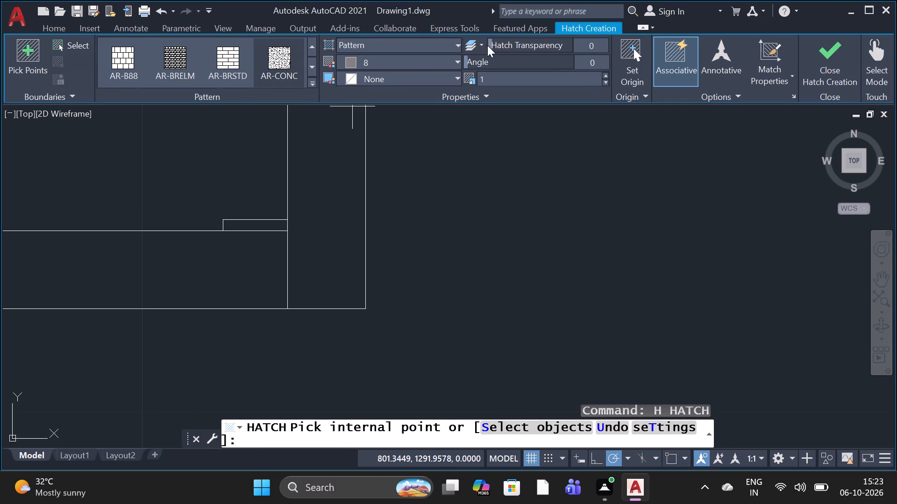
{"action": "scroll", "coordinate": [471, 72], "scroll_direction": "up", "scroll_amount": 3}
{"action": "left_click", "coordinate": [472, 77]}
{"action": "triple_click", "coordinate": [473, 77]}
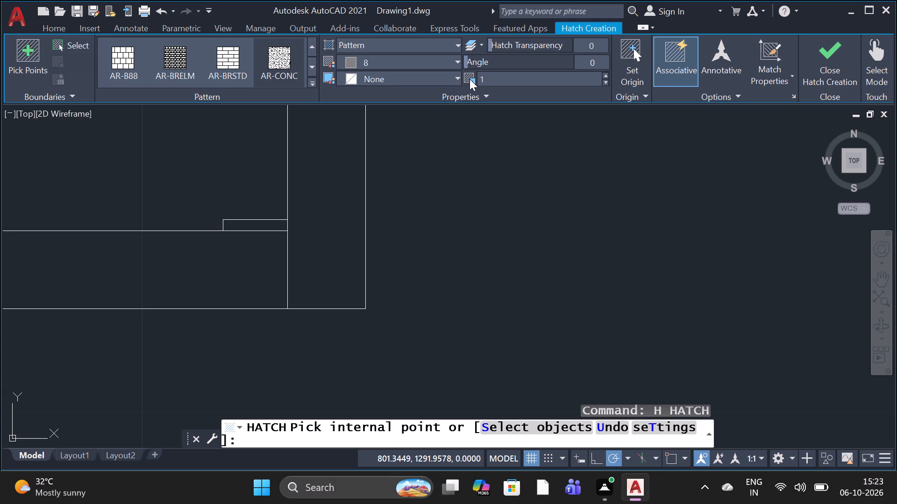
{"action": "triple_click", "coordinate": [470, 79]}
{"action": "left_click_drag", "start_coordinate": [466, 78], "coordinate": [464, 73]}
{"action": "double_click", "coordinate": [463, 70]}
{"action": "left_click", "coordinate": [283, 75]}
{"action": "left_click", "coordinate": [276, 60]}
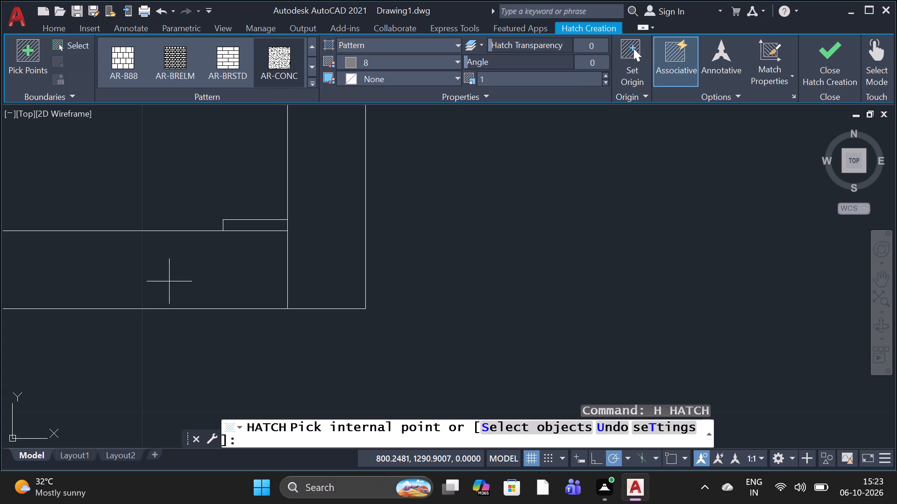
{"action": "left_click", "coordinate": [168, 283]}
{"action": "scroll", "coordinate": [167, 283], "scroll_direction": "down", "scroll_amount": 8}
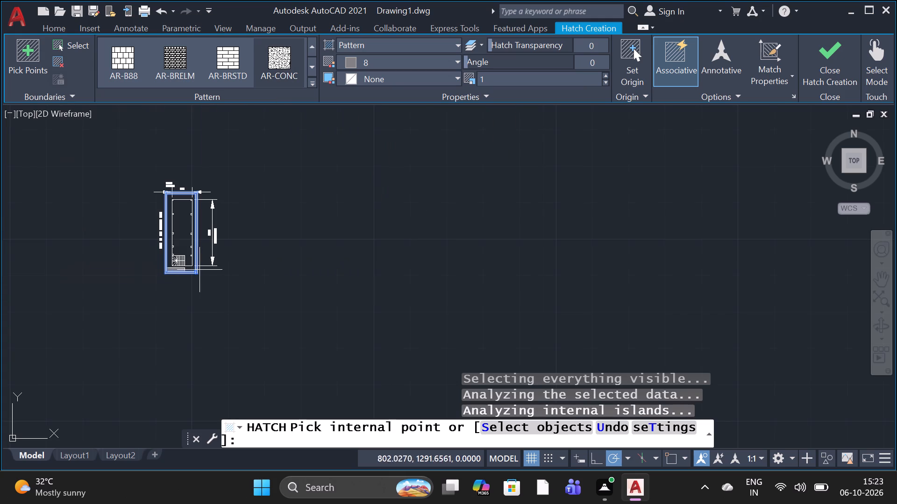
{"action": "scroll", "coordinate": [200, 194], "scroll_direction": "up", "scroll_amount": 3}
{"action": "scroll", "coordinate": [199, 194], "scroll_direction": "down", "scroll_amount": 2}
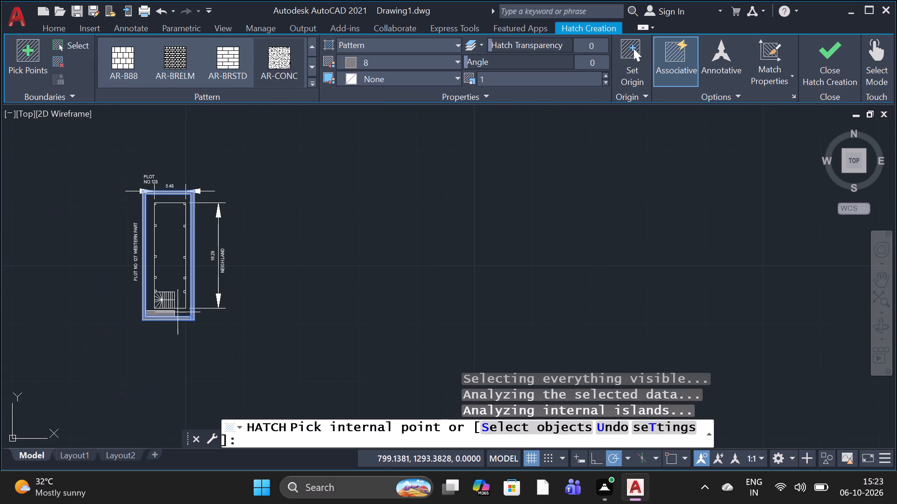
{"action": "scroll", "coordinate": [166, 344], "scroll_direction": "up", "scroll_amount": 2}
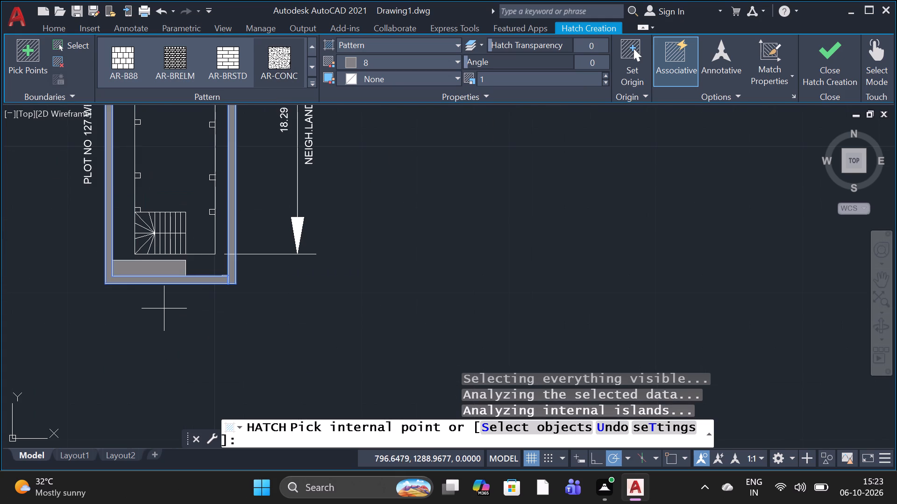
{"action": "key", "text": "Escape"}
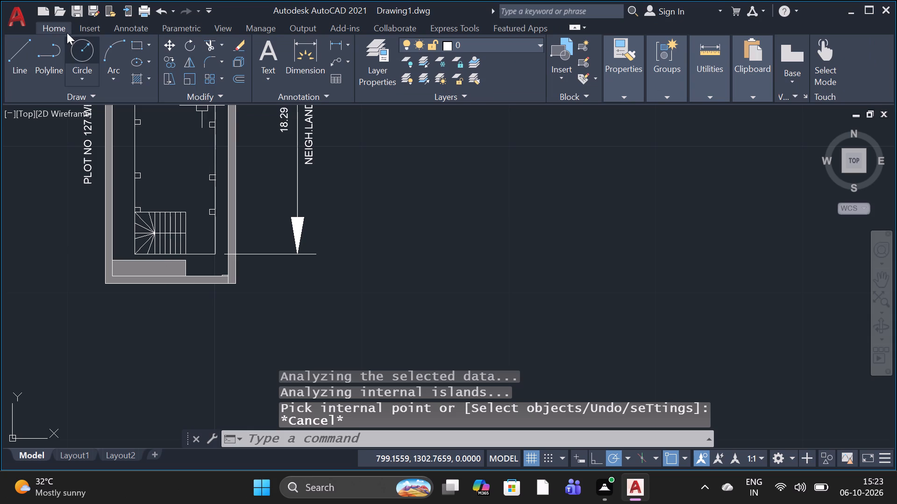
Place a multiline text box inside the hatched southwest strip, below the staircase.
{"action": "type", "text": "T"}
{"action": "key", "text": "space"}
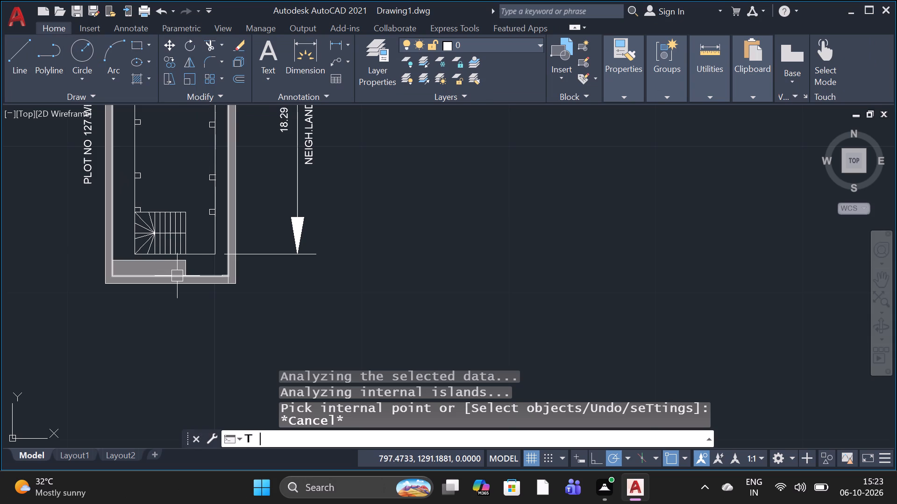
{"action": "scroll", "coordinate": [142, 279], "scroll_direction": "up", "scroll_amount": 4}
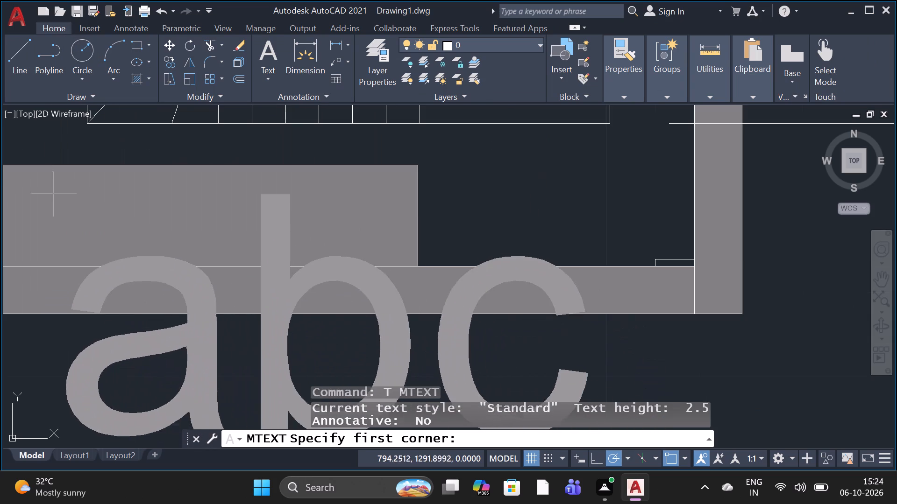
{"action": "scroll", "coordinate": [93, 206], "scroll_direction": "down", "scroll_amount": 3}
{"action": "scroll", "coordinate": [115, 213], "scroll_direction": "up", "scroll_amount": 4}
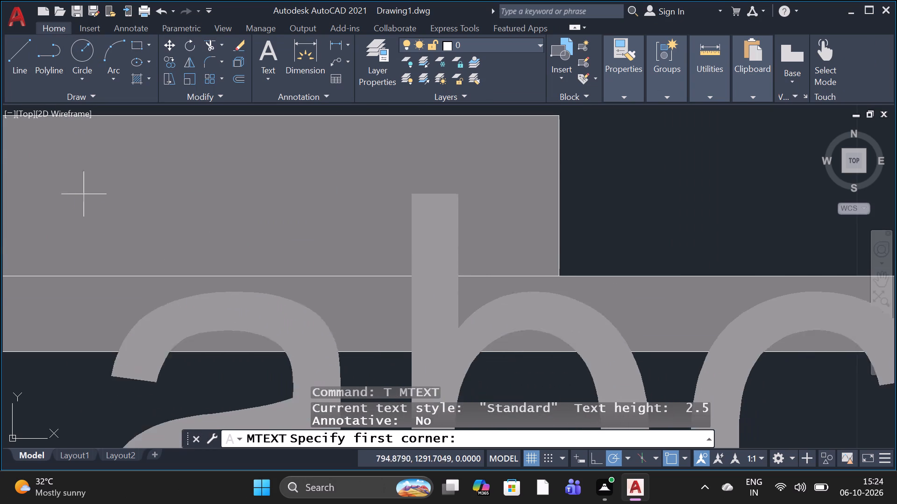
{"action": "scroll", "coordinate": [52, 175], "scroll_direction": "down", "scroll_amount": 2}
{"action": "scroll", "coordinate": [42, 168], "scroll_direction": "up", "scroll_amount": 2}
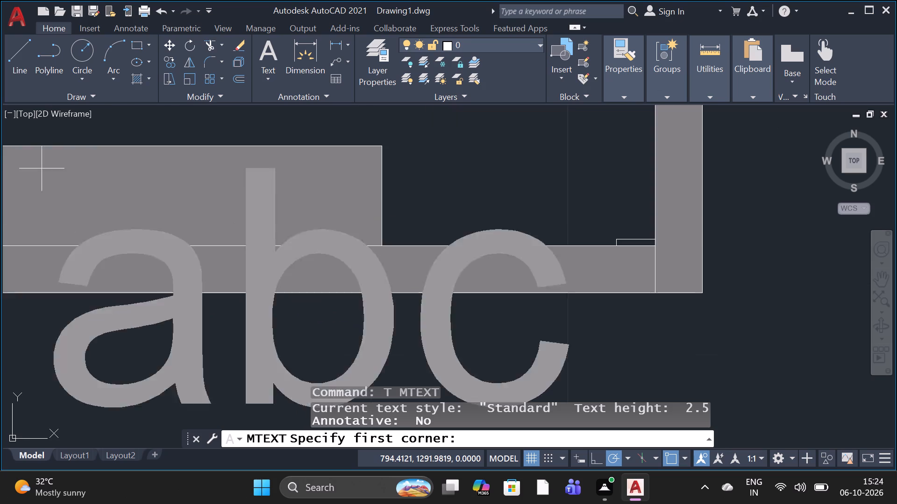
{"action": "scroll", "coordinate": [42, 169], "scroll_direction": "down", "scroll_amount": 3}
{"action": "scroll", "coordinate": [27, 178], "scroll_direction": "up", "scroll_amount": 1}
{"action": "scroll", "coordinate": [38, 178], "scroll_direction": "down", "scroll_amount": 3}
{"action": "scroll", "coordinate": [34, 177], "scroll_direction": "up", "scroll_amount": 4}
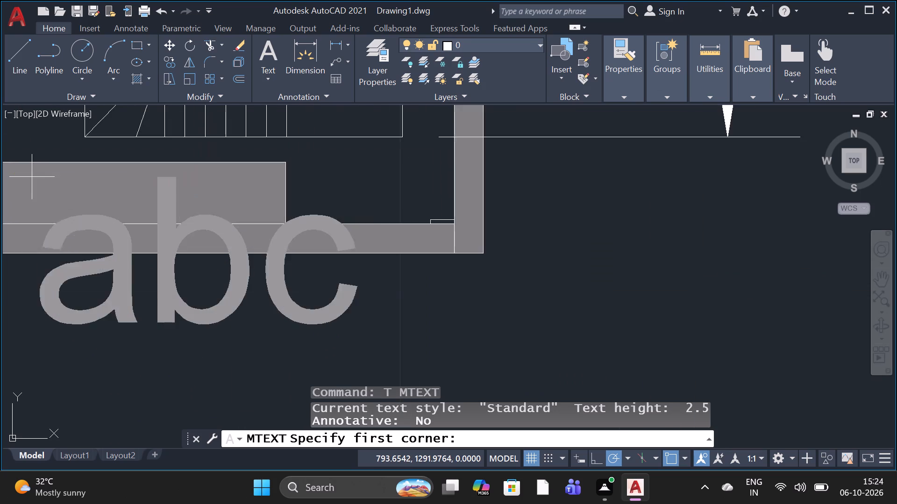
{"action": "left_click", "coordinate": [30, 174]}
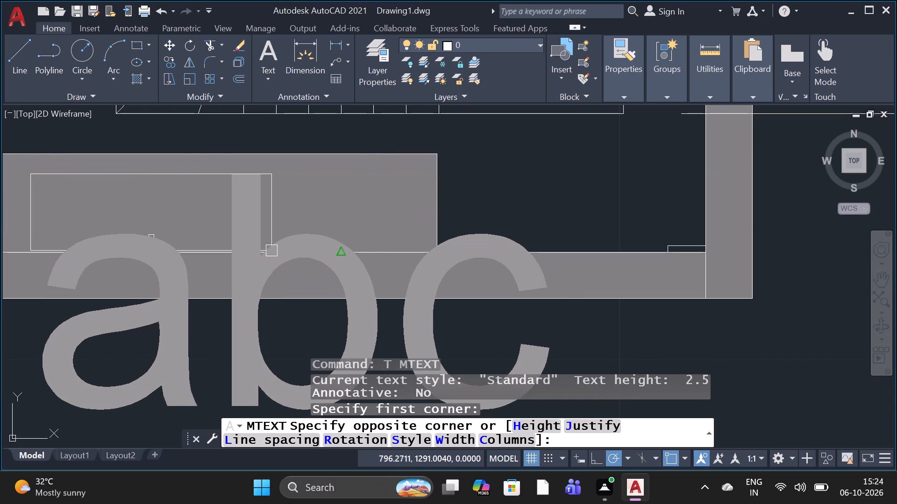
{"action": "left_click", "coordinate": [332, 227]}
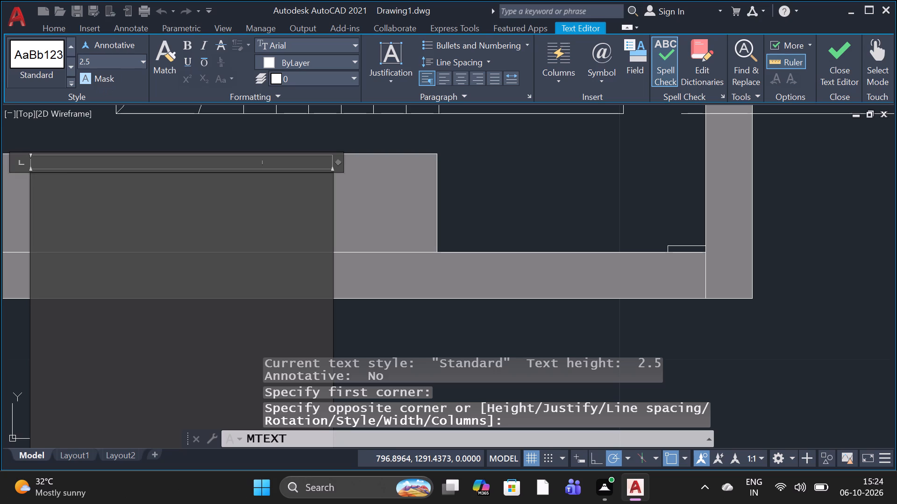
Set the text height to 0.5 and enter the label 1.00M GREENRY in the southwest strip's text box.
{"action": "left_click", "coordinate": [122, 64]}
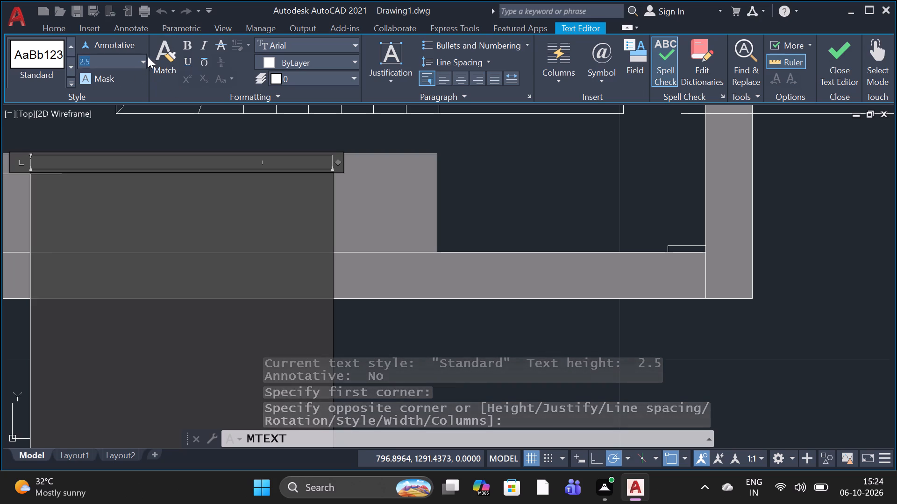
{"action": "left_click", "coordinate": [138, 58]}
{"action": "left_click", "coordinate": [140, 61]}
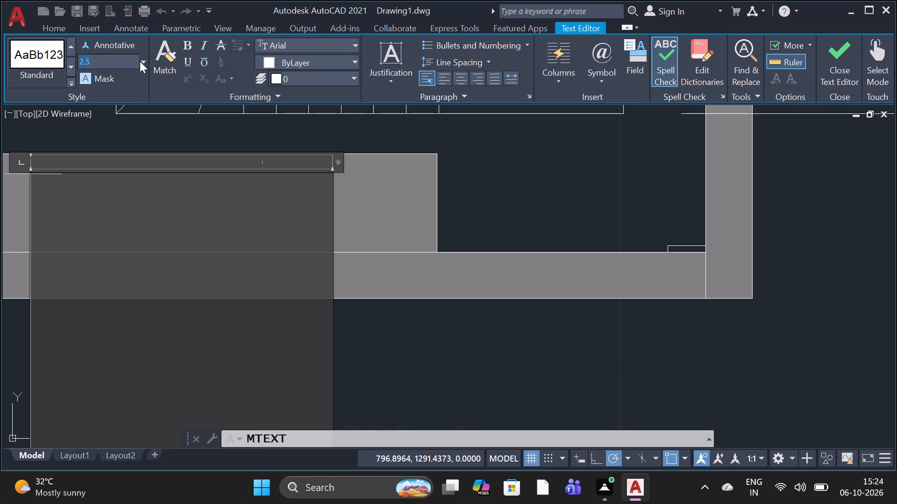
{"action": "left_click", "coordinate": [108, 77]}
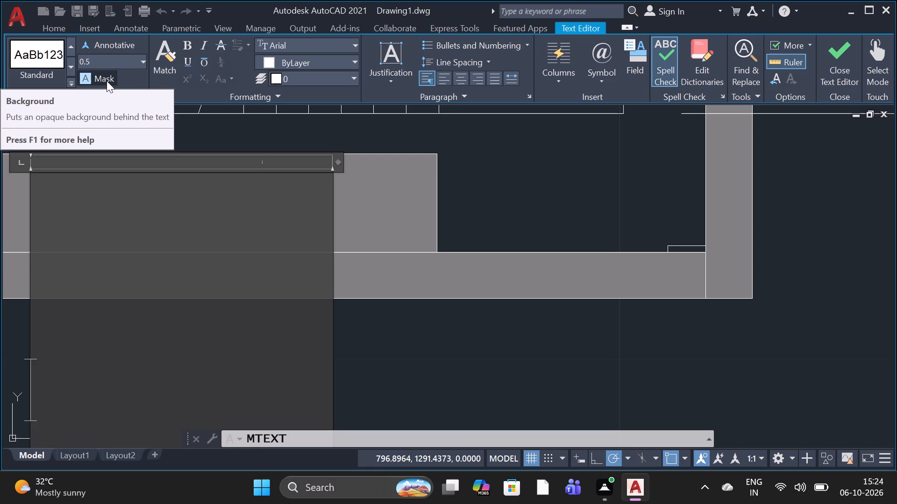
{"action": "key", "text": "1"}
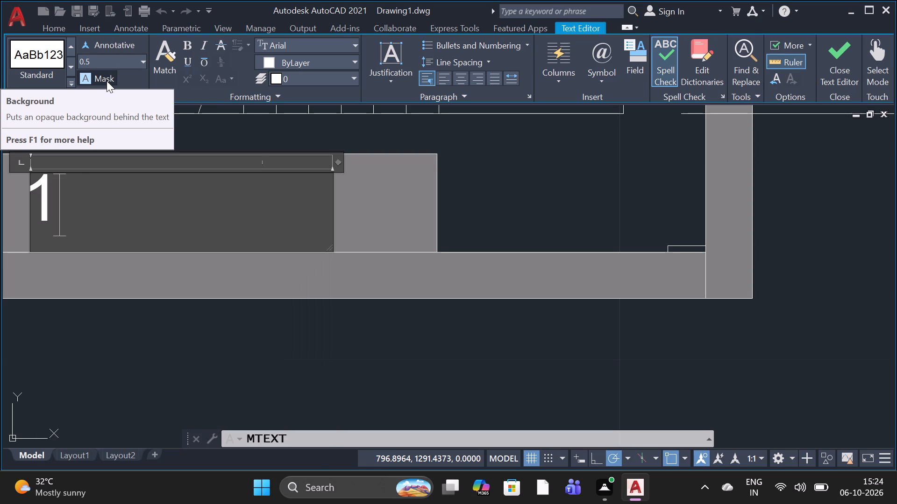
{"action": "key", "text": "period"}
{"action": "type", "text": "00M"}
{"action": "key", "text": "space"}
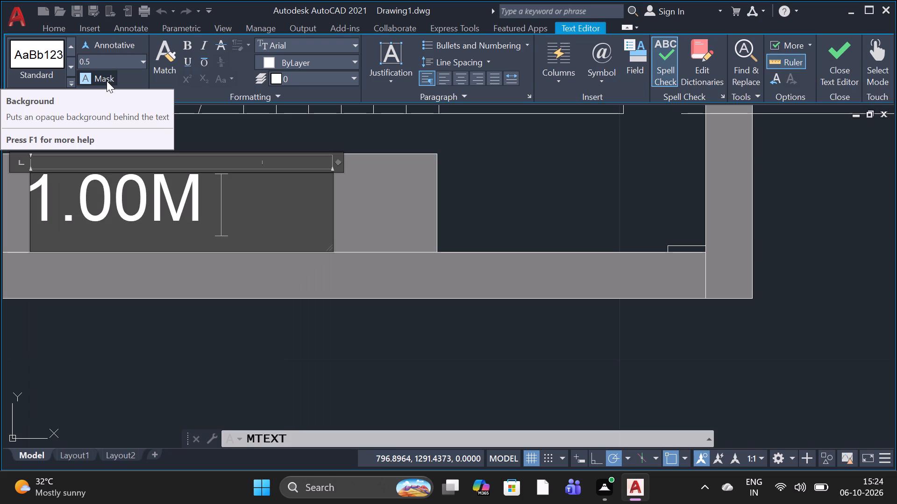
{"action": "key", "text": "g"}
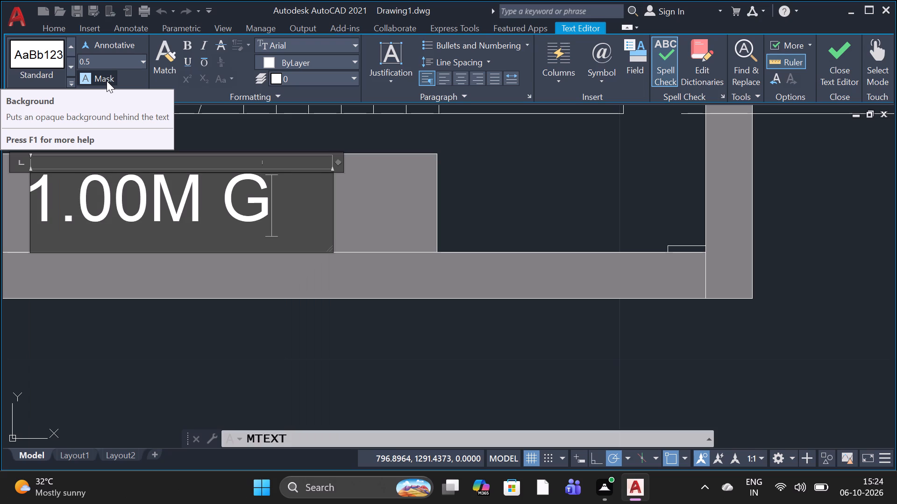
{"action": "type", "text": "REE"}
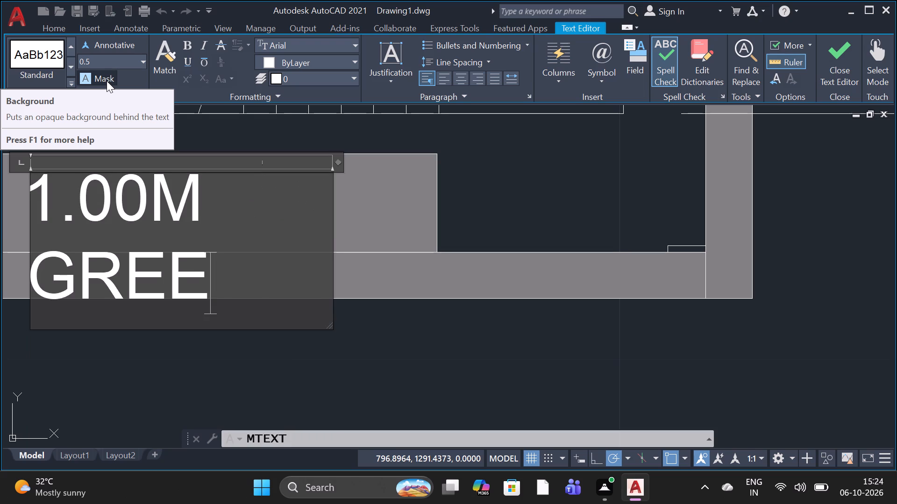
{"action": "key", "text": "n"}
{"action": "type", "text": "RY"}
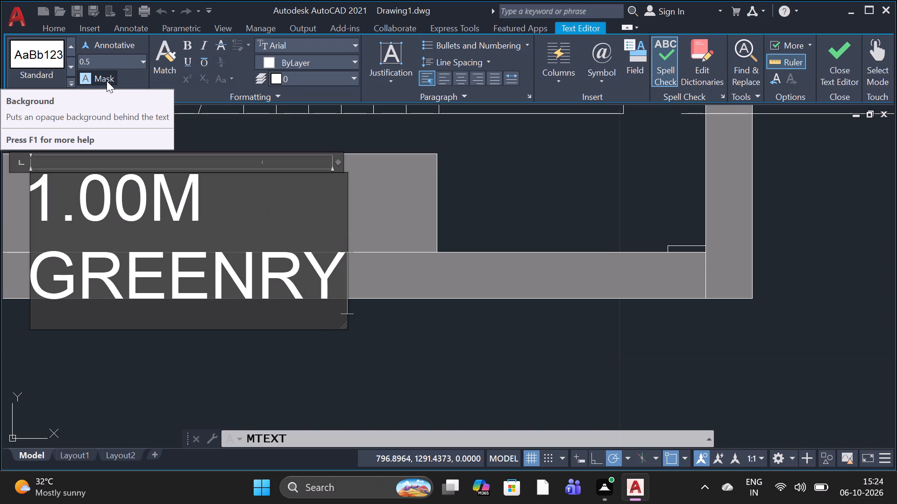
{"action": "key", "text": "space"}
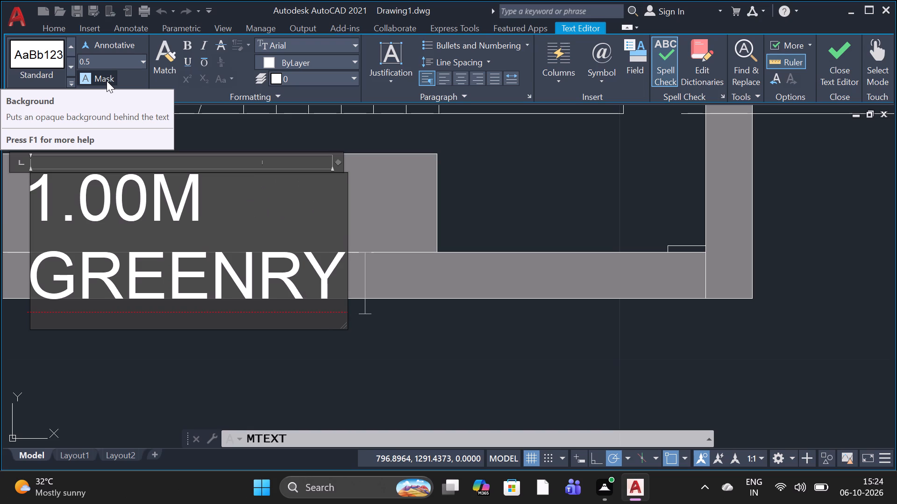
{"action": "left_click", "coordinate": [97, 395]}
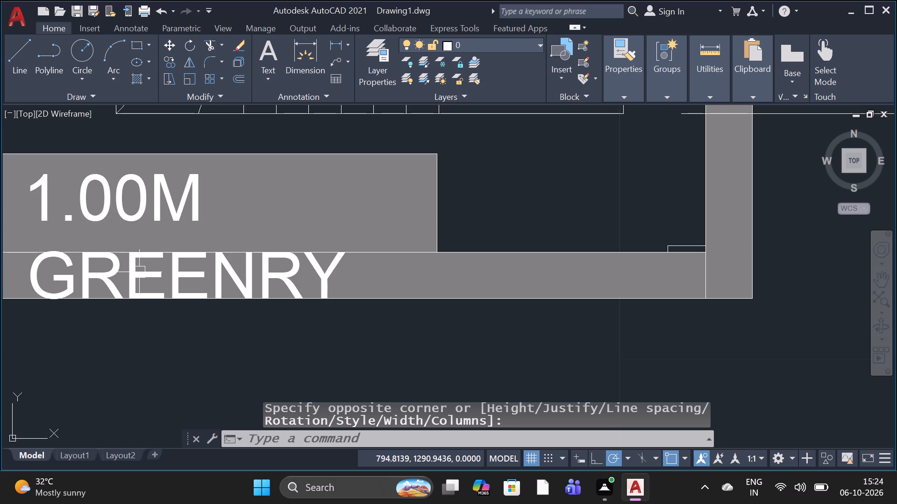
Scale the 1.00M GREENRY label down freehand to roughly half its size, using a base point within its second line.
{"action": "left_click", "coordinate": [139, 272]}
{"action": "right_click", "coordinate": [155, 259]}
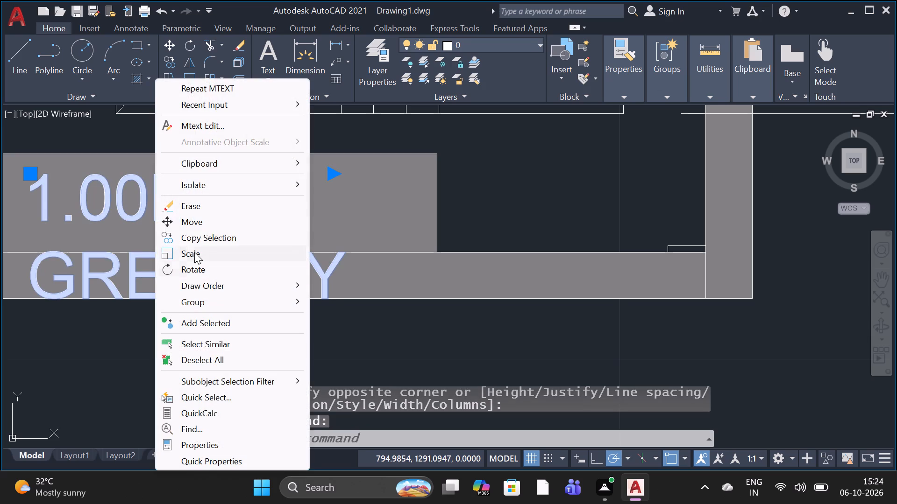
{"action": "left_click", "coordinate": [209, 253]}
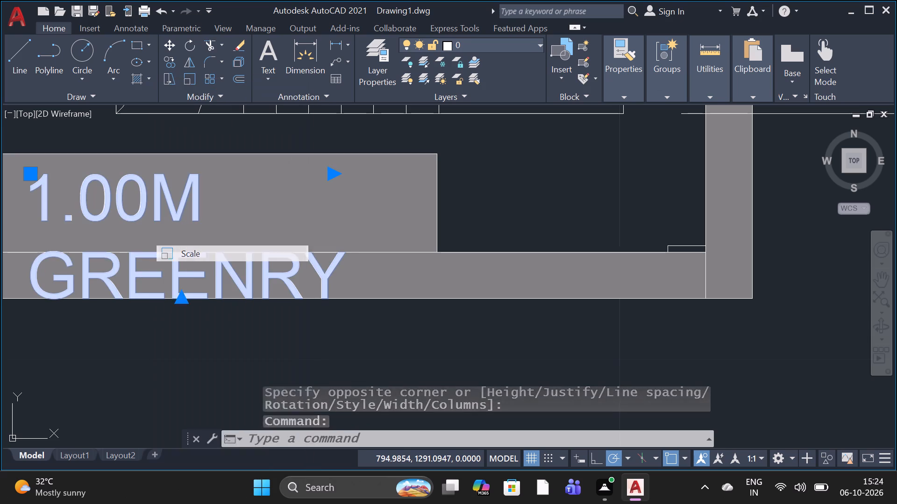
{"action": "left_click", "coordinate": [236, 271]}
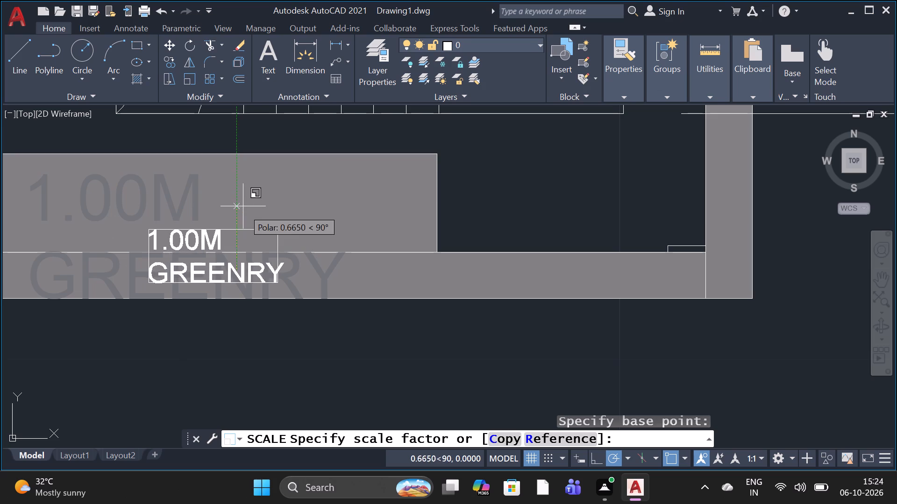
{"action": "left_click", "coordinate": [247, 185]}
Move the 1.00M GREENRY label about 0.83 m northwest so both lines sit inside the southwest strip, above the boundary band.
{"action": "scroll", "coordinate": [237, 237], "scroll_direction": "down", "scroll_amount": 2}
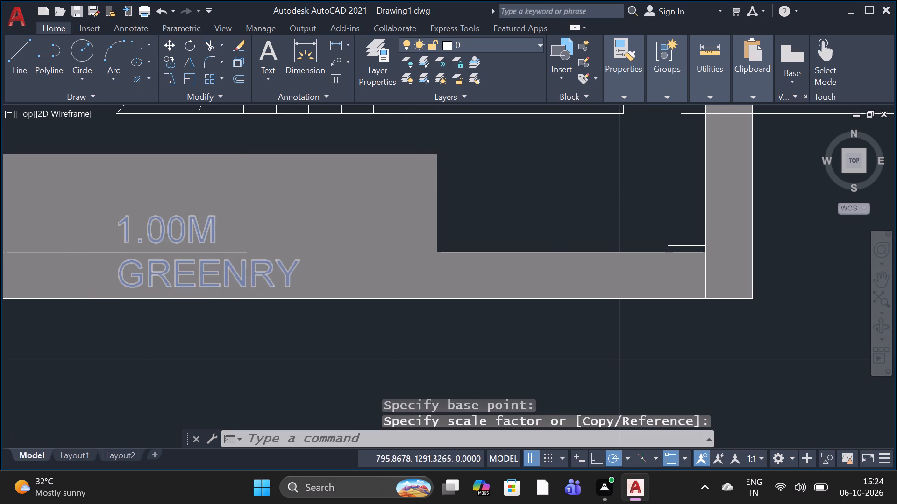
{"action": "scroll", "coordinate": [237, 237], "scroll_direction": "down", "scroll_amount": 1}
{"action": "scroll", "coordinate": [246, 220], "scroll_direction": "up", "scroll_amount": 3}
{"action": "left_click", "coordinate": [208, 315]}
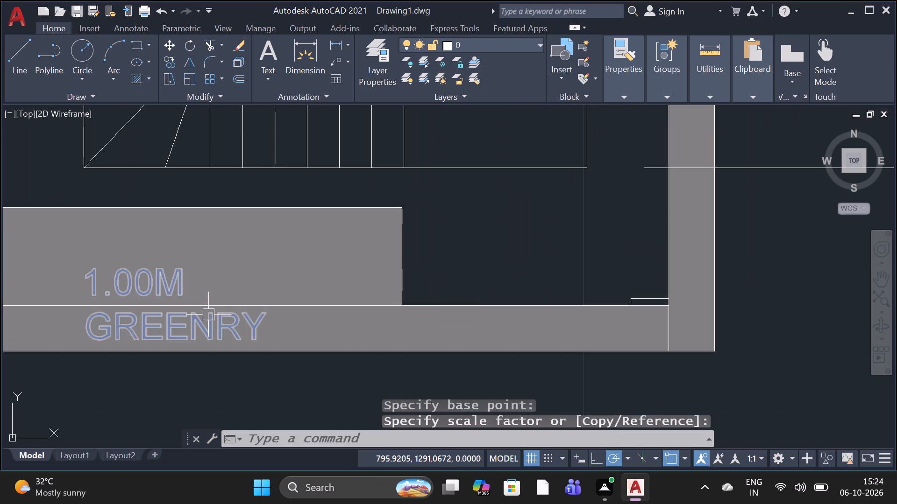
{"action": "left_click", "coordinate": [91, 269]}
{"action": "left_click", "coordinate": [26, 222]}
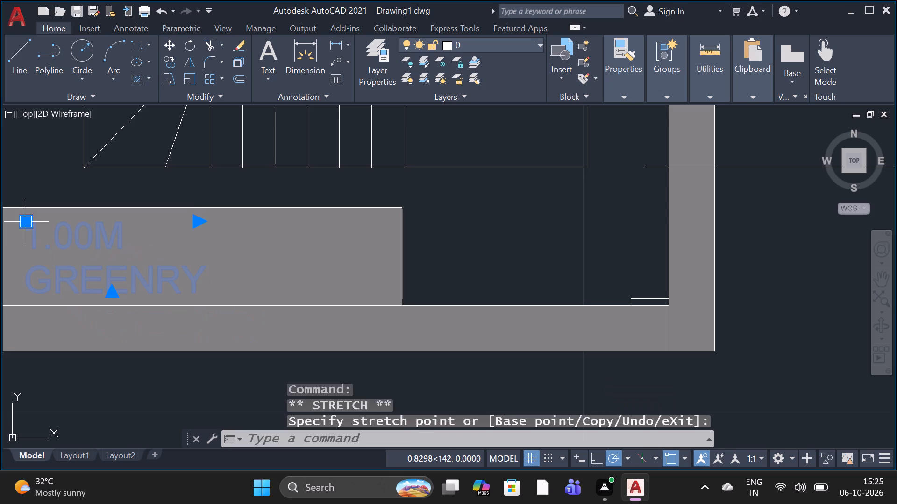
{"action": "key", "text": "Escape"}
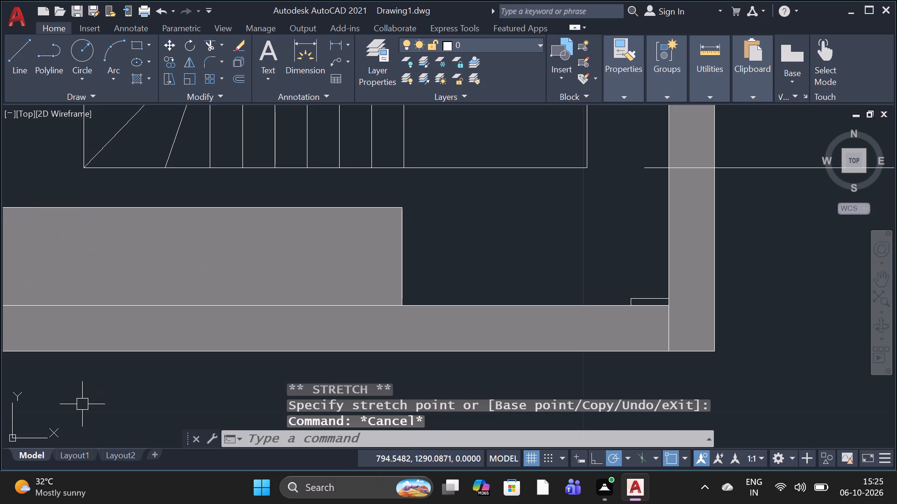
Change the hatch pattern of the southwest strip below the staircase from AR-CONC to GRASS.
{"action": "scroll", "coordinate": [82, 404], "scroll_direction": "up", "scroll_amount": 1}
{"action": "scroll", "coordinate": [85, 422], "scroll_direction": "down", "scroll_amount": 3}
{"action": "scroll", "coordinate": [150, 388], "scroll_direction": "up", "scroll_amount": 2}
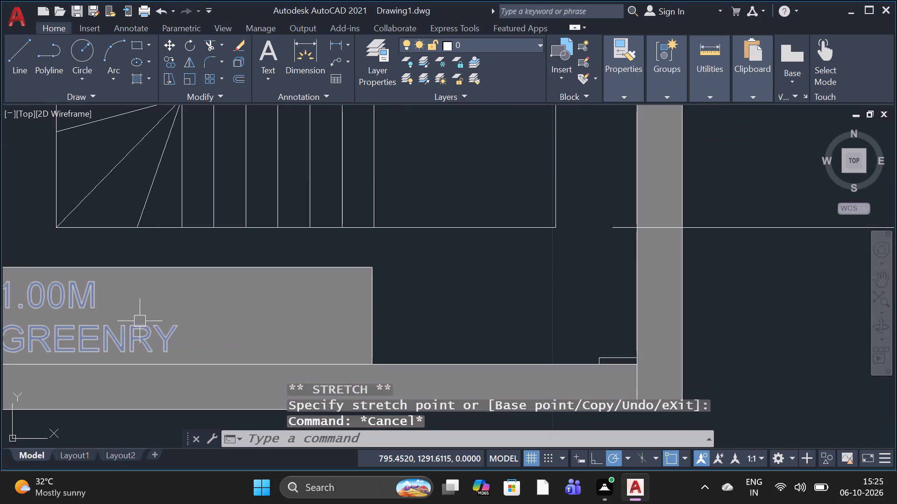
{"action": "left_click", "coordinate": [249, 330]}
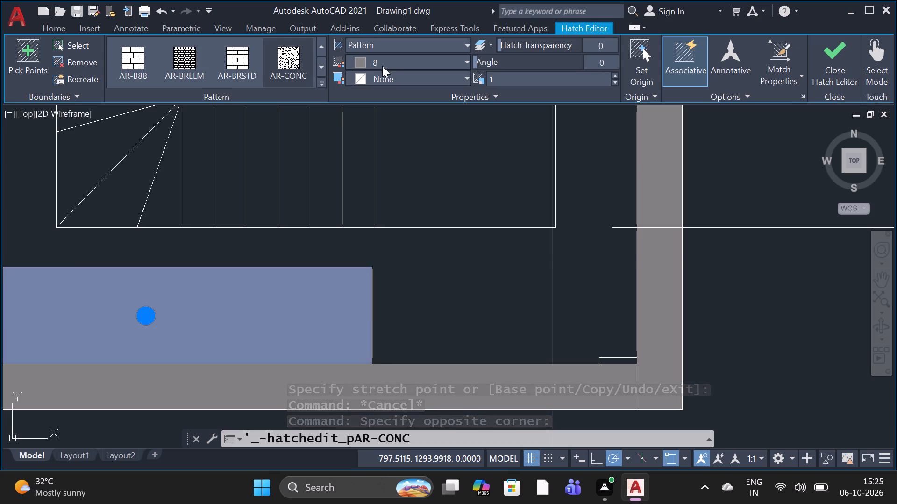
{"action": "left_click", "coordinate": [324, 80]}
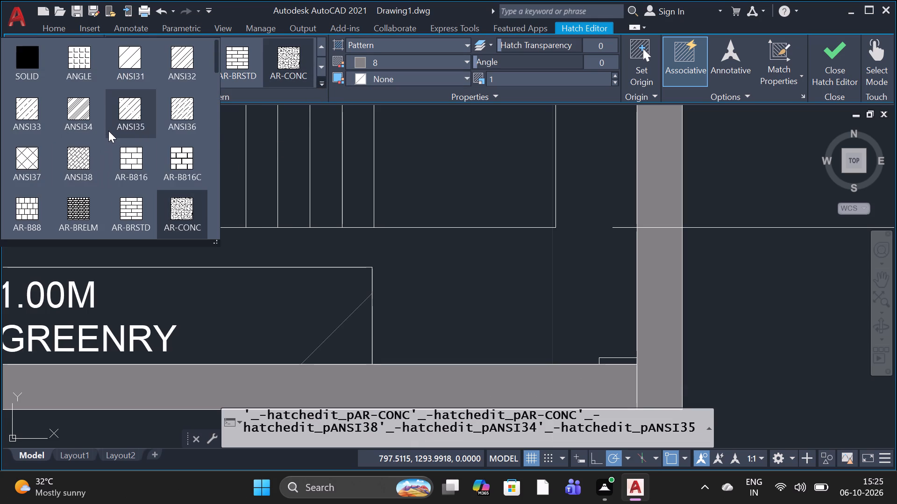
{"action": "scroll", "coordinate": [113, 142], "scroll_direction": "down", "scroll_amount": 3}
{"action": "scroll", "coordinate": [116, 181], "scroll_direction": "down", "scroll_amount": 3}
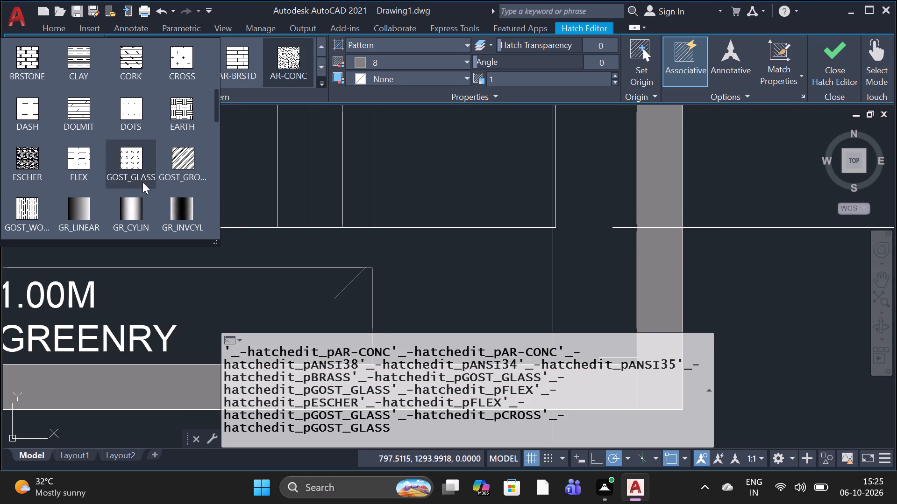
{"action": "scroll", "coordinate": [142, 182], "scroll_direction": "down", "scroll_amount": 1}
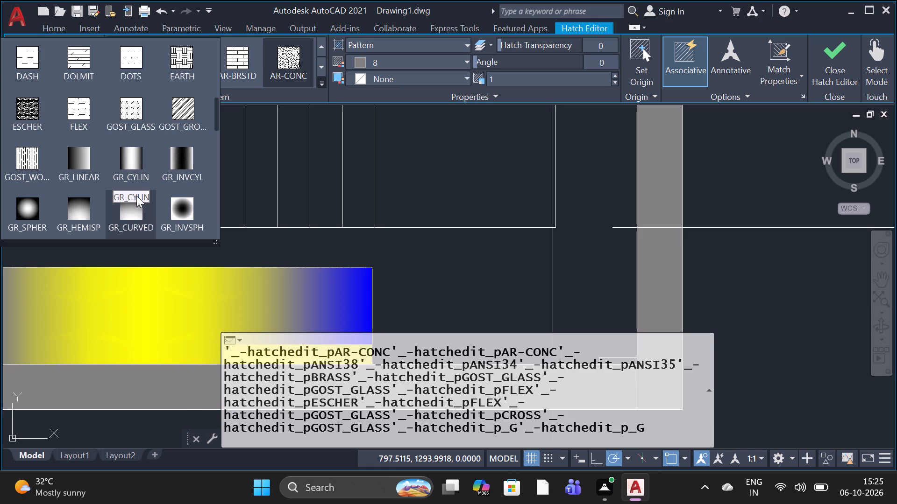
{"action": "scroll", "coordinate": [136, 196], "scroll_direction": "down", "scroll_amount": 2}
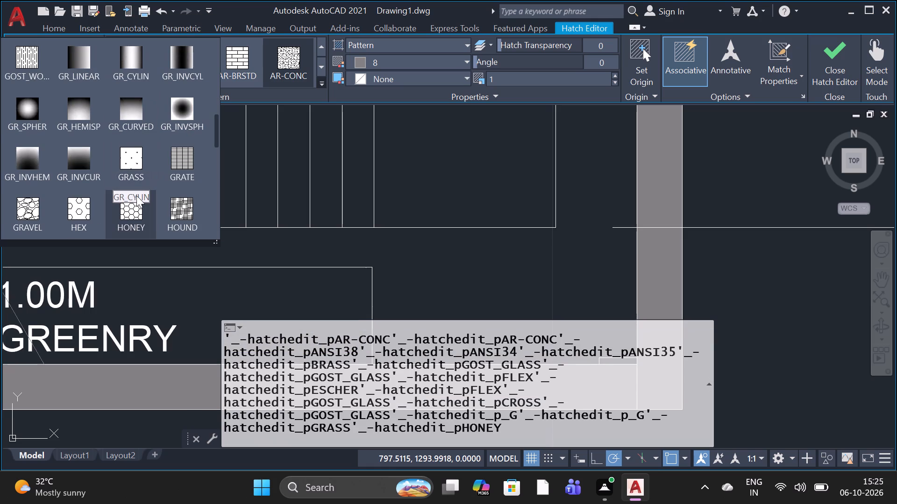
{"action": "scroll", "coordinate": [136, 196], "scroll_direction": "down", "scroll_amount": 1}
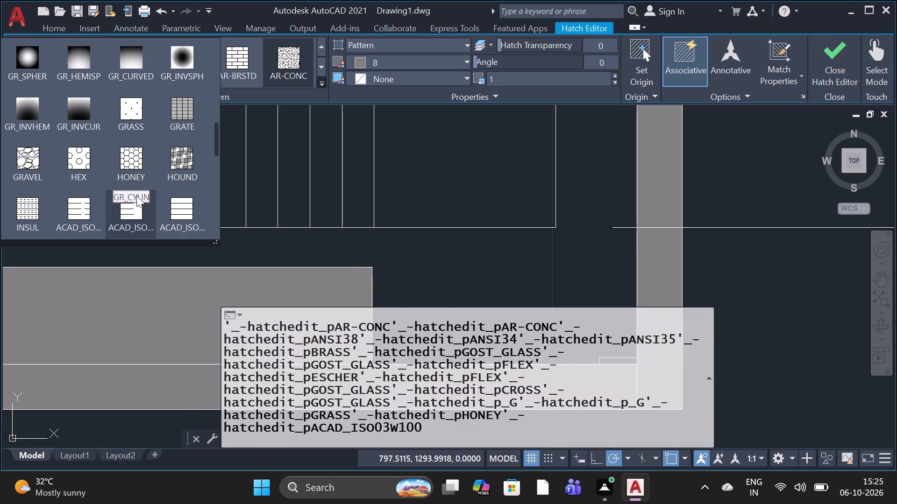
{"action": "scroll", "coordinate": [136, 196], "scroll_direction": "down", "scroll_amount": 1}
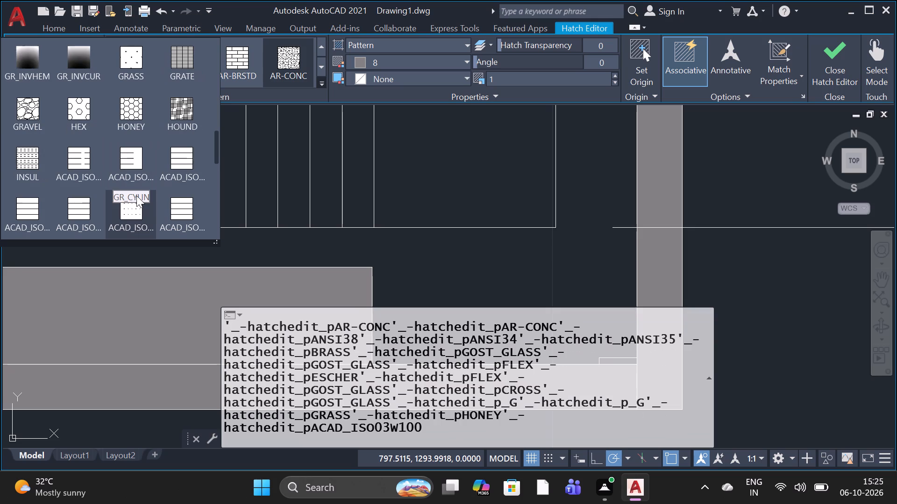
{"action": "scroll", "coordinate": [136, 196], "scroll_direction": "down", "scroll_amount": 2}
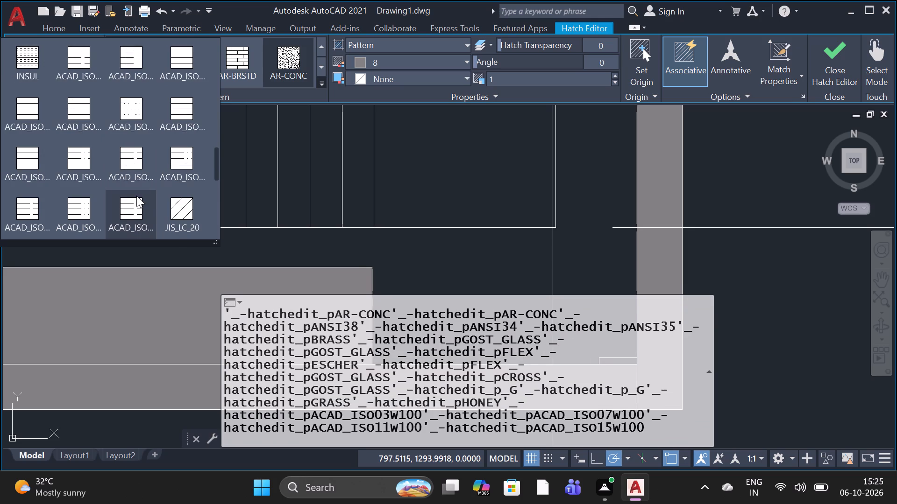
{"action": "scroll", "coordinate": [136, 196], "scroll_direction": "down", "scroll_amount": 6}
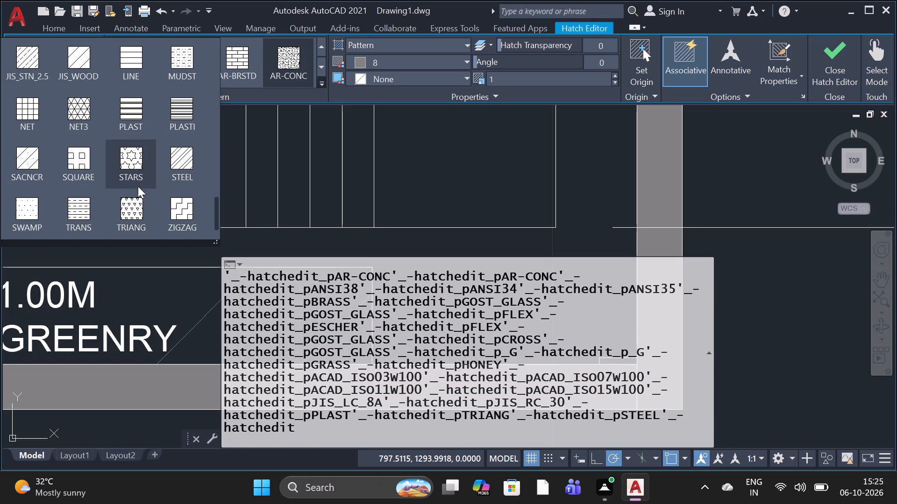
{"action": "scroll", "coordinate": [150, 196], "scroll_direction": "down", "scroll_amount": 2}
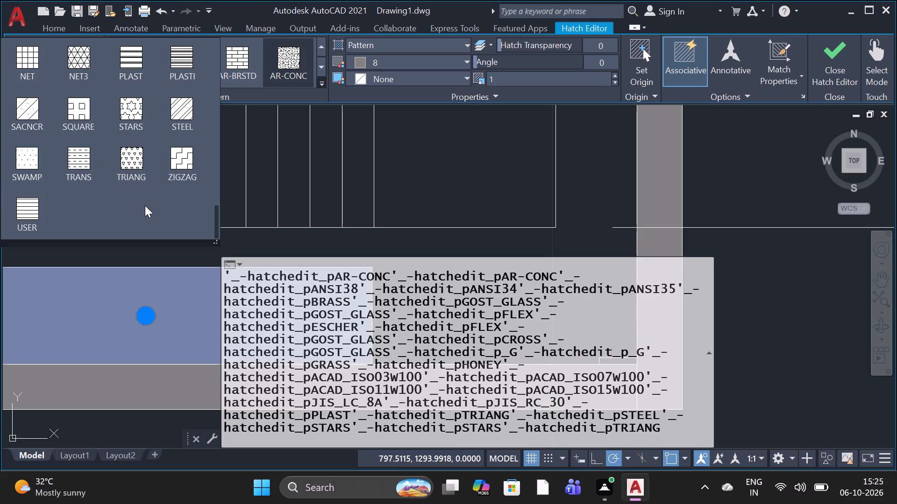
{"action": "scroll", "coordinate": [145, 205], "scroll_direction": "up", "scroll_amount": 1}
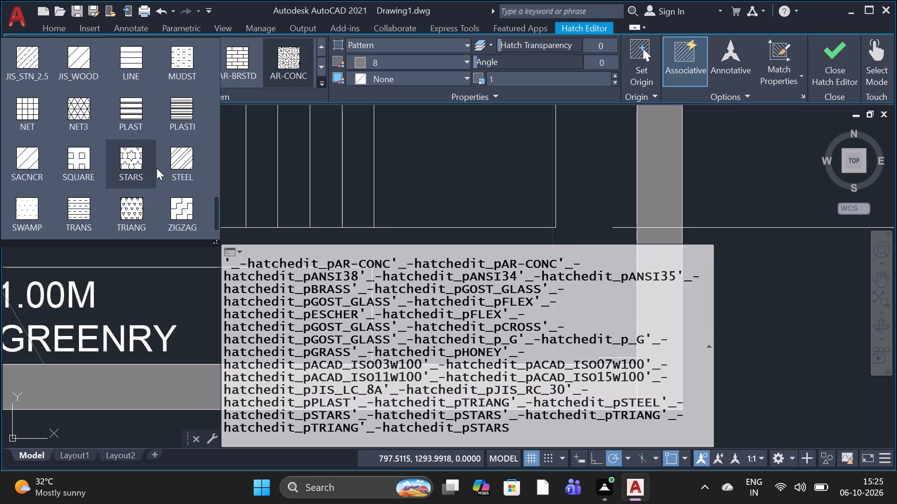
{"action": "scroll", "coordinate": [157, 168], "scroll_direction": "up", "scroll_amount": 1}
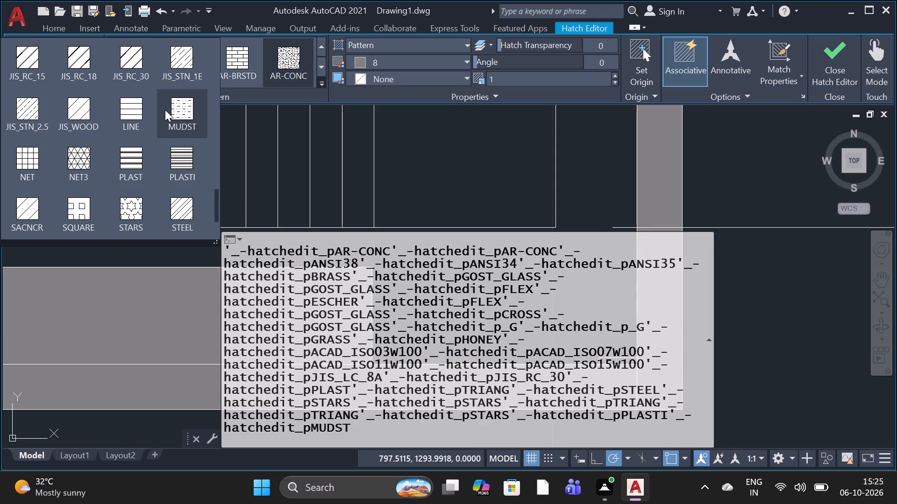
{"action": "scroll", "coordinate": [165, 110], "scroll_direction": "up", "scroll_amount": 2}
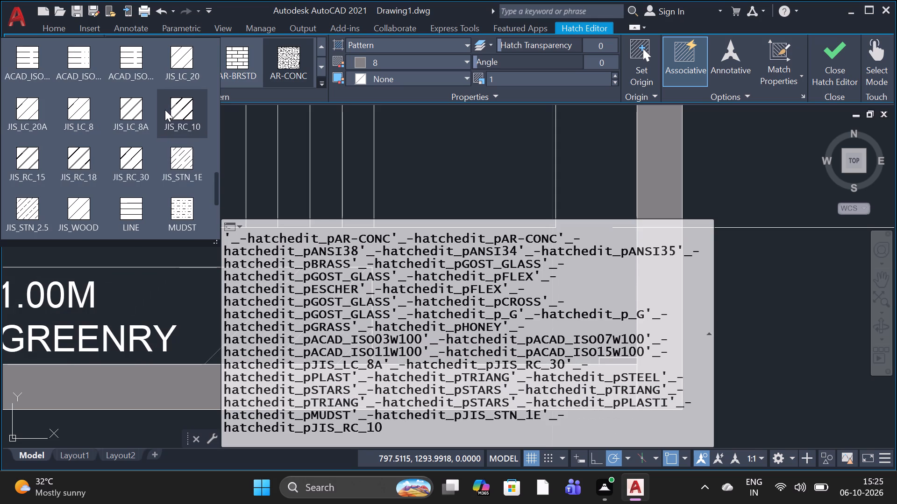
{"action": "scroll", "coordinate": [165, 110], "scroll_direction": "up", "scroll_amount": 3}
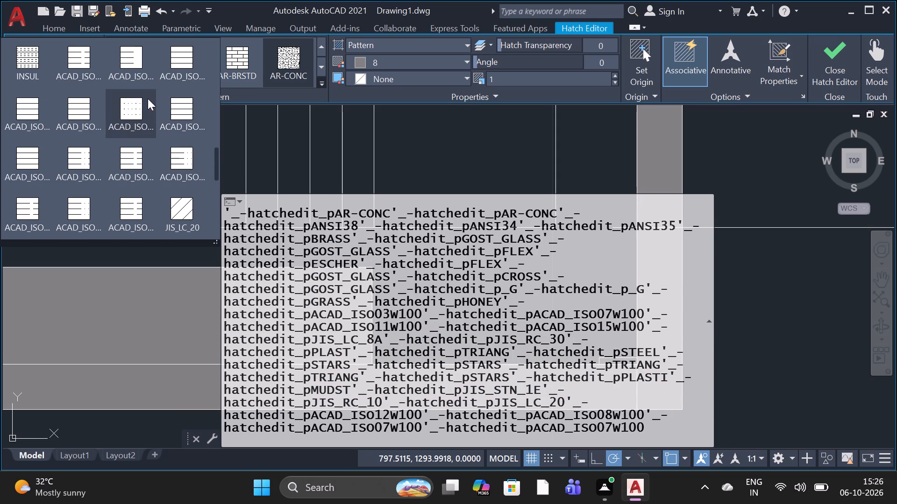
{"action": "scroll", "coordinate": [148, 98], "scroll_direction": "up", "scroll_amount": 2}
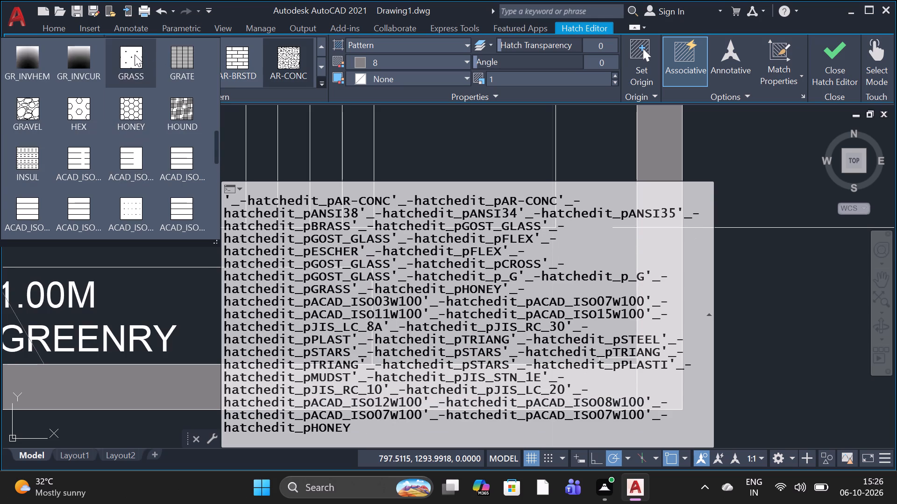
{"action": "left_click", "coordinate": [135, 55]}
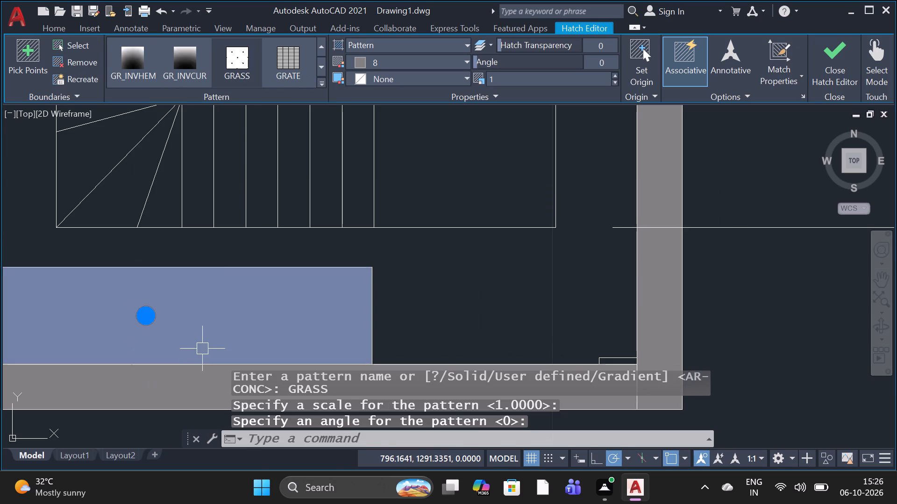
{"action": "left_click", "coordinate": [202, 349]}
{"action": "scroll", "coordinate": [206, 347], "scroll_direction": "down", "scroll_amount": 3}
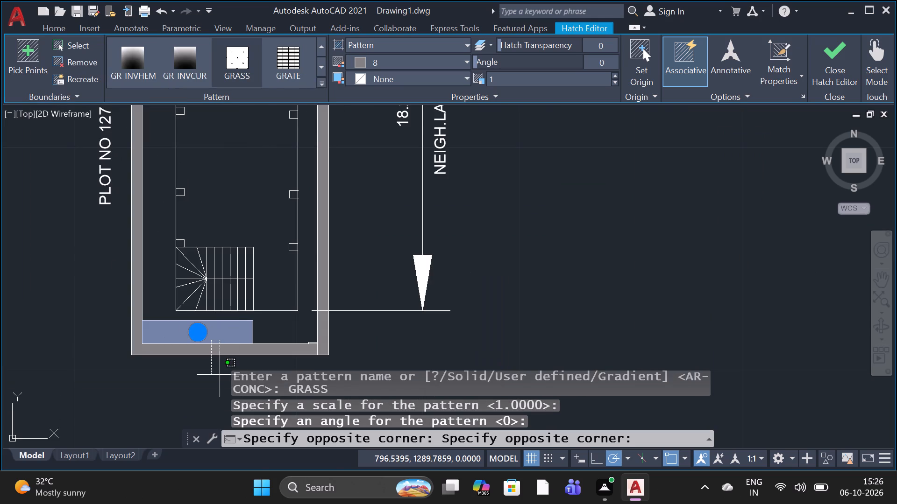
{"action": "key", "text": "Escape"}
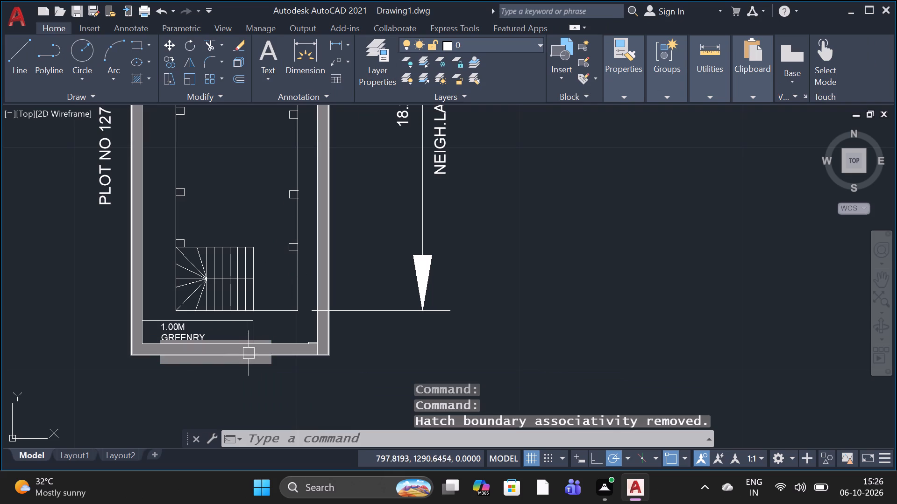
Place a multiline text box inside the hatched southern boundary band, just below the 1.00M GREENRY label.
{"action": "scroll", "coordinate": [278, 320], "scroll_direction": "down", "scroll_amount": 1}
{"action": "scroll", "coordinate": [266, 352], "scroll_direction": "up", "scroll_amount": 2}
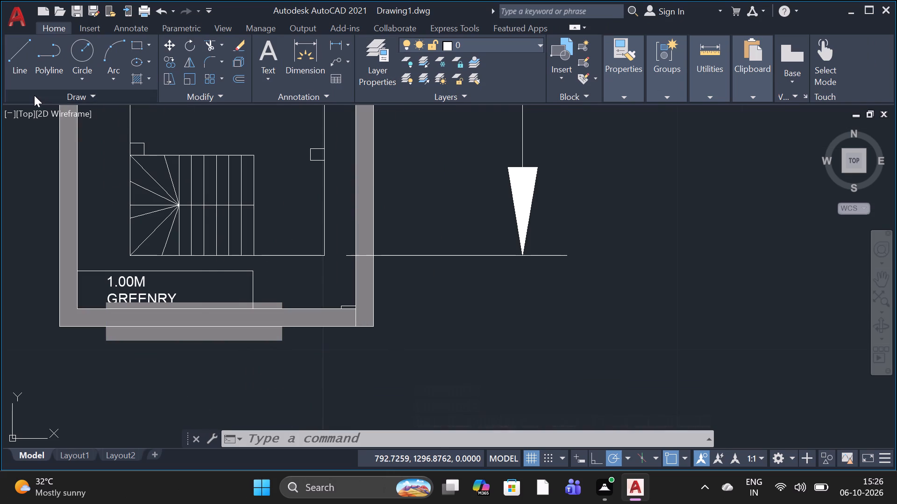
{"action": "scroll", "coordinate": [240, 308], "scroll_direction": "up", "scroll_amount": 2}
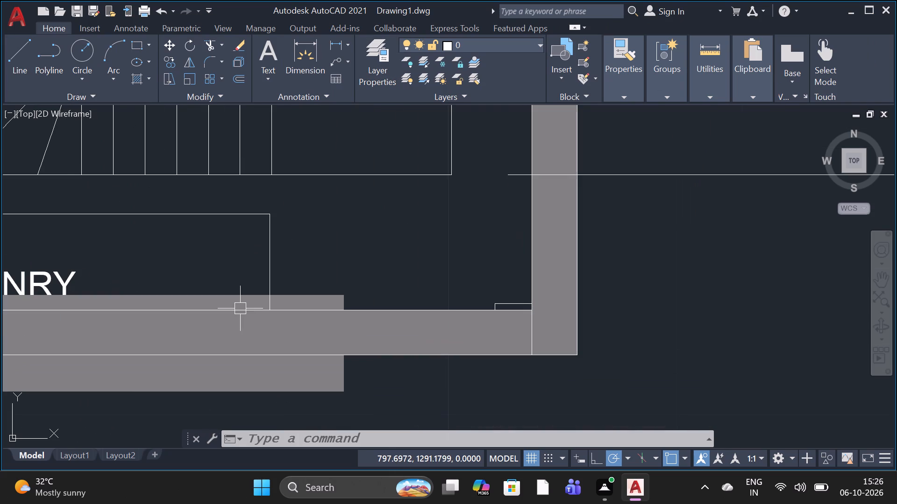
{"action": "key", "text": "t"}
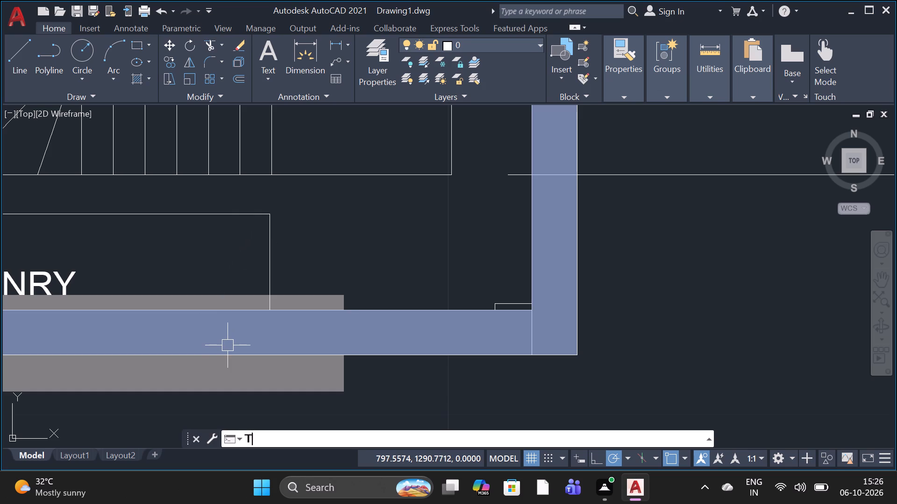
{"action": "key", "text": "space"}
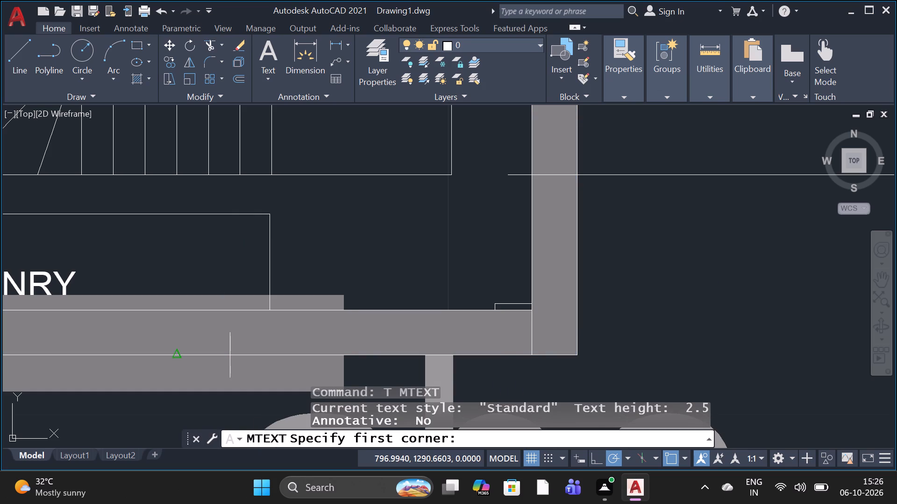
{"action": "key", "text": "space"}
{"action": "scroll", "coordinate": [175, 301], "scroll_direction": "down", "scroll_amount": 2}
{"action": "scroll", "coordinate": [107, 304], "scroll_direction": "up", "scroll_amount": 2}
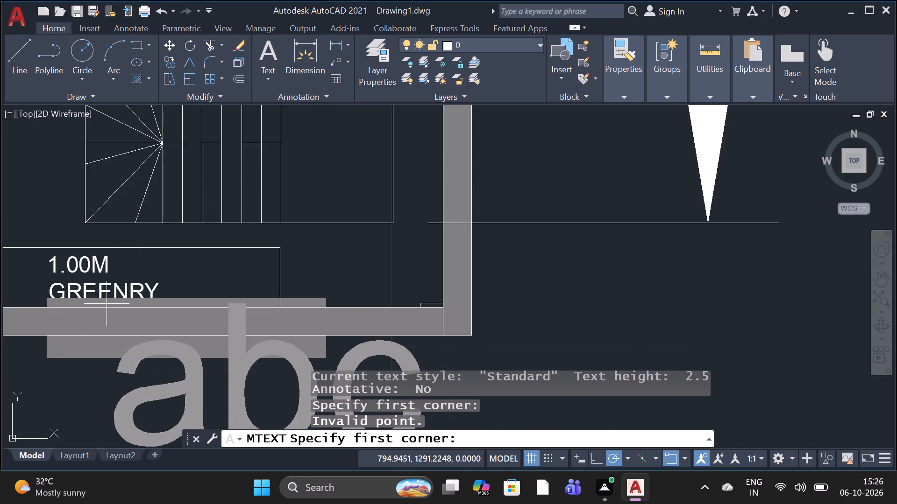
{"action": "scroll", "coordinate": [107, 304], "scroll_direction": "up", "scroll_amount": 1}
{"action": "left_click", "coordinate": [85, 328]}
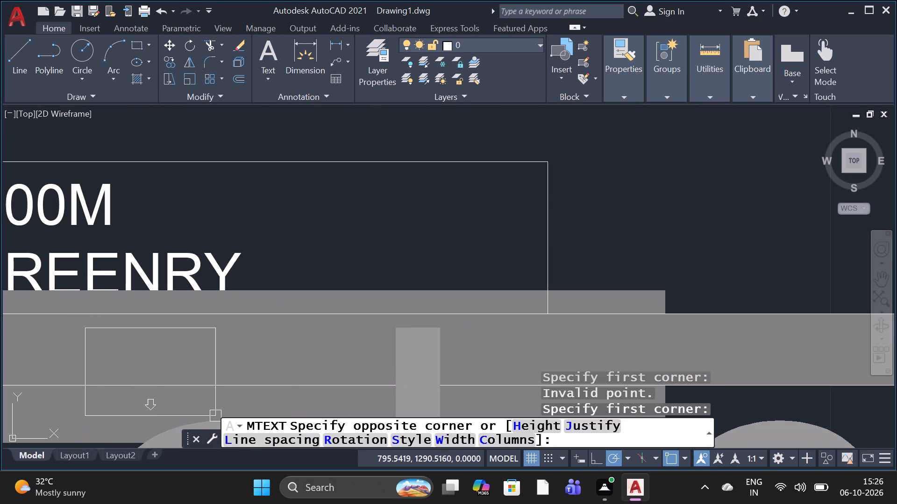
{"action": "left_click", "coordinate": [398, 373]}
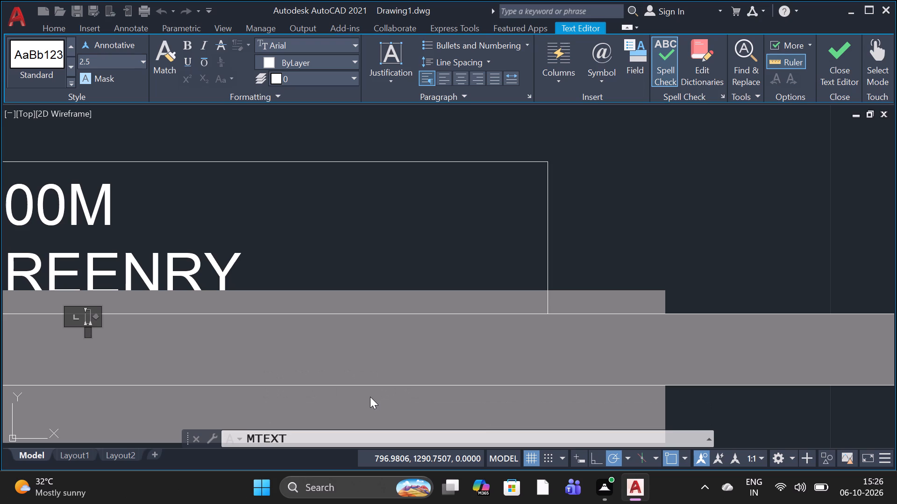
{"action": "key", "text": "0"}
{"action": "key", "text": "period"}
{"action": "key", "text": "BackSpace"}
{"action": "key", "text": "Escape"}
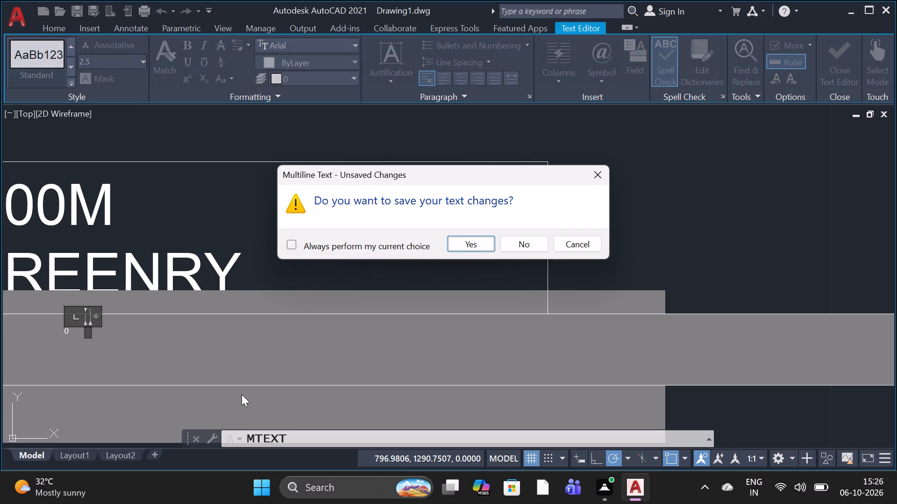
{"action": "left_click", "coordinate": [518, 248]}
Erase the two overlapping hatches covering the southern boundary band below the 1.00M GREENRY label.
{"action": "left_click", "coordinate": [399, 336]}
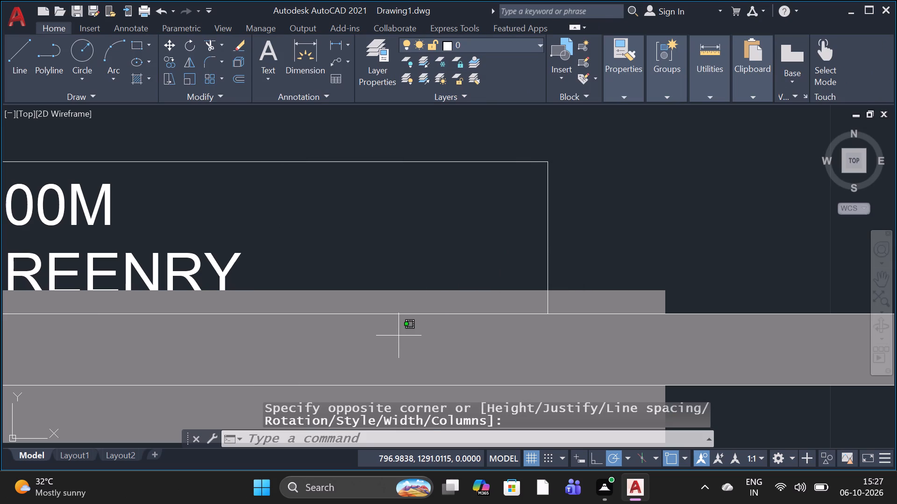
{"action": "key", "text": "Delete"}
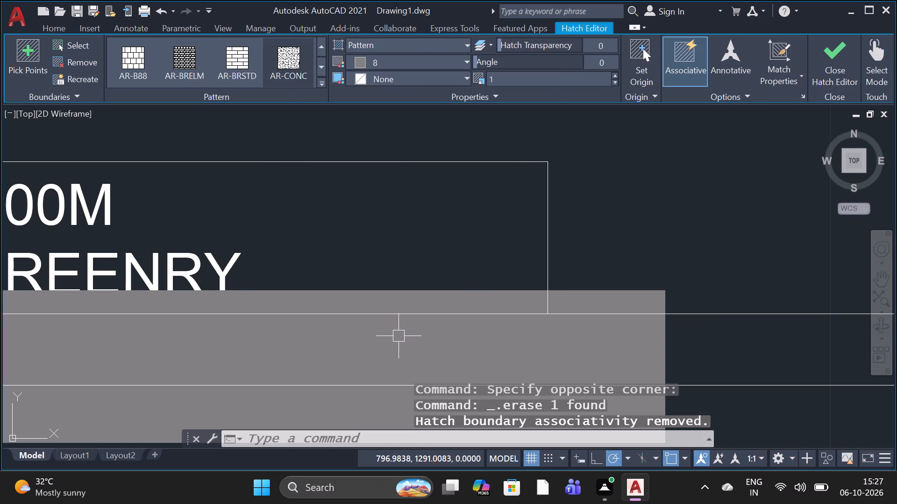
{"action": "left_click", "coordinate": [399, 336]}
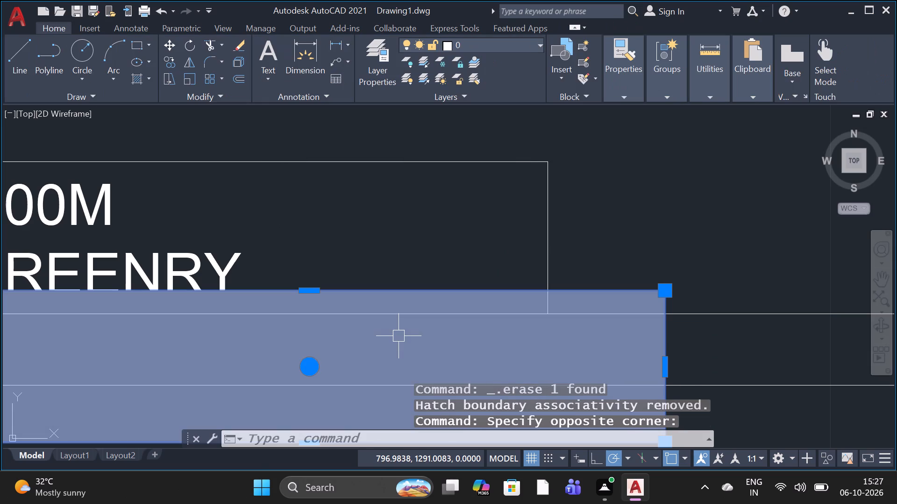
{"action": "key", "text": "Delete"}
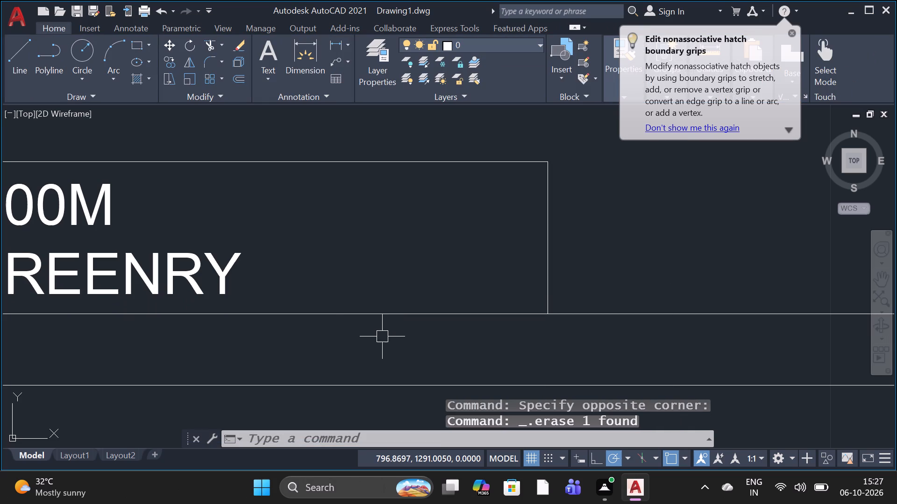
Place a multiline text box inside the southern boundary band, just below the GREENRY label, with text height 0.5.
{"action": "scroll", "coordinate": [327, 306], "scroll_direction": "down", "scroll_amount": 3}
{"action": "scroll", "coordinate": [307, 346], "scroll_direction": "up", "scroll_amount": 1}
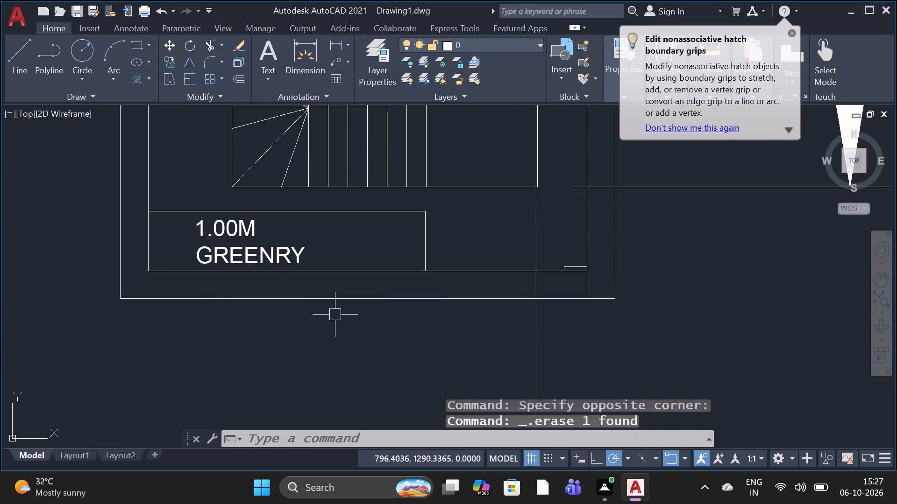
{"action": "type", "text": "T"}
{"action": "key", "text": "space"}
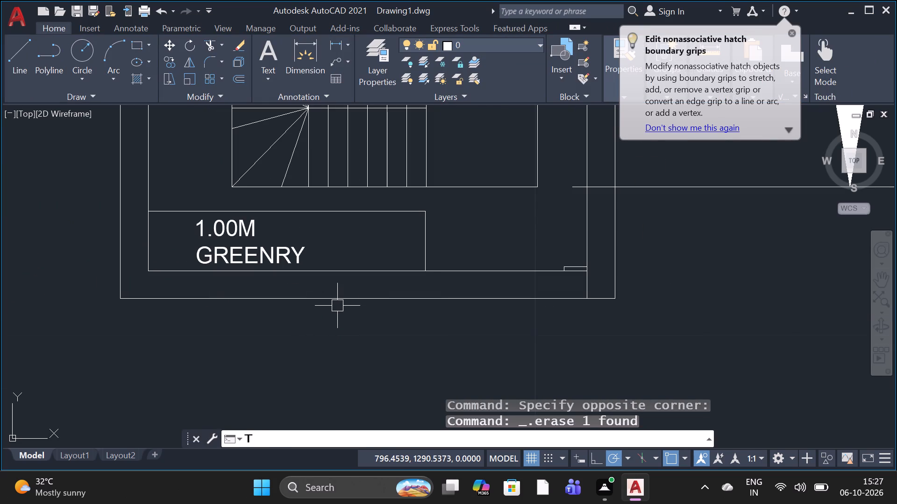
{"action": "scroll", "coordinate": [262, 288], "scroll_direction": "up", "scroll_amount": 3}
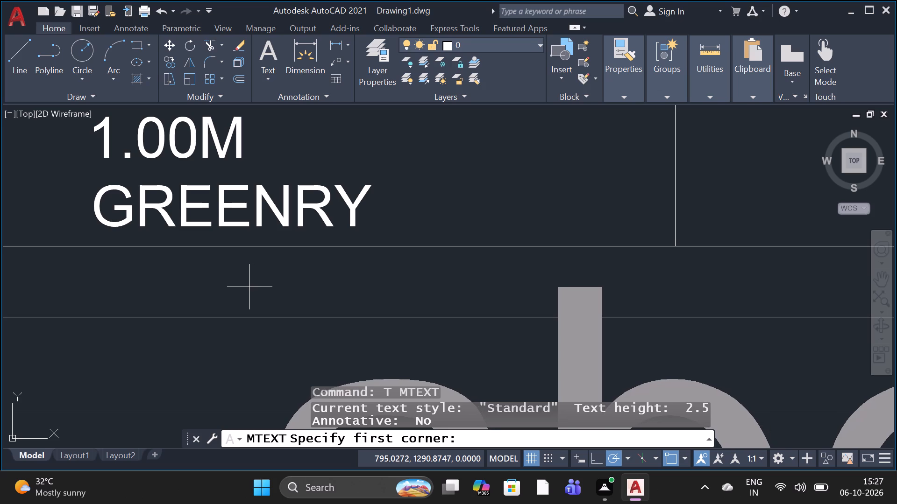
{"action": "scroll", "coordinate": [249, 287], "scroll_direction": "down", "scroll_amount": 2}
{"action": "scroll", "coordinate": [239, 284], "scroll_direction": "up", "scroll_amount": 3}
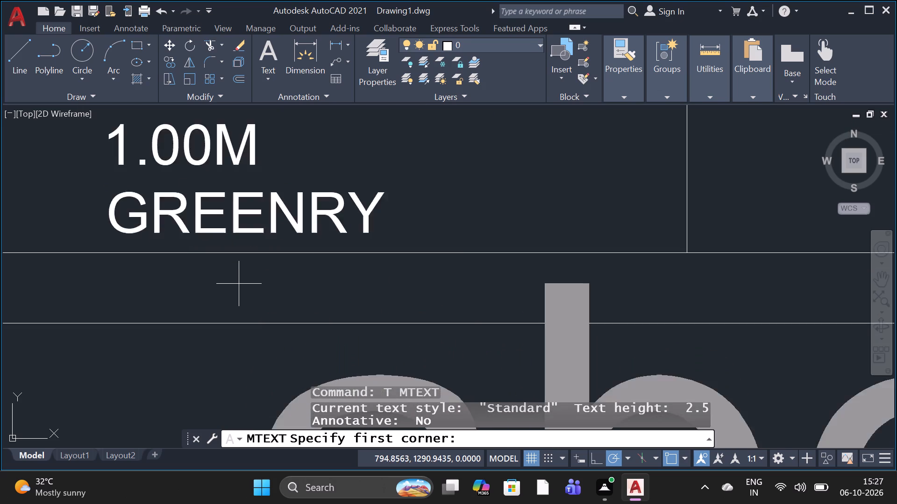
{"action": "left_click", "coordinate": [217, 259]}
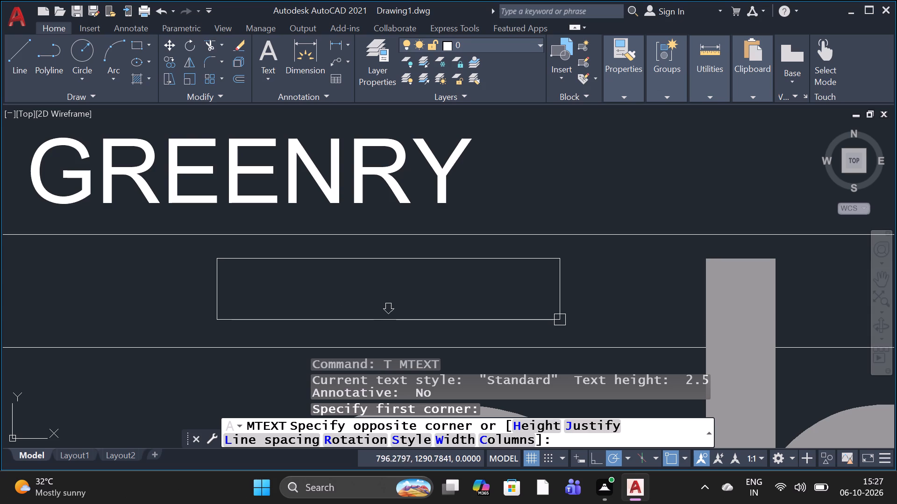
{"action": "left_click", "coordinate": [699, 334]}
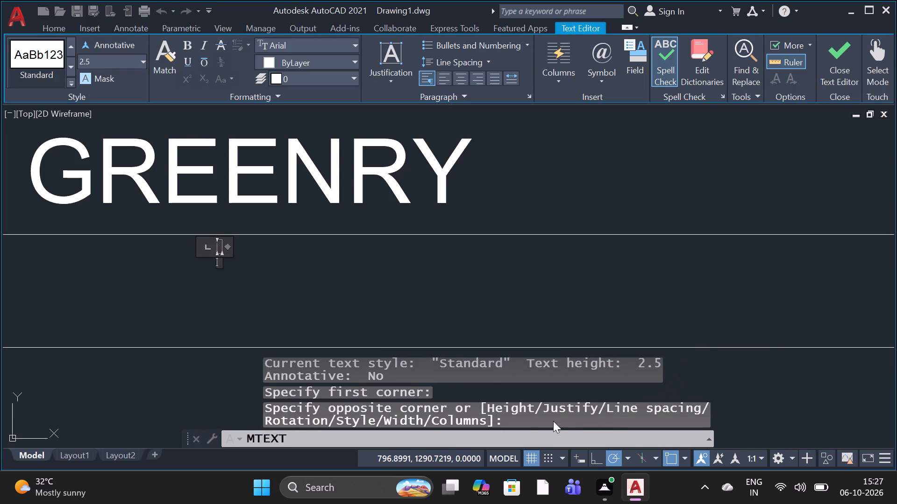
{"action": "left_click", "coordinate": [144, 62]}
{"action": "left_click", "coordinate": [138, 84]}
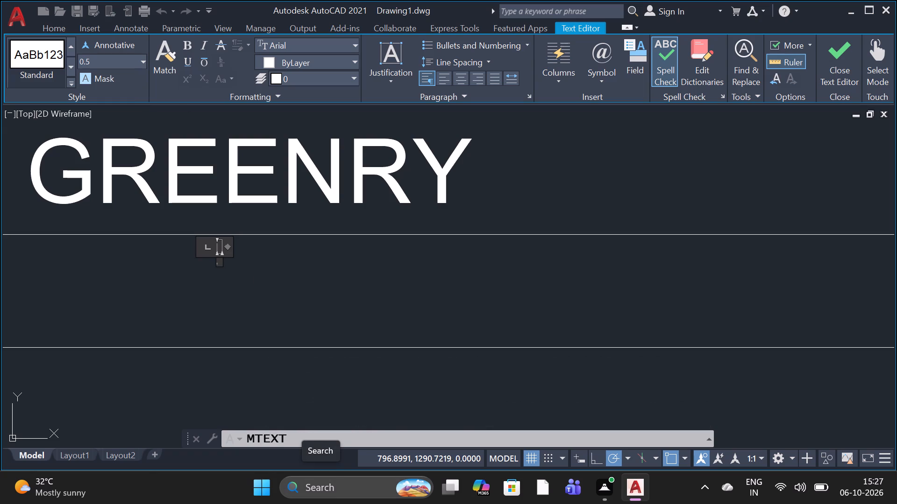
Enter 0.76M EFFECTED ROAD as the label text and finish the text object.
{"action": "type", "text": "0,"}
{"action": "key", "text": "BackSpace"}
{"action": "key", "text": "period"}
{"action": "key", "text": "7"}
{"action": "key", "text": "6"}
{"action": "key", "text": "m"}
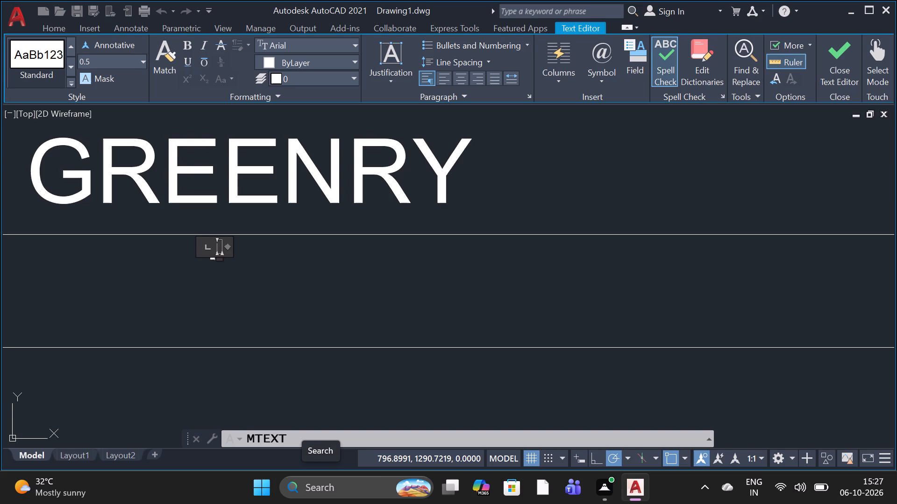
{"action": "key", "text": "space"}
{"action": "key", "text": "e"}
{"action": "type", "text": "FF"}
{"action": "key", "text": "e"}
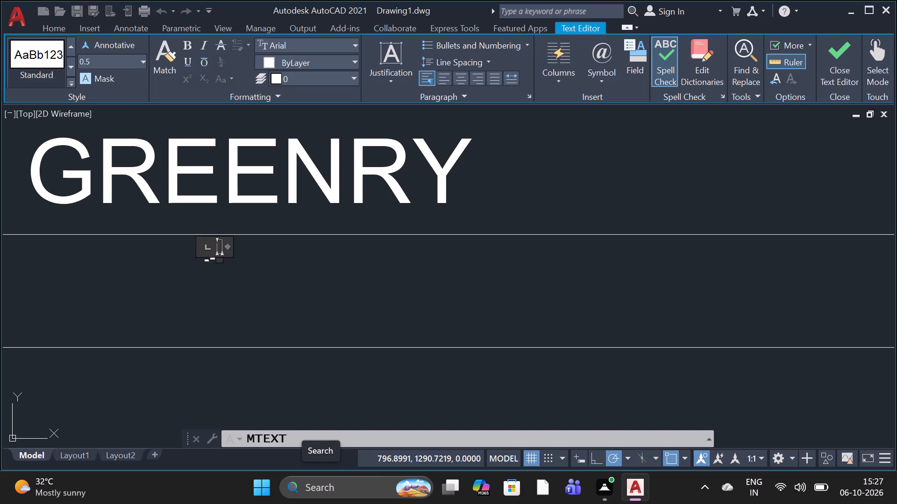
{"action": "key", "text": "c"}
{"action": "key", "text": "t"}
{"action": "key", "text": "e"}
{"action": "key", "text": "d"}
{"action": "key", "text": "space"}
{"action": "type", "text": "RO"}
{"action": "type", "text": "AD"}
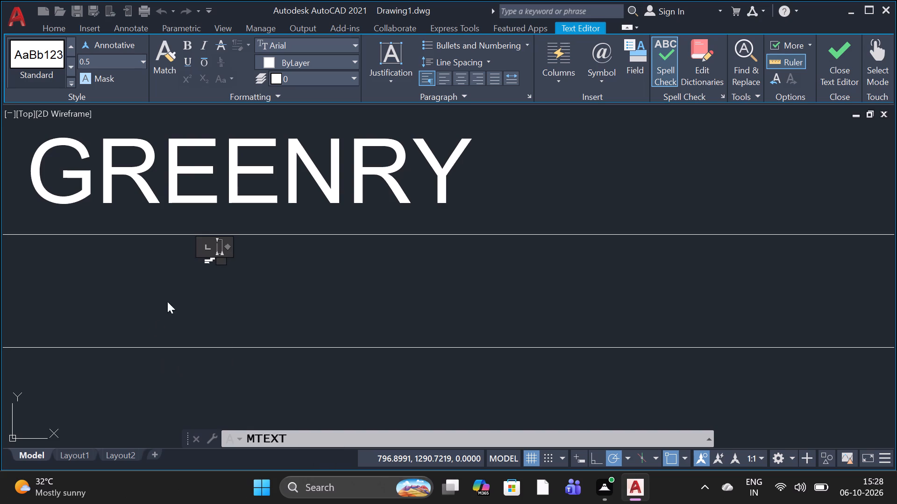
{"action": "scroll", "coordinate": [202, 238], "scroll_direction": "up", "scroll_amount": 4}
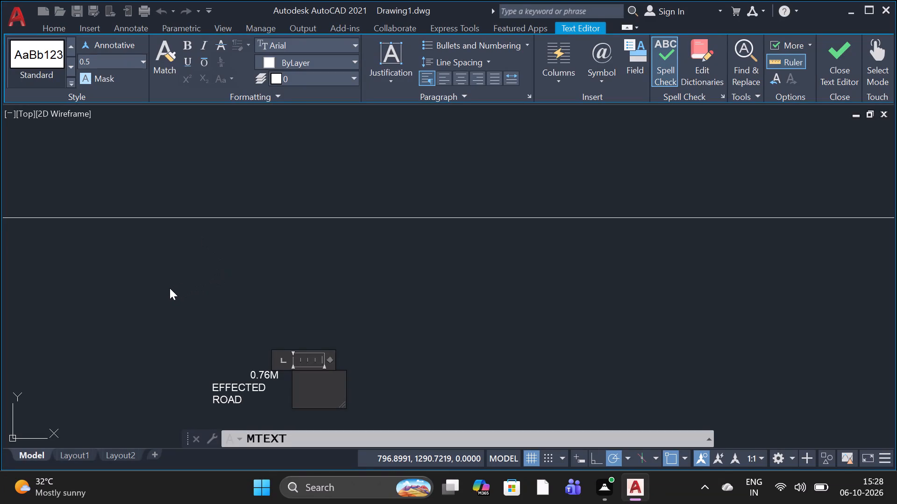
{"action": "left_click", "coordinate": [166, 290]}
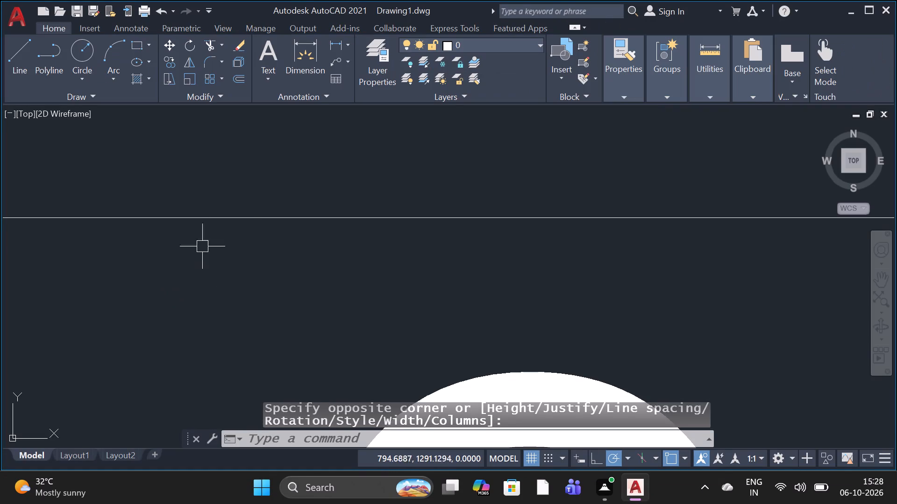
Scale the 0.76M EFFECTED ROAD label down freehand by a factor of about 0.48, using a base point within its first line.
{"action": "scroll", "coordinate": [263, 219], "scroll_direction": "down", "scroll_amount": 3}
{"action": "scroll", "coordinate": [299, 277], "scroll_direction": "down", "scroll_amount": 3}
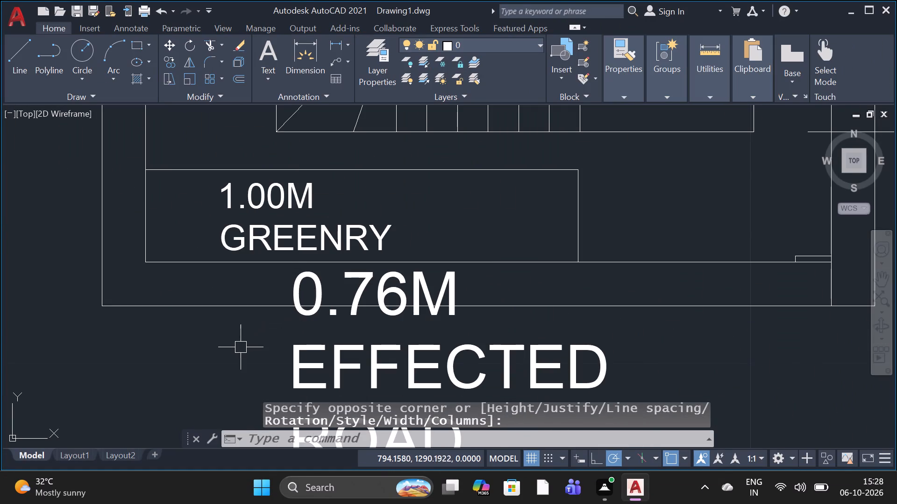
{"action": "left_click", "coordinate": [241, 348]}
{"action": "left_click", "coordinate": [274, 346]}
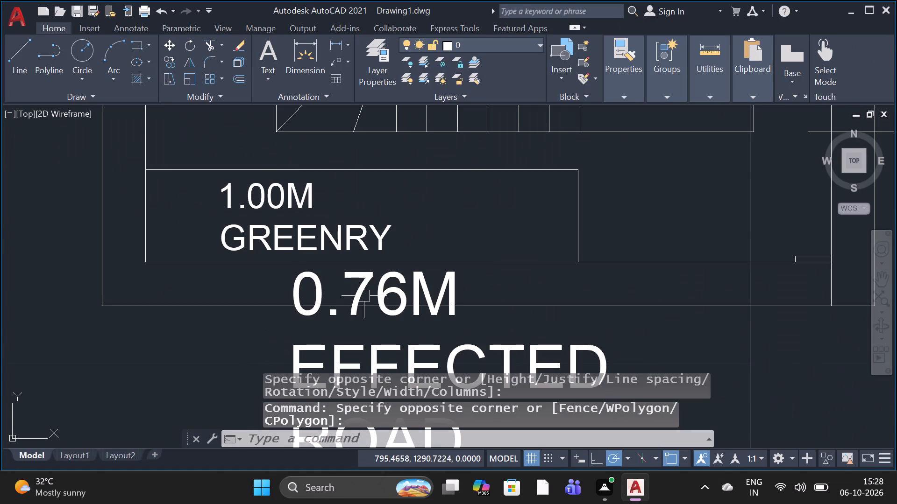
{"action": "left_click", "coordinate": [419, 304]}
{"action": "right_click_drag", "start_coordinate": [432, 310], "coordinate": [416, 304]}
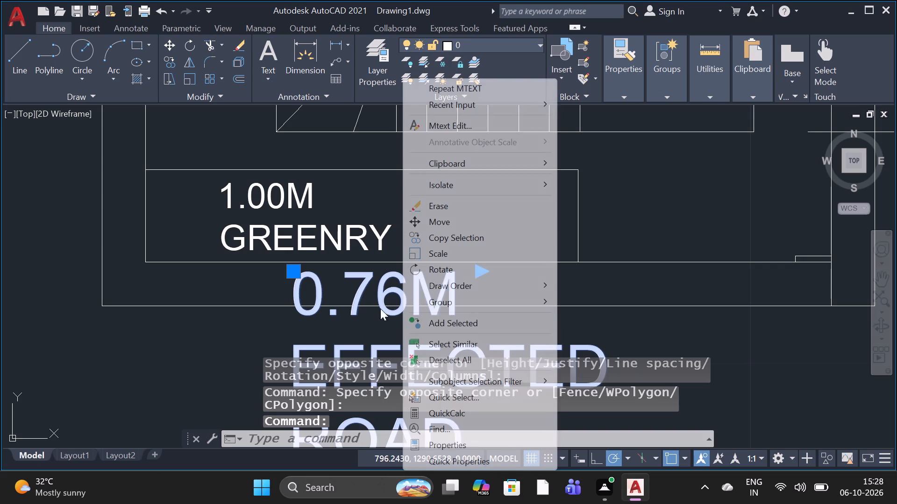
{"action": "left_click", "coordinate": [446, 255]}
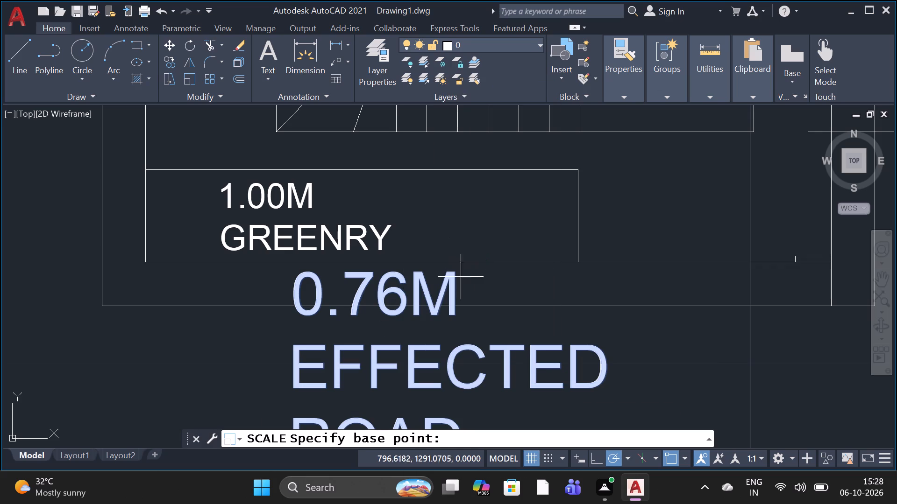
{"action": "left_click", "coordinate": [441, 307]}
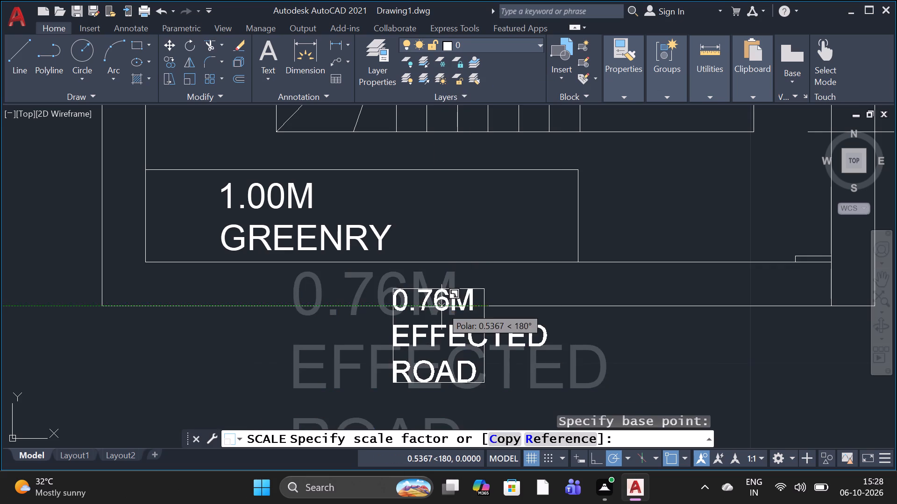
{"action": "scroll", "coordinate": [441, 307], "scroll_direction": "down", "scroll_amount": 2}
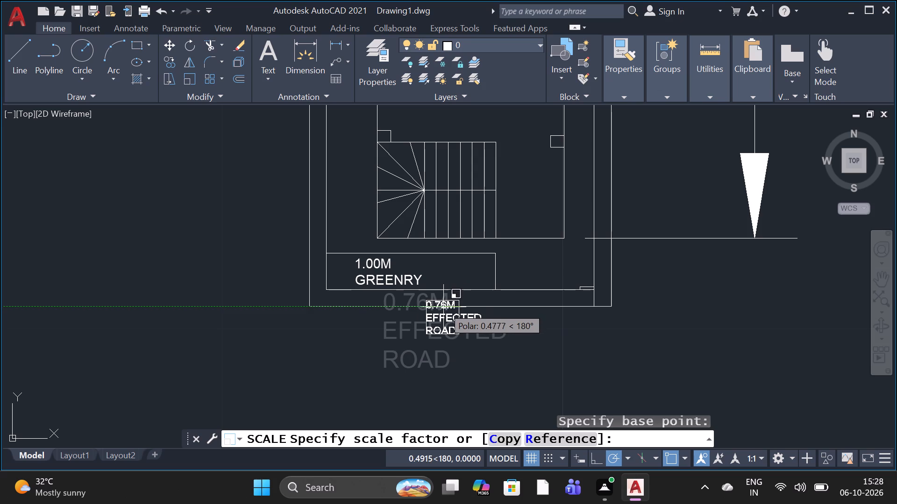
{"action": "left_click", "coordinate": [443, 307]}
Move the 0.76M EFFECTED ROAD label by its insertion point to the midpoint of the boundary band's inner southern line and deselect it.
{"action": "left_click", "coordinate": [449, 319]}
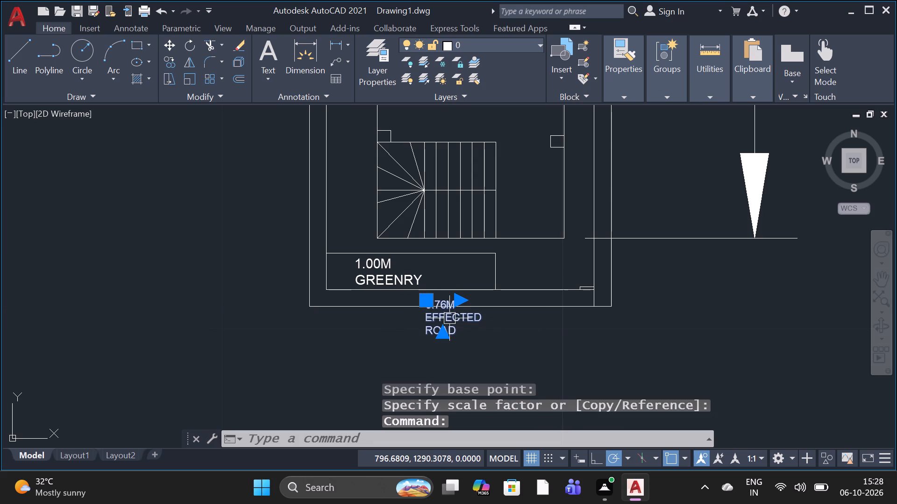
{"action": "left_click", "coordinate": [429, 303]}
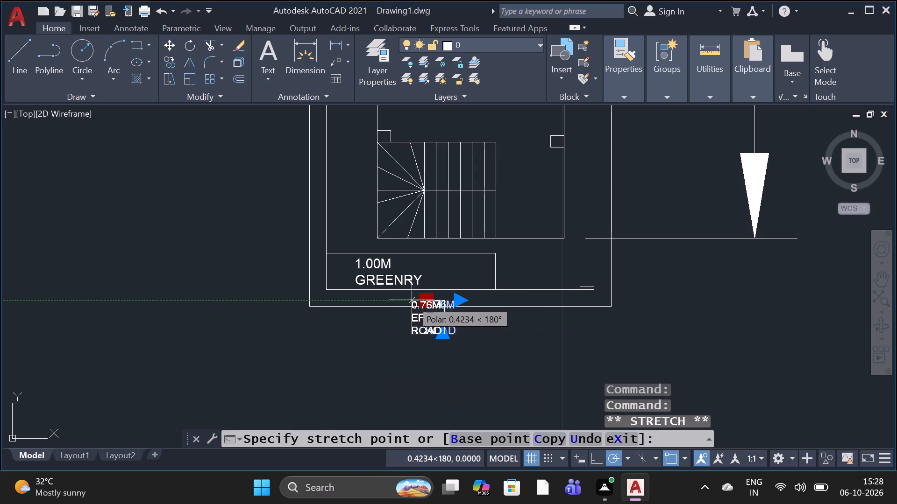
{"action": "left_click", "coordinate": [405, 290]}
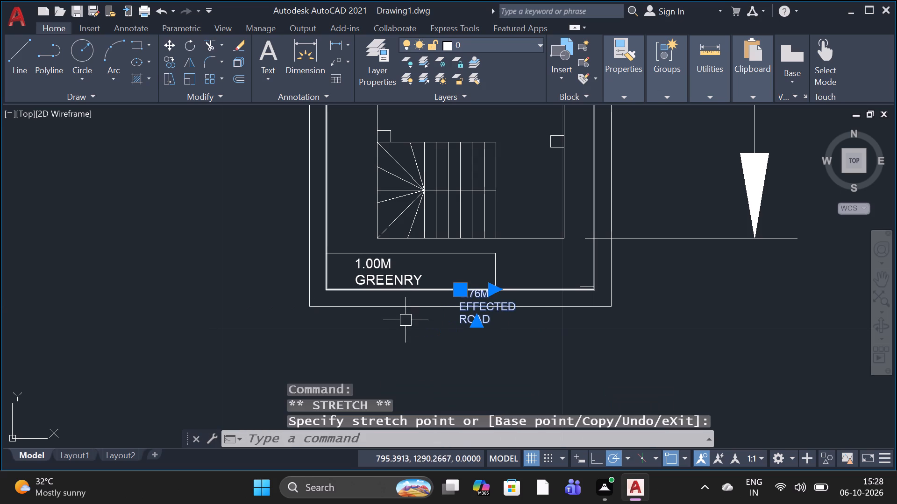
{"action": "left_click", "coordinate": [398, 332]}
{"action": "key", "text": "Escape"}
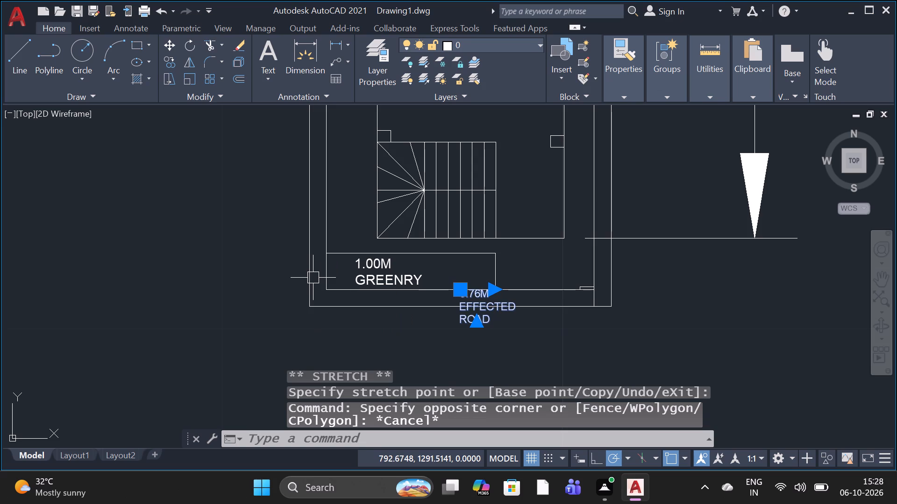
{"action": "key", "text": "Escape"}
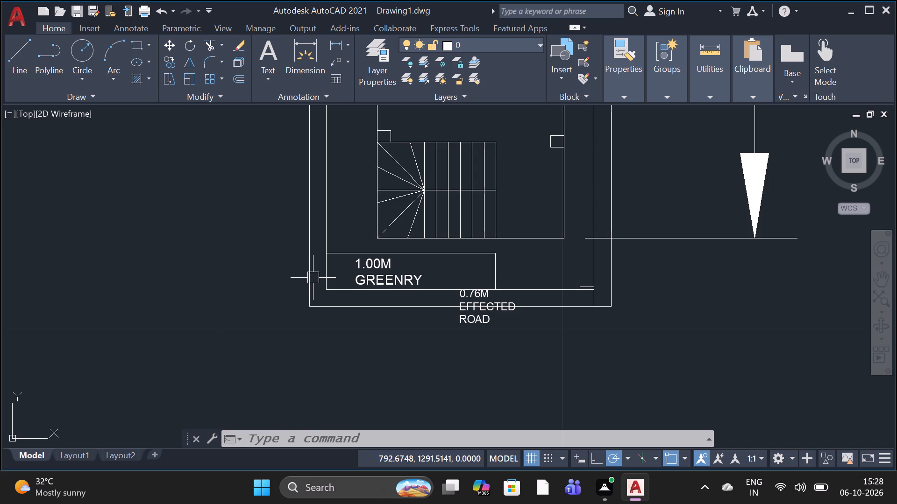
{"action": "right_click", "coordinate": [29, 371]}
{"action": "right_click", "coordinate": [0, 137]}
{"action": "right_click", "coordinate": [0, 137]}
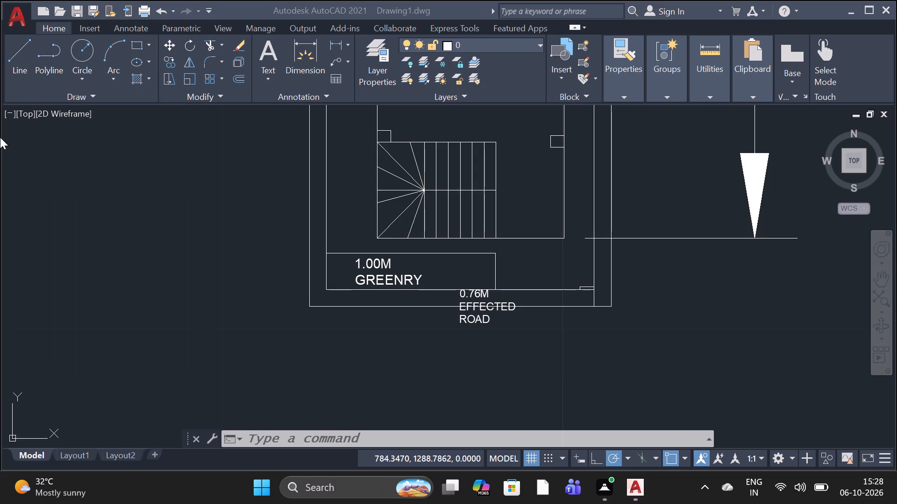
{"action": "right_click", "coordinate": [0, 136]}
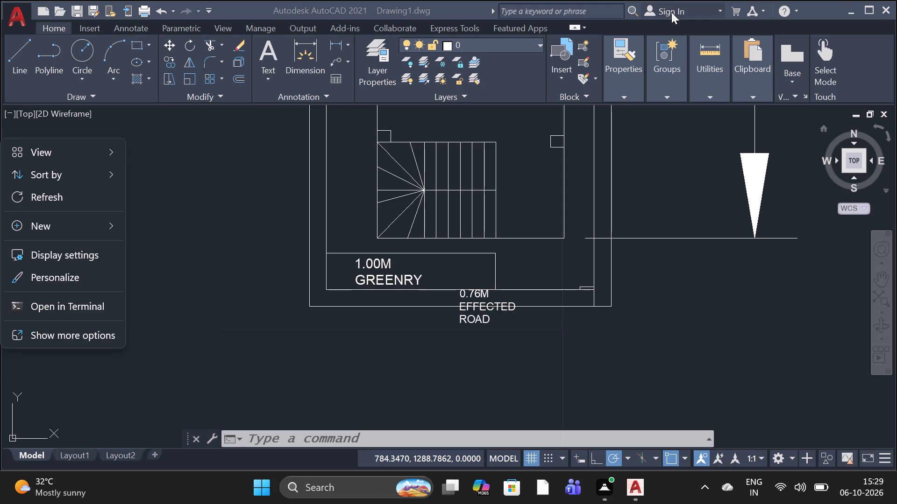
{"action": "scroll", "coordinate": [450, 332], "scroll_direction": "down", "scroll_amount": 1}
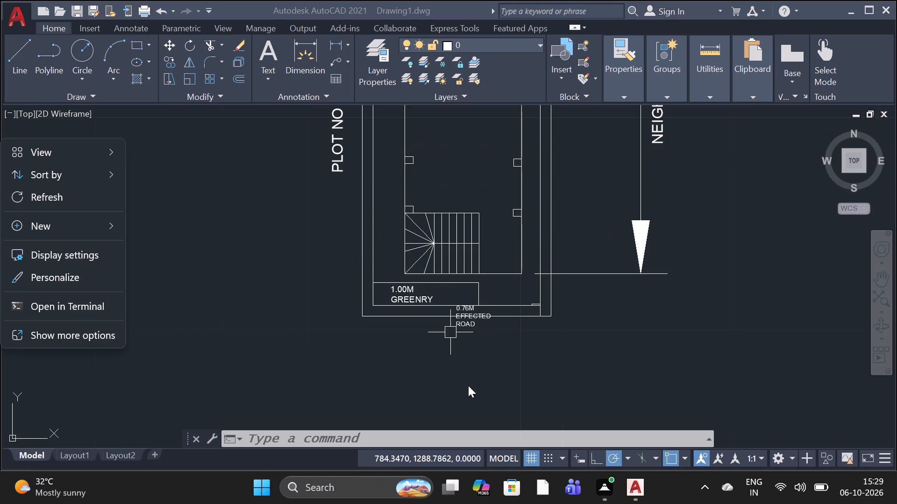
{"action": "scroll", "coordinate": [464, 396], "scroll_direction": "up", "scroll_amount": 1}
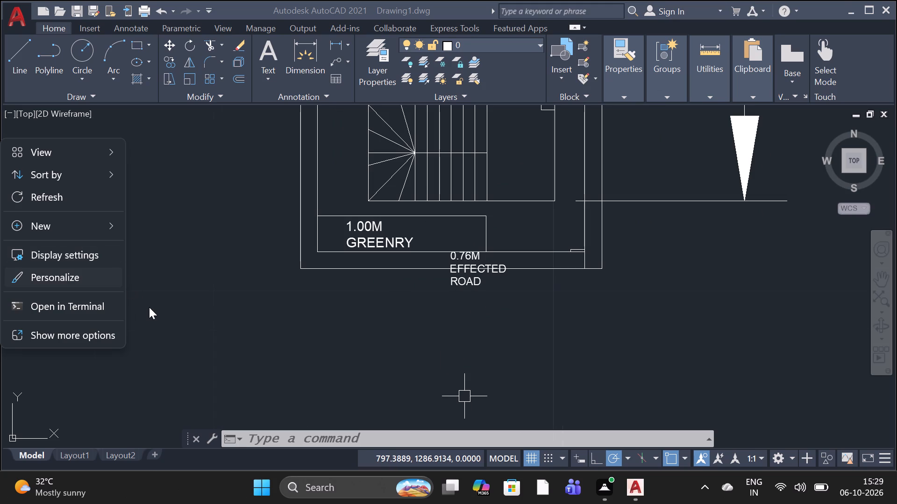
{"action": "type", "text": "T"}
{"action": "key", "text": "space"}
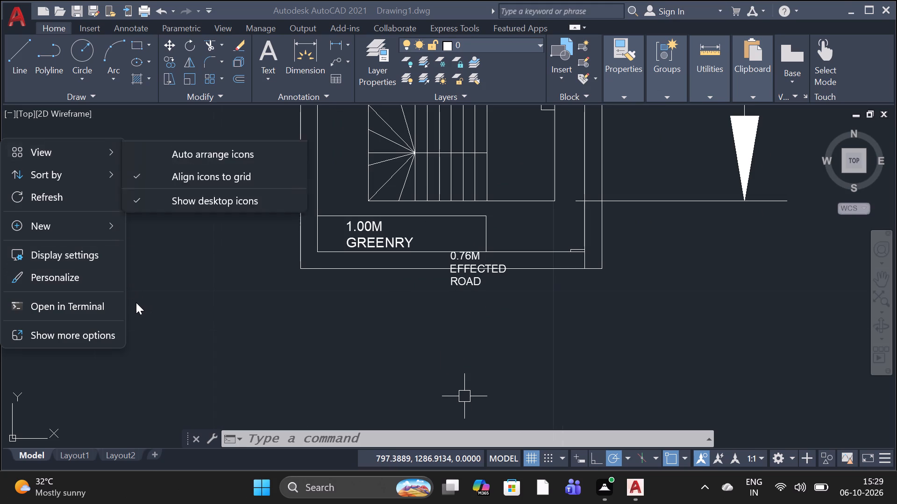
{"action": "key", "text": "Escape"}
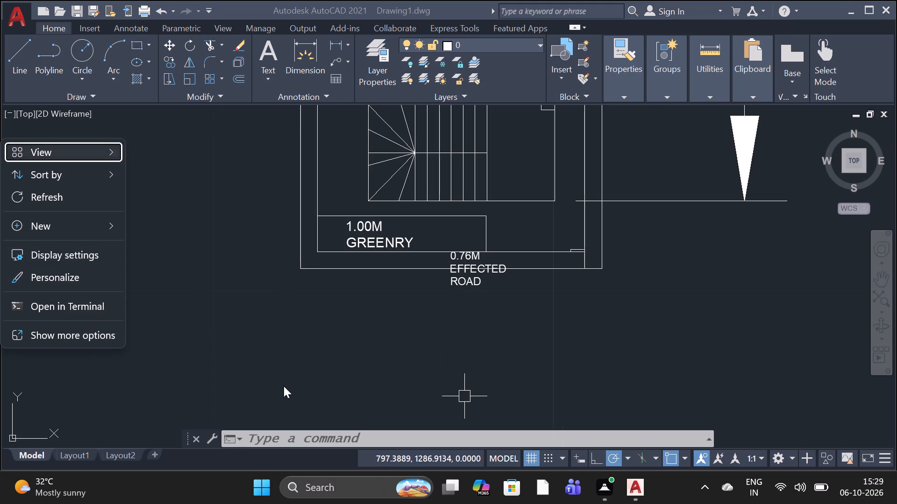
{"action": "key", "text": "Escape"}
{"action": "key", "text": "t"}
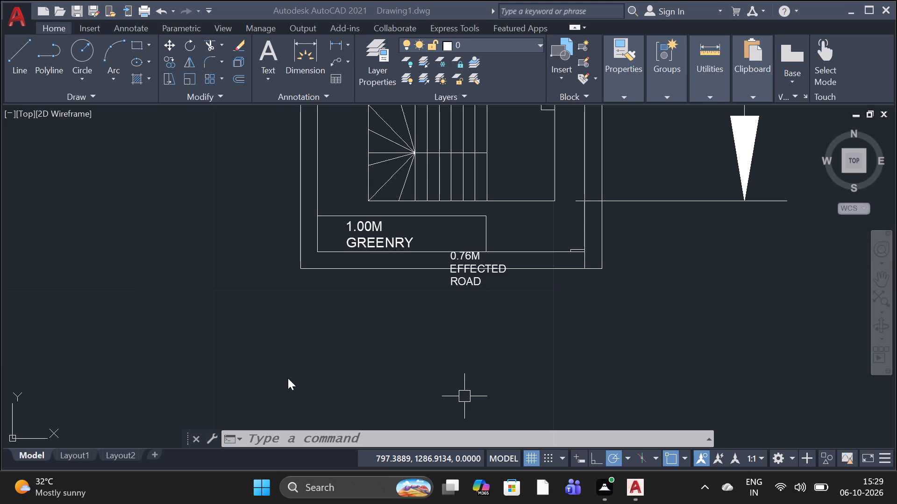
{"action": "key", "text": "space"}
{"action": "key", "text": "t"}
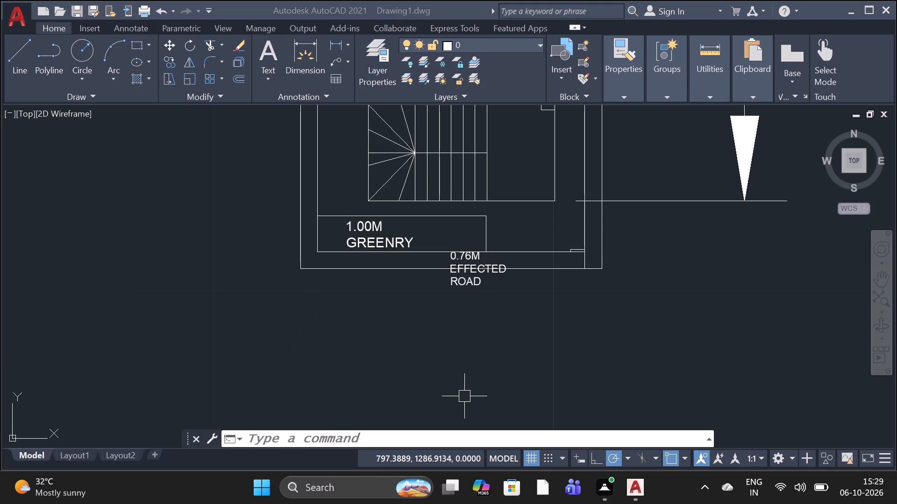
Place a multiline text box just below the outer southern boundary line, with text height 0.5.
{"action": "left_click", "coordinate": [319, 434]}
{"action": "key", "text": "t"}
{"action": "key", "text": "space"}
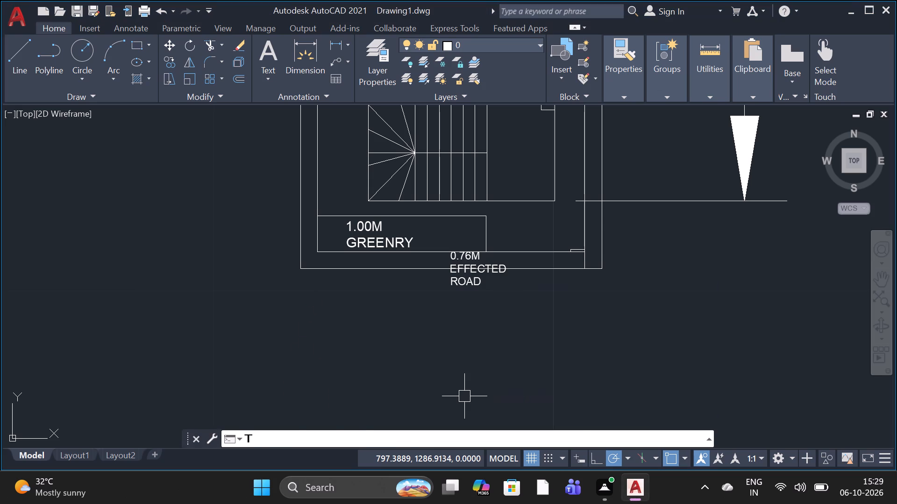
{"action": "left_click", "coordinate": [308, 285]}
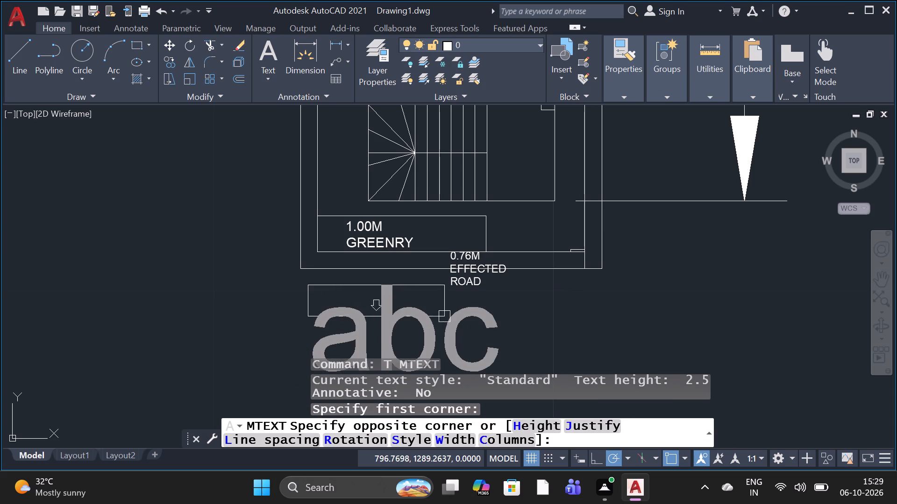
{"action": "left_click", "coordinate": [469, 363]}
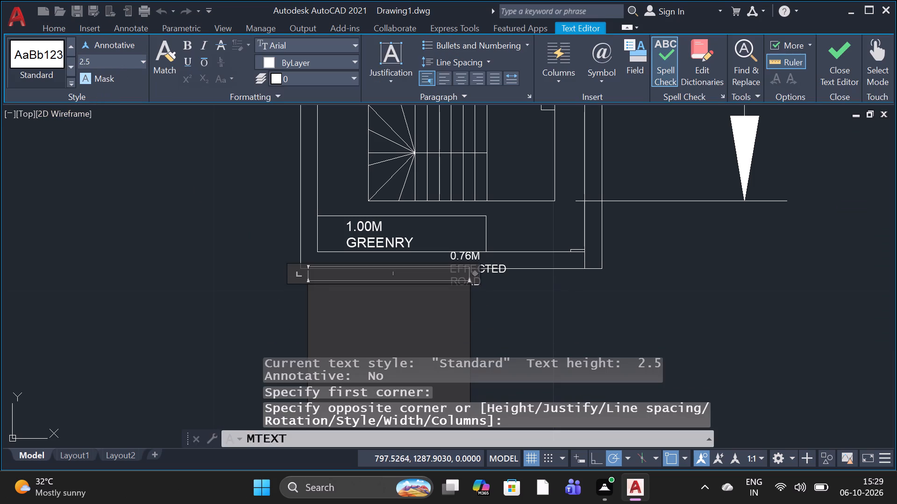
{"action": "left_click", "coordinate": [143, 57]}
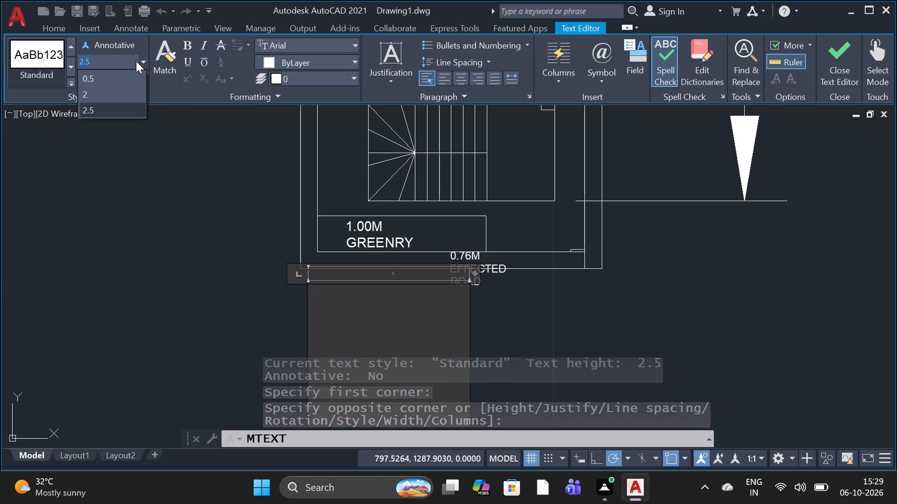
{"action": "left_click", "coordinate": [129, 76]}
{"action": "key", "text": "Return"}
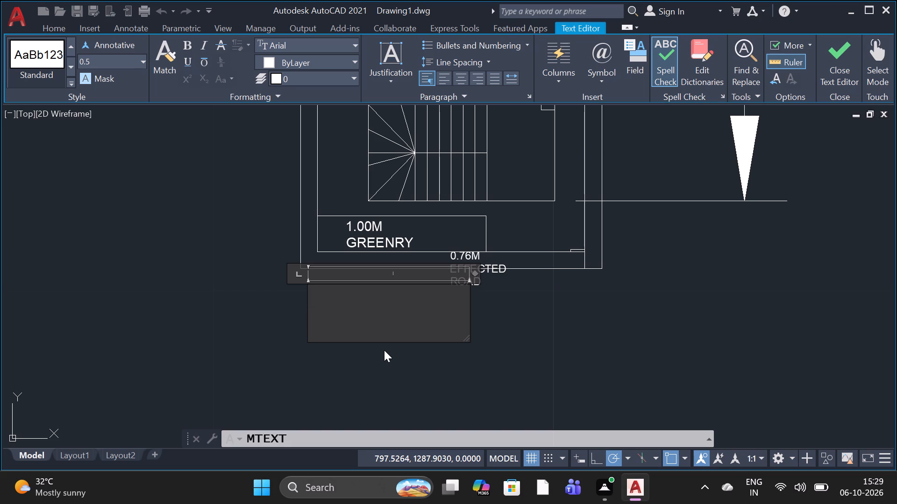
Enter 7.62(25'-0")EXISTING WIDE ROAD as the first paragraph of the road label below the outer southern boundary line.
{"action": "type", "text": "7."}
{"action": "type", "text": "62"}
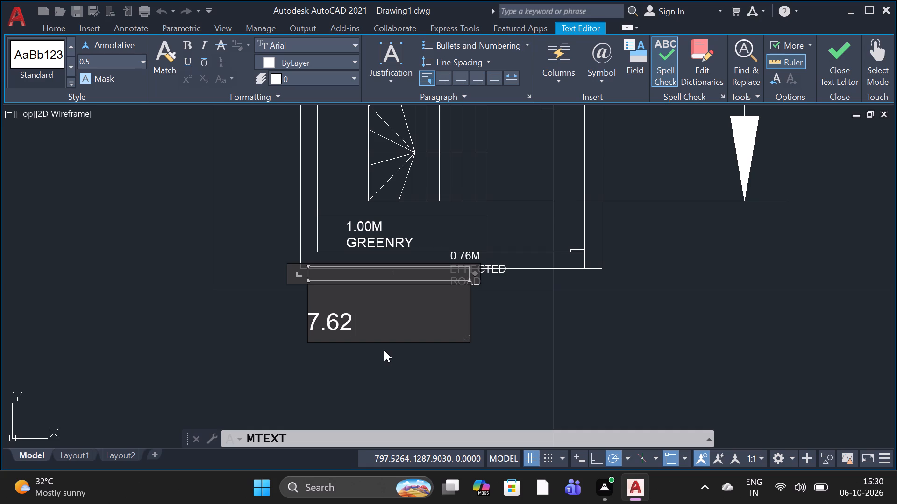
{"action": "key", "text": "shift+parenleft"}
{"action": "type", "text": "25"}
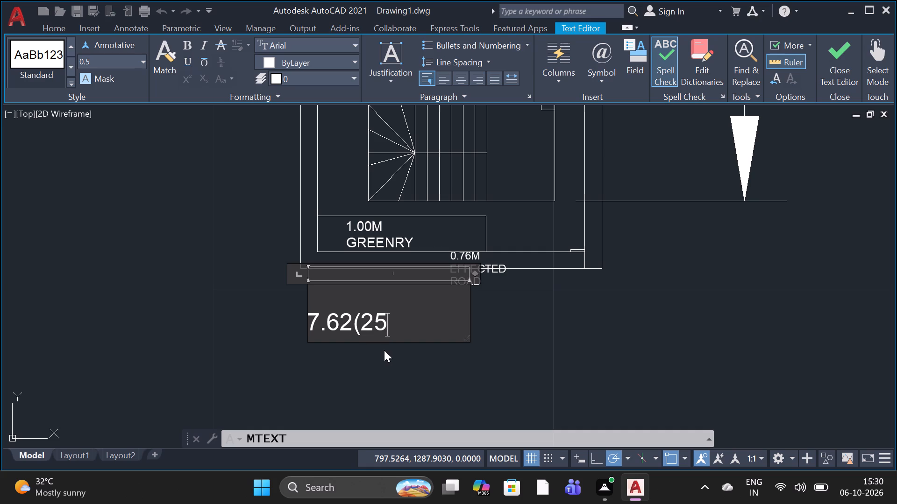
{"action": "key", "text": "apostrophe"}
{"action": "key", "text": "minus"}
{"action": "key", "text": "0"}
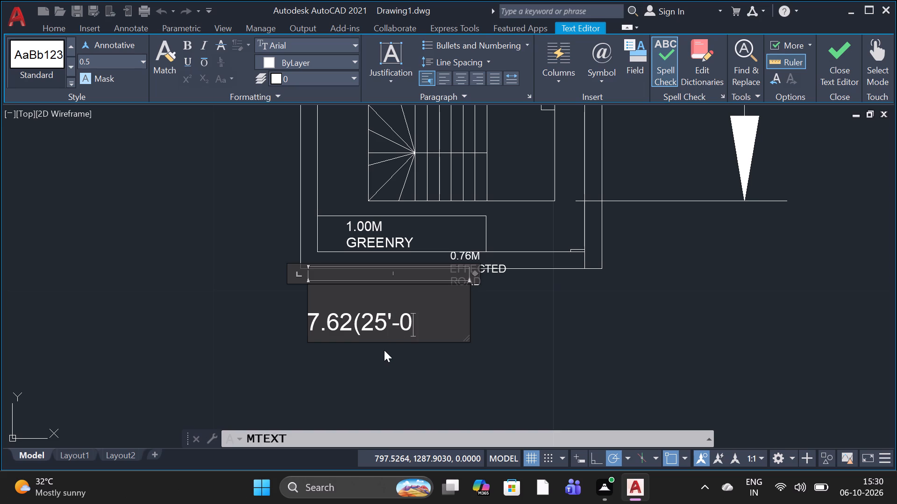
{"action": "key", "text": "shift+quotedbl"}
{"action": "key", "text": "shift+parenright"}
{"action": "key", "text": "e"}
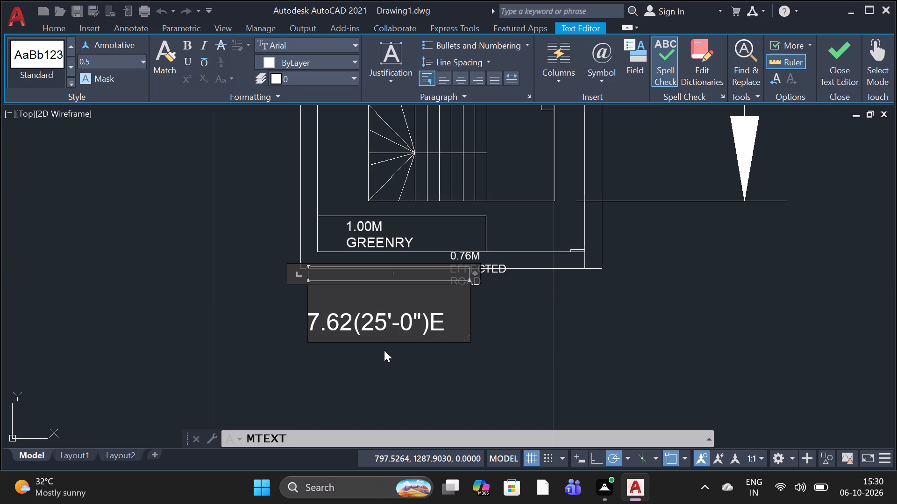
{"action": "key", "text": "x"}
{"action": "key", "text": "i"}
{"action": "key", "text": "s"}
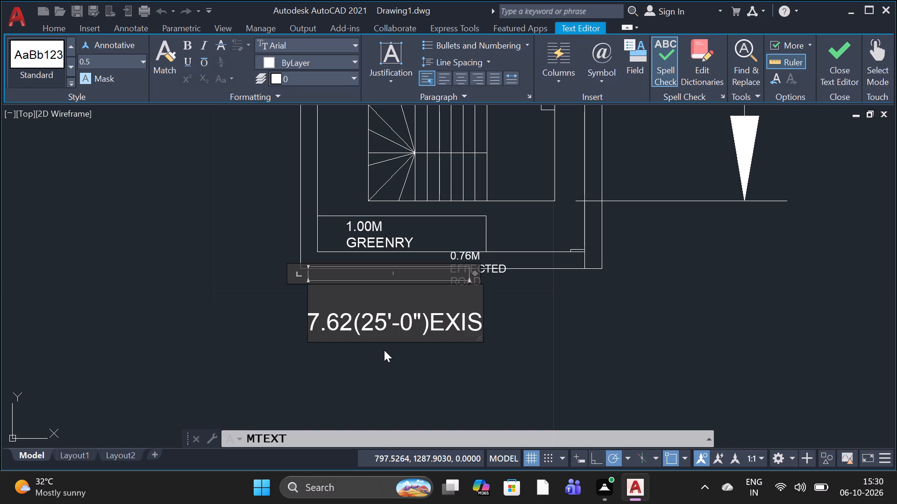
{"action": "key", "text": "t"}
{"action": "key", "text": "i"}
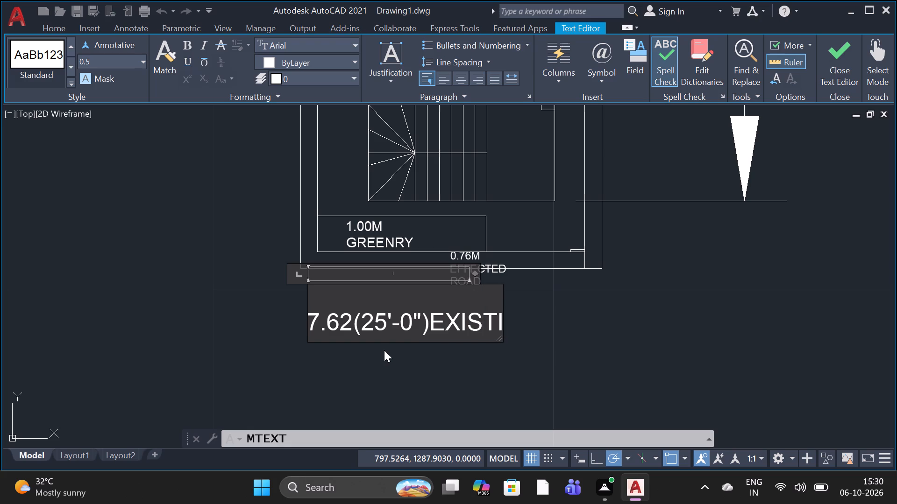
{"action": "key", "text": "n"}
{"action": "key", "text": "g"}
{"action": "key", "text": "space"}
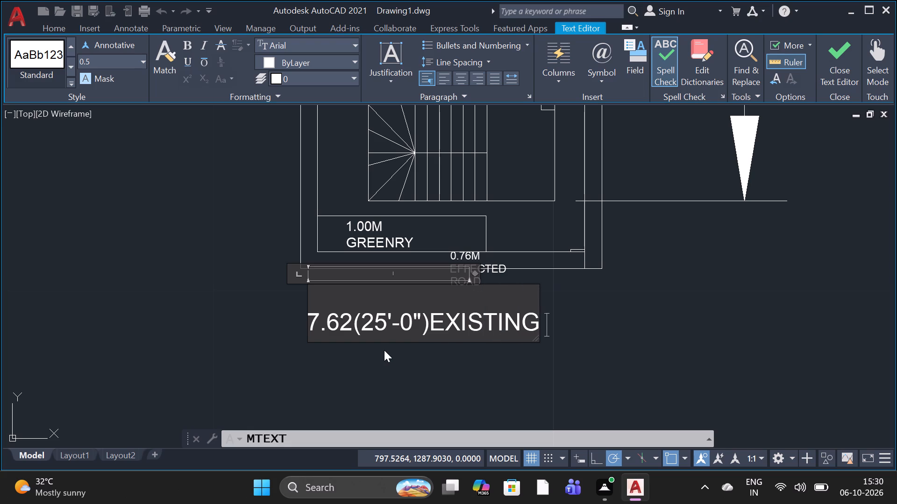
{"action": "type", "text": "W"}
{"action": "key", "text": "i"}
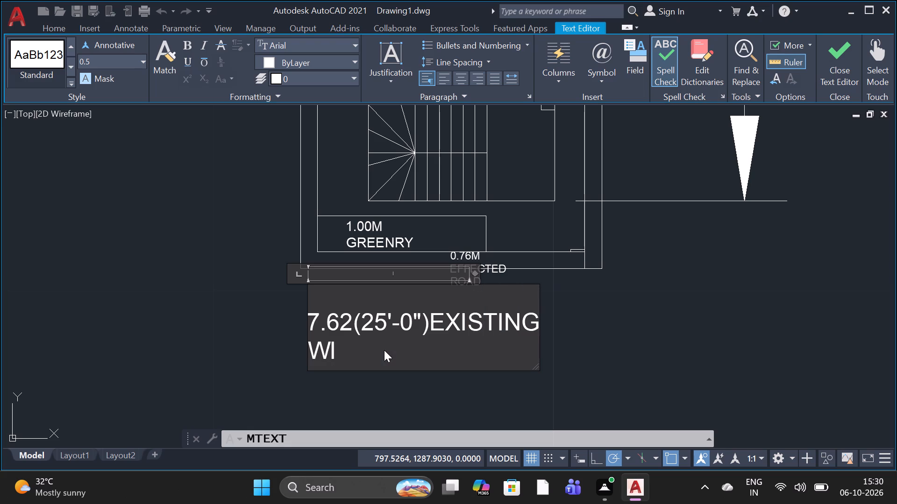
{"action": "type", "text": "DE"}
{"action": "key", "text": "space"}
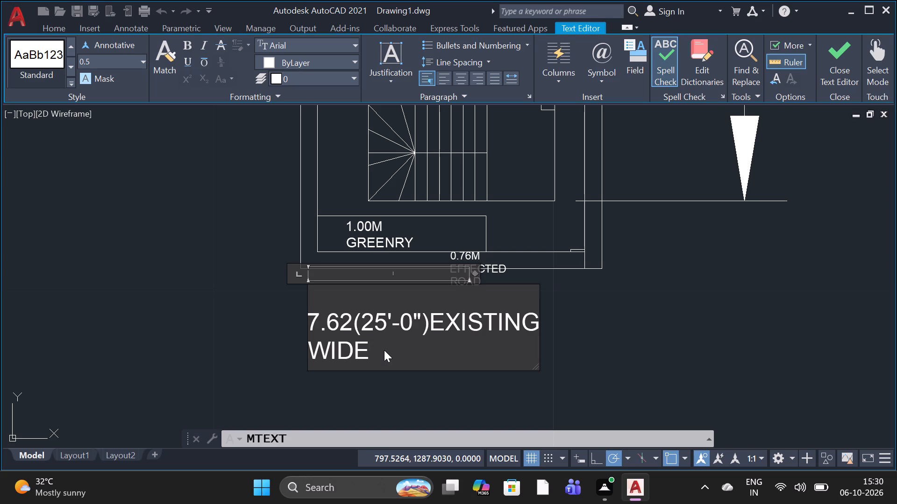
{"action": "type", "text": "ROADD"}
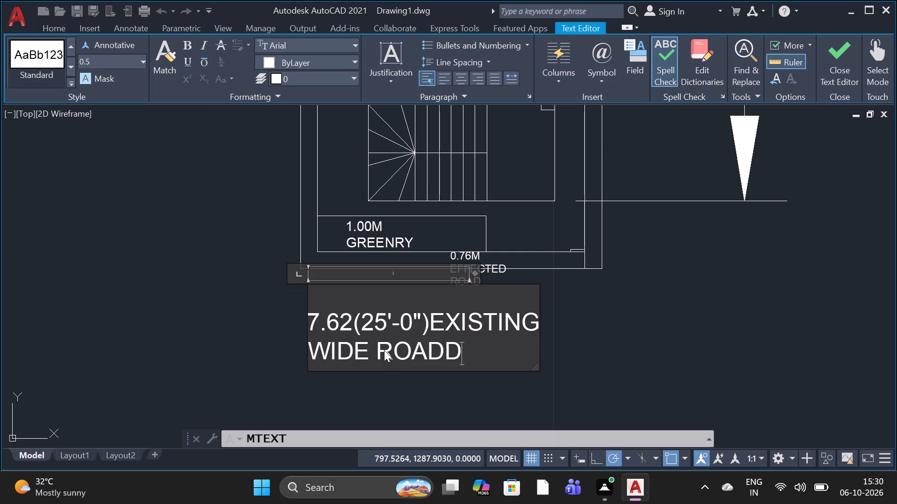
{"action": "key", "text": "BackSpace"}
Add 9.14M(30'-0")PROPOSED WIDE ROAD as the second paragraph of the road label and finish the text.
{"action": "key", "text": "Return"}
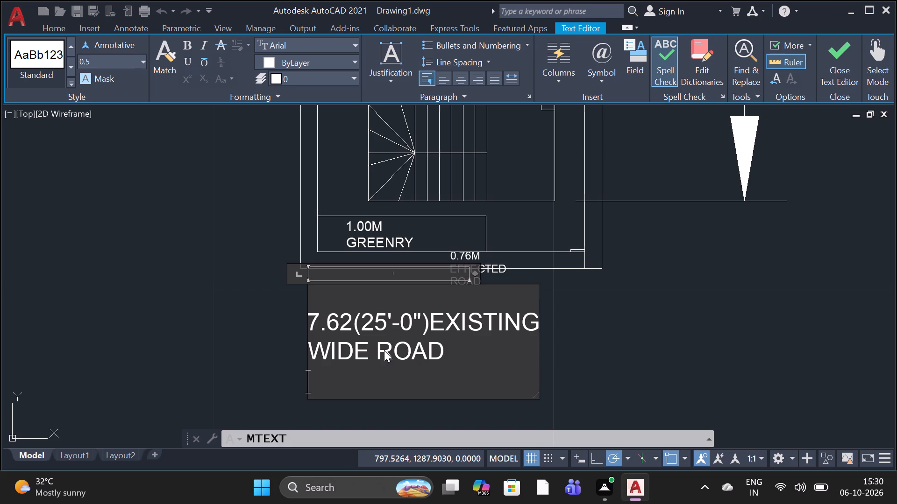
{"action": "key", "text": "9"}
{"action": "key", "text": "period"}
{"action": "key", "text": "1"}
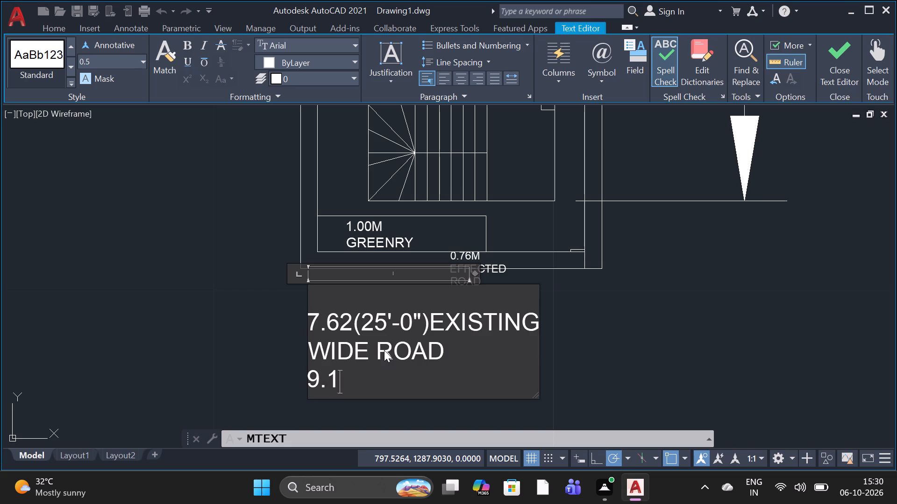
{"action": "key", "text": "4"}
{"action": "key", "text": "m"}
{"action": "key", "text": "shift+parenleft"}
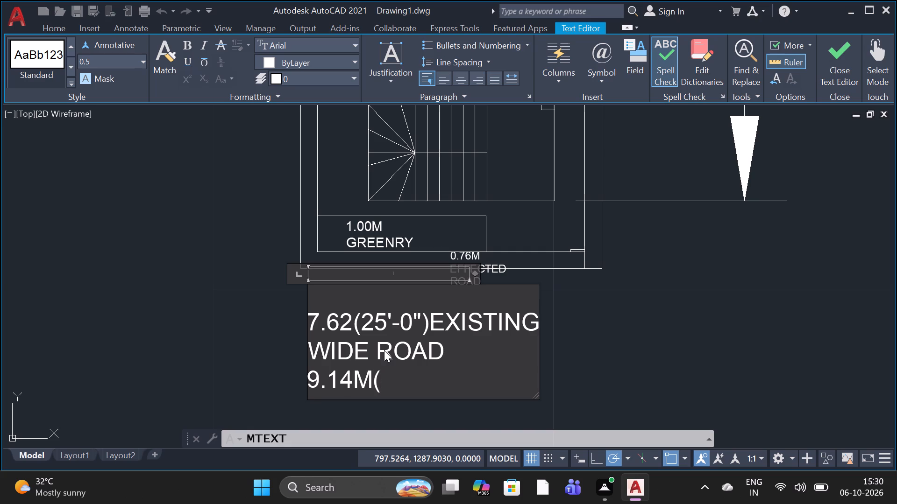
{"action": "type", "text": "30"}
{"action": "key", "text": "apostrophe"}
{"action": "key", "text": "minus"}
{"action": "key", "text": "0"}
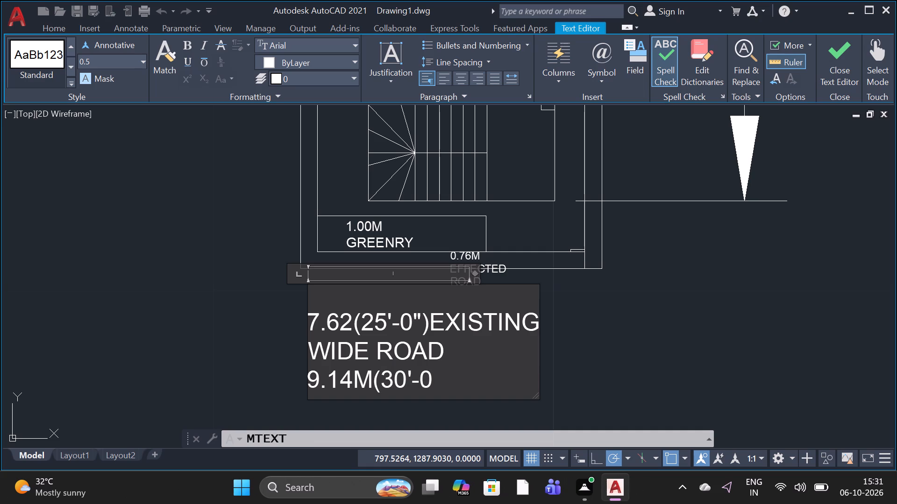
{"action": "key", "text": "shift+quotedbl"}
{"action": "key", "text": "shift+parenright"}
{"action": "type", "text": "PR"}
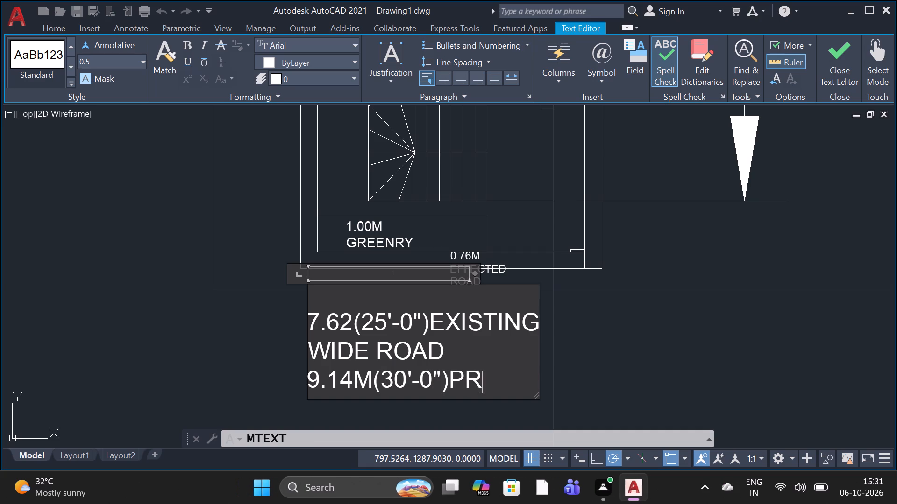
{"action": "key", "text": "o"}
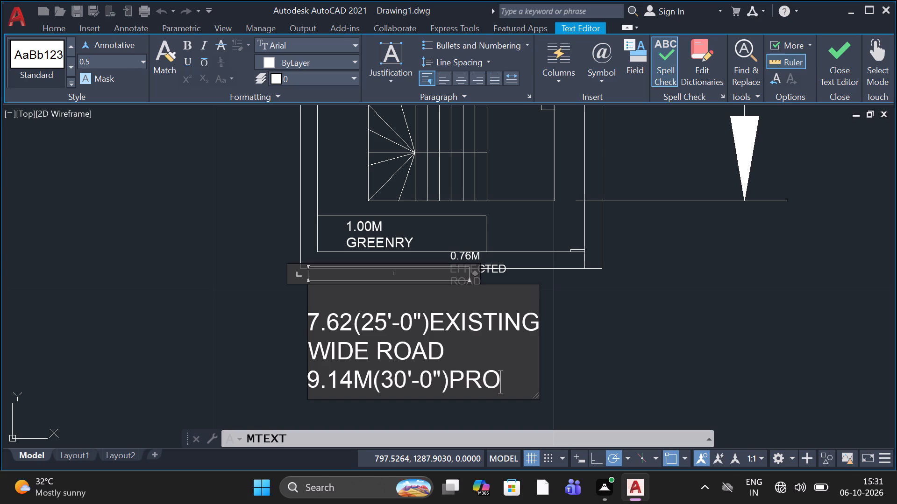
{"action": "type", "text": "PO"}
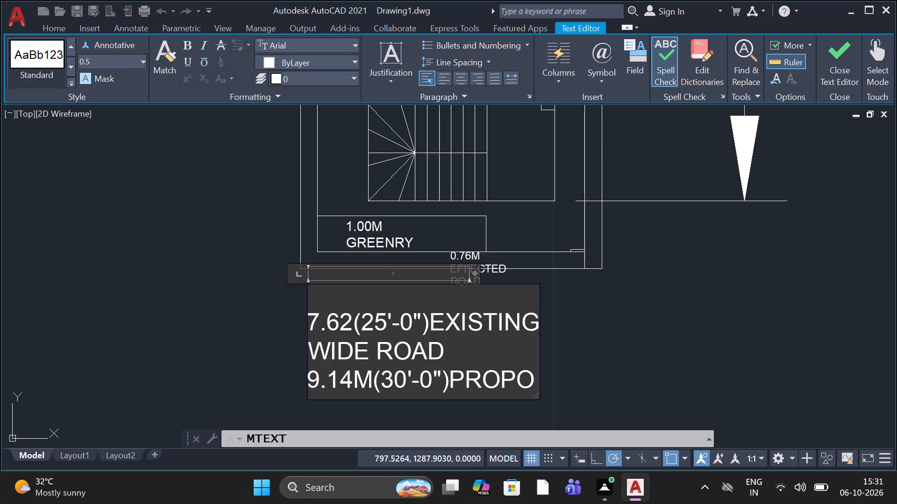
{"action": "key", "text": "s"}
{"action": "type", "text": "ED"}
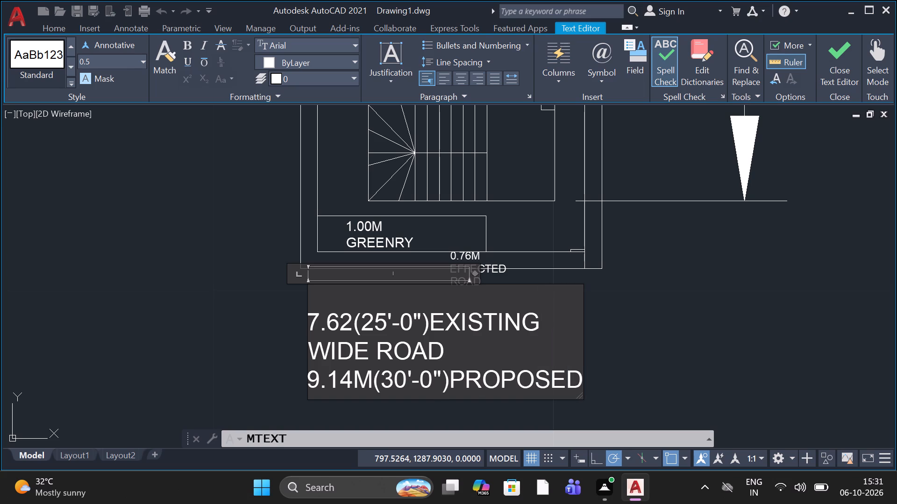
{"action": "key", "text": "space"}
{"action": "type", "text": "W"}
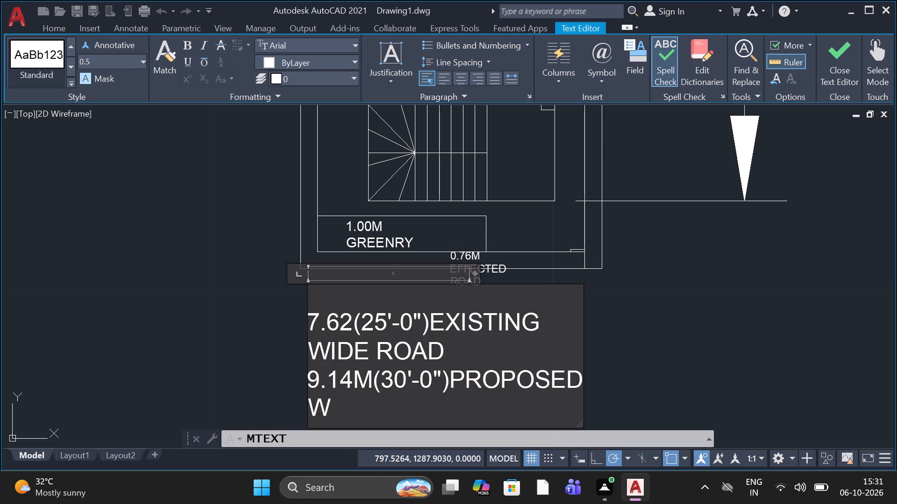
{"action": "key", "text": "i"}
{"action": "type", "text": "DE"}
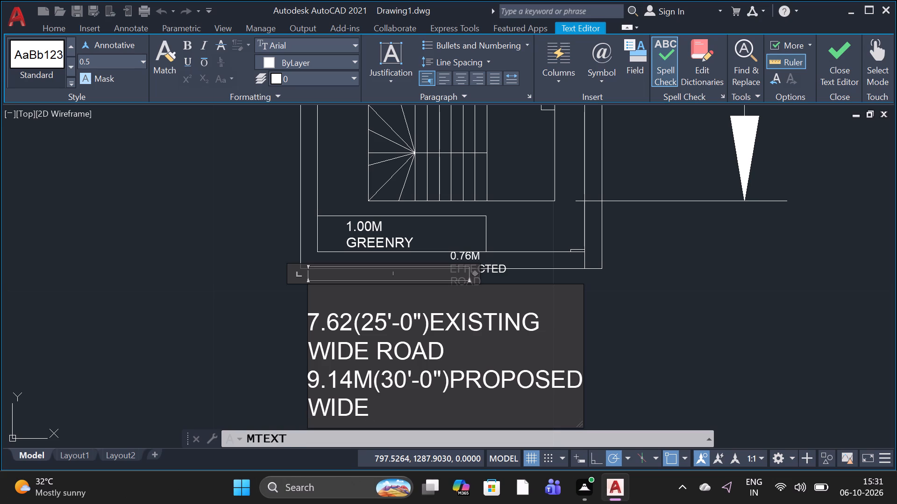
{"action": "key", "text": "space"}
{"action": "type", "text": "R"}
{"action": "type", "text": "OAD"}
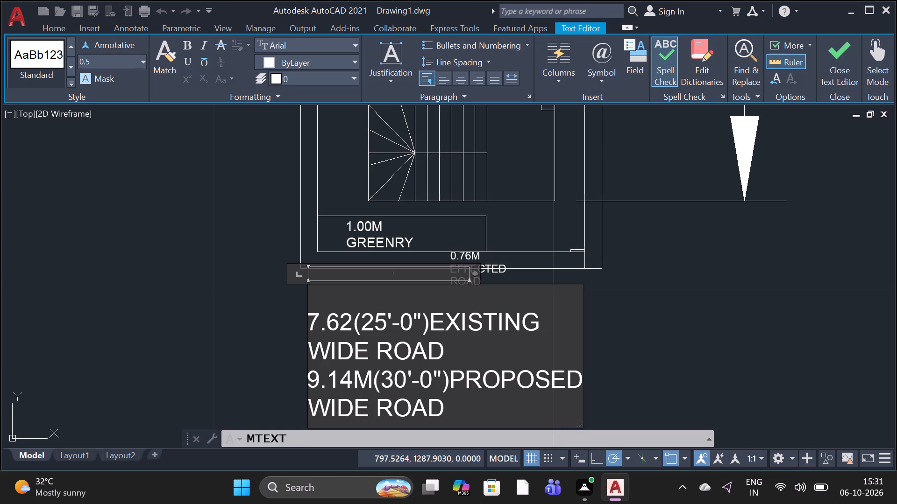
{"action": "left_click", "coordinate": [233, 303]}
Add the multiline text label PARKING with text height 0.5 inside the inner rectangle, around mid-height between its side columns.
{"action": "scroll", "coordinate": [277, 268], "scroll_direction": "down", "scroll_amount": 2}
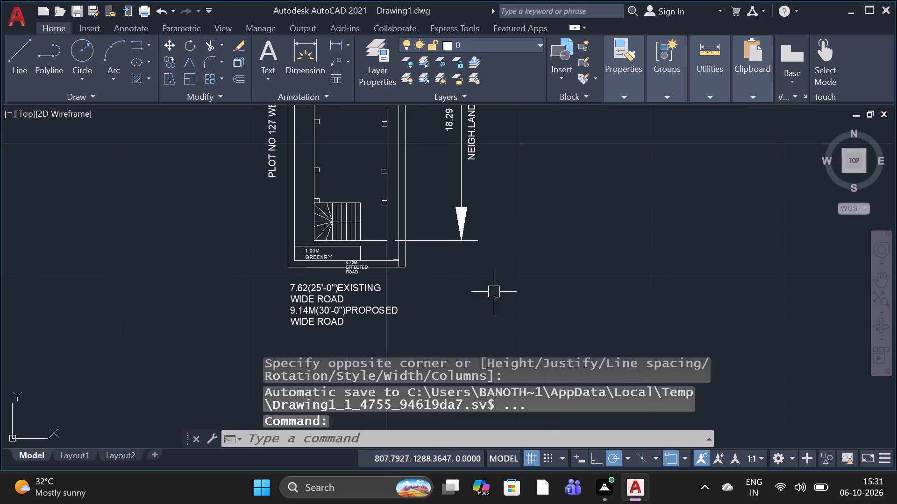
{"action": "scroll", "coordinate": [495, 288], "scroll_direction": "down", "scroll_amount": 2}
{"action": "scroll", "coordinate": [599, 215], "scroll_direction": "up", "scroll_amount": 3}
{"action": "scroll", "coordinate": [498, 222], "scroll_direction": "down", "scroll_amount": 1}
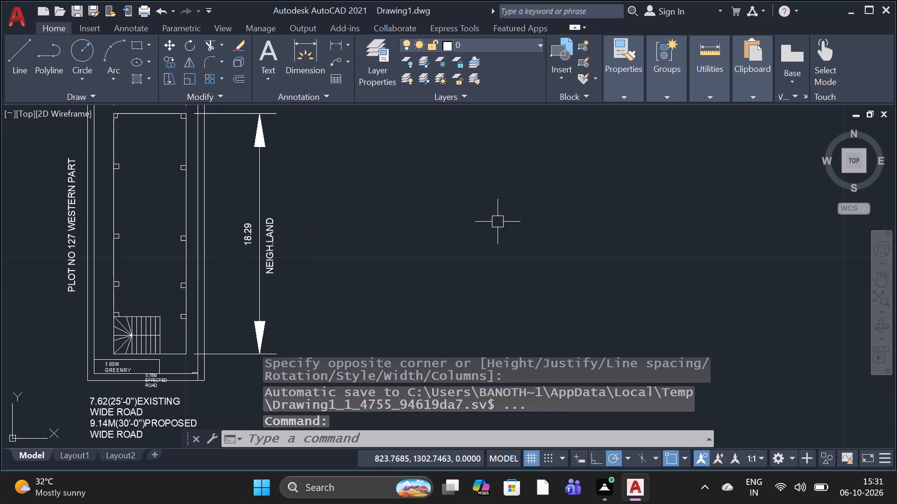
{"action": "scroll", "coordinate": [522, 173], "scroll_direction": "down", "scroll_amount": 1}
{"action": "scroll", "coordinate": [533, 144], "scroll_direction": "up", "scroll_amount": 1}
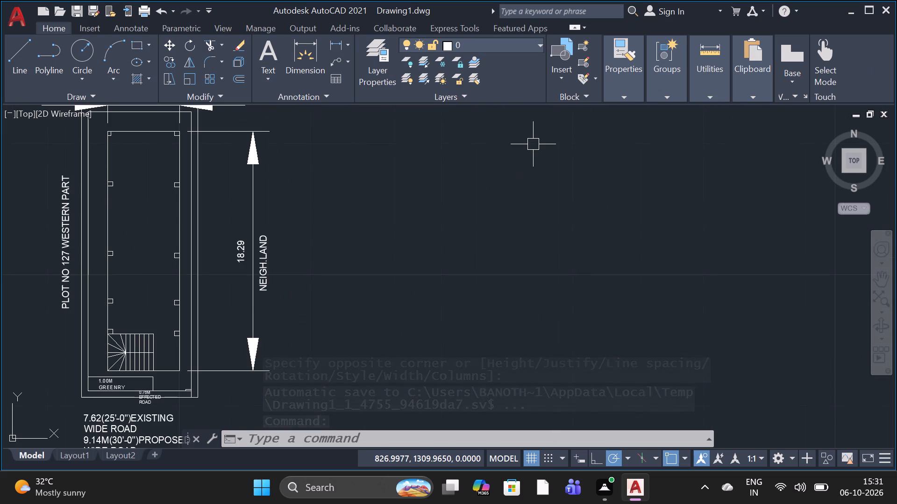
{"action": "scroll", "coordinate": [533, 144], "scroll_direction": "up", "scroll_amount": 2}
{"action": "scroll", "coordinate": [526, 150], "scroll_direction": "down", "scroll_amount": 1}
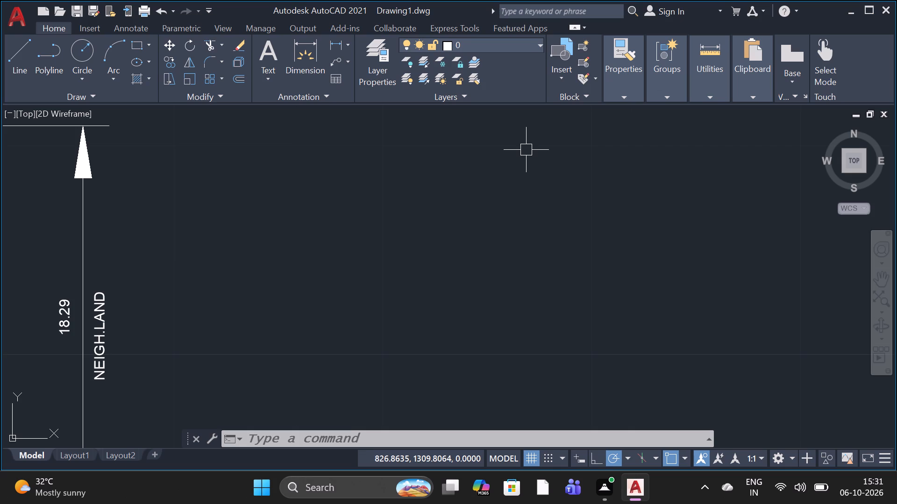
{"action": "scroll", "coordinate": [111, 259], "scroll_direction": "down", "scroll_amount": 3}
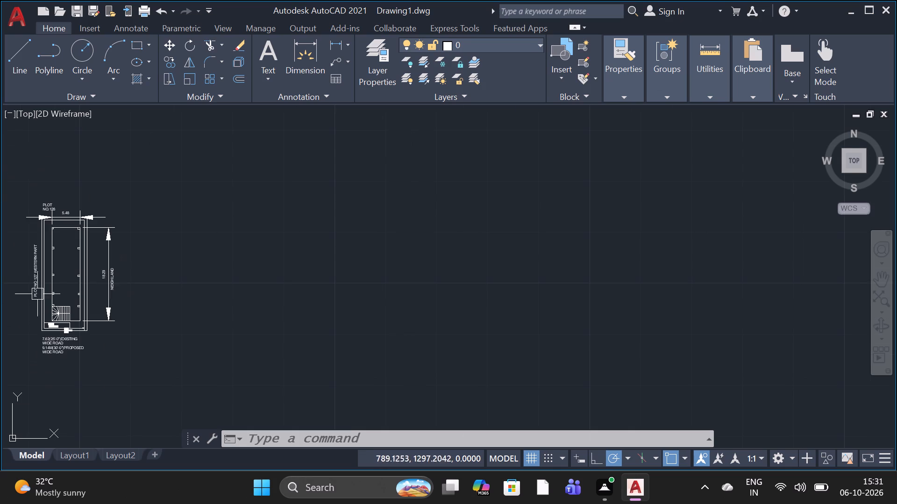
{"action": "scroll", "coordinate": [61, 280], "scroll_direction": "up", "scroll_amount": 3}
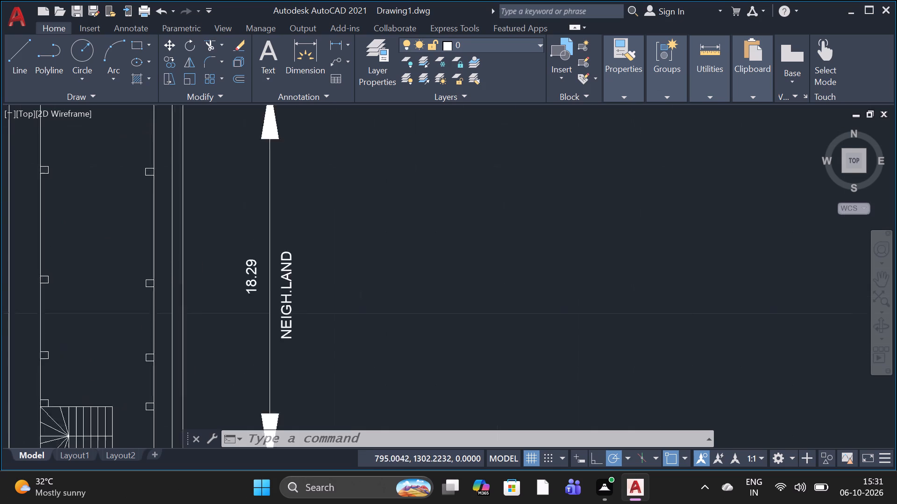
{"action": "scroll", "coordinate": [51, 267], "scroll_direction": "up", "scroll_amount": 2}
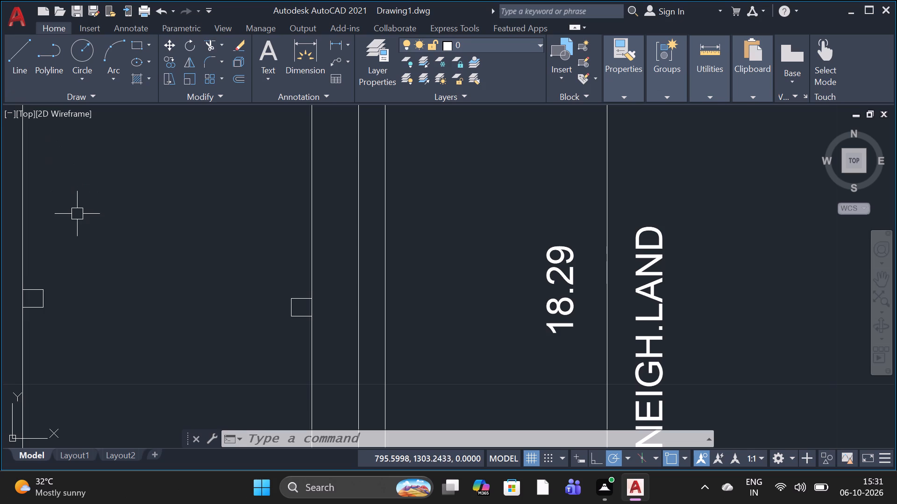
{"action": "type", "text": "T"}
{"action": "key", "text": "space"}
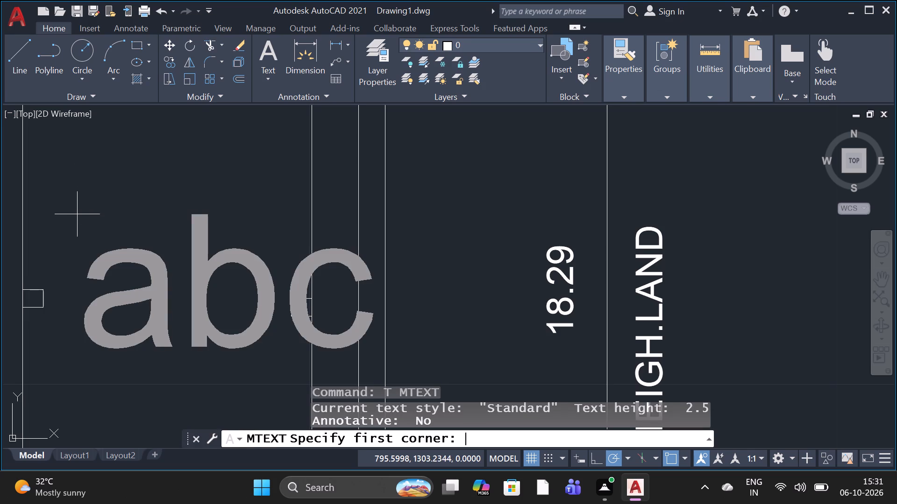
{"action": "left_click", "coordinate": [57, 189]}
{"action": "left_click", "coordinate": [273, 324]}
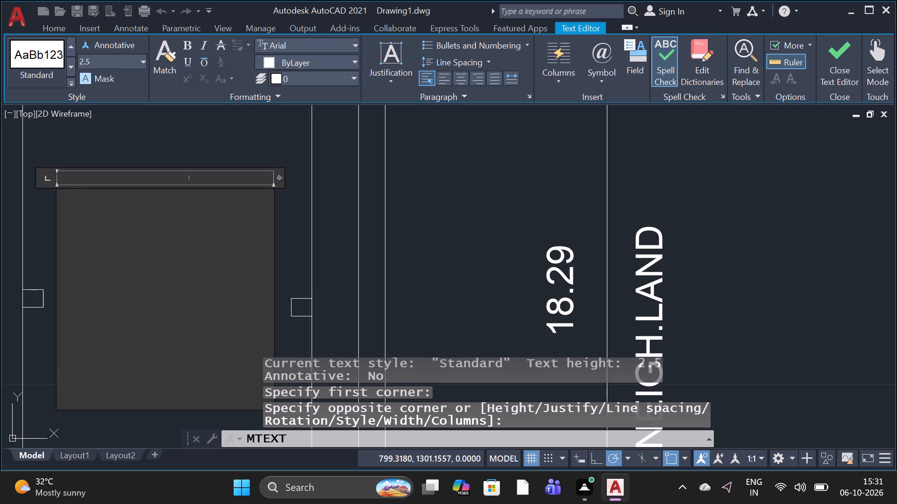
{"action": "left_click", "coordinate": [140, 61]}
{"action": "left_click", "coordinate": [121, 74]}
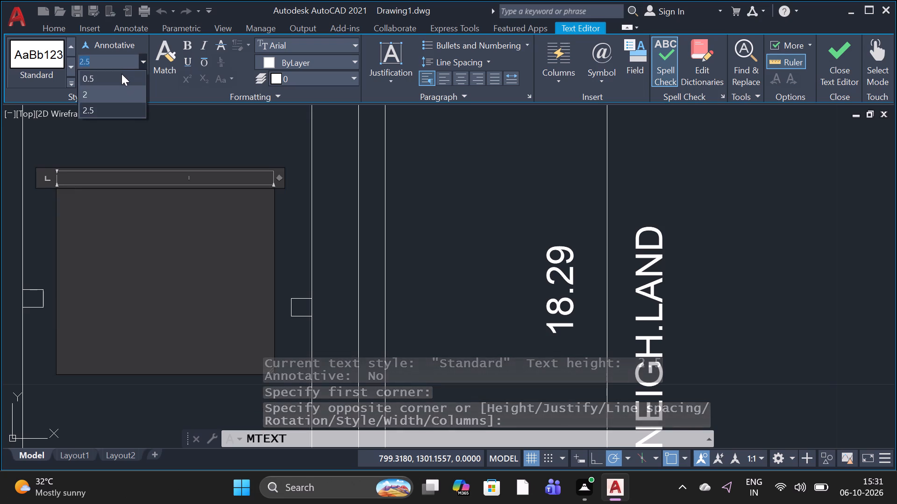
{"action": "key", "text": "Return"}
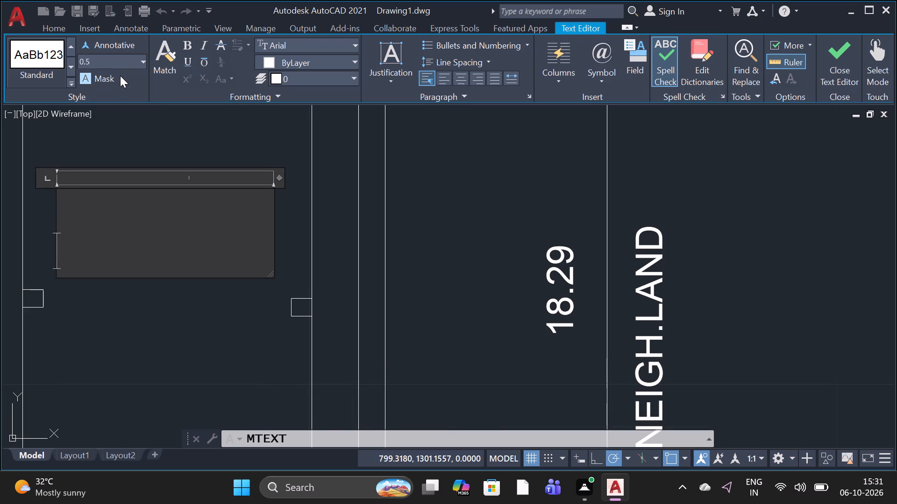
{"action": "type", "text": "PAR"}
{"action": "type", "text": "KING"}
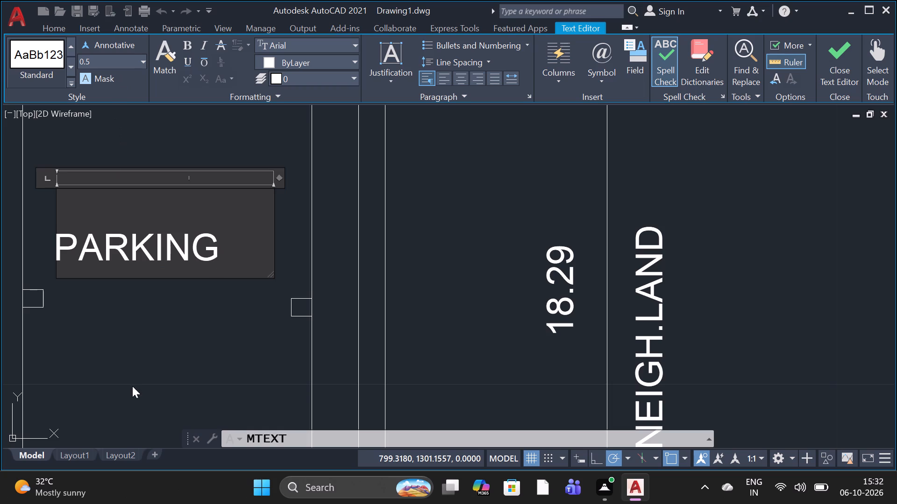
{"action": "left_click", "coordinate": [130, 383]}
Draw a 2.25 line running east and a 1.87 line north from its end, in the empty area east of the 18.29 dimension.
{"action": "scroll", "coordinate": [168, 358], "scroll_direction": "down", "scroll_amount": 2}
{"action": "scroll", "coordinate": [225, 339], "scroll_direction": "down", "scroll_amount": 1}
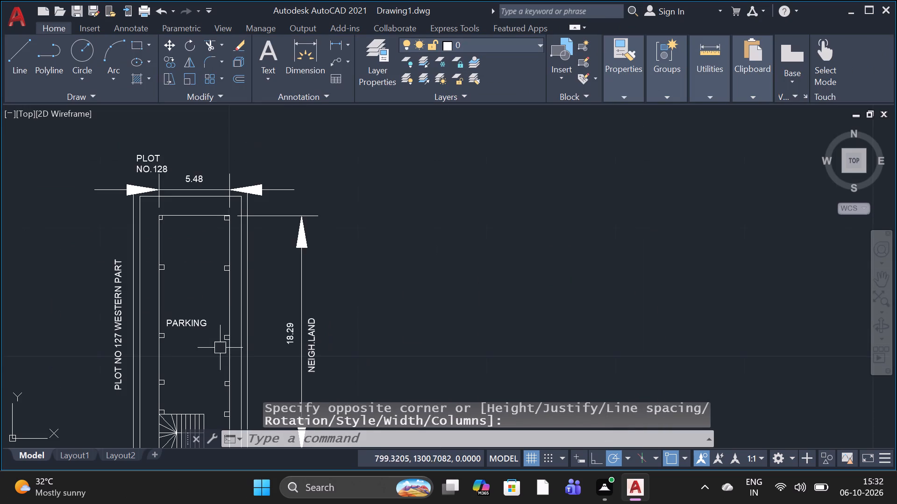
{"action": "scroll", "coordinate": [238, 262], "scroll_direction": "down", "scroll_amount": 2}
{"action": "scroll", "coordinate": [223, 377], "scroll_direction": "up", "scroll_amount": 2}
{"action": "scroll", "coordinate": [223, 373], "scroll_direction": "down", "scroll_amount": 1}
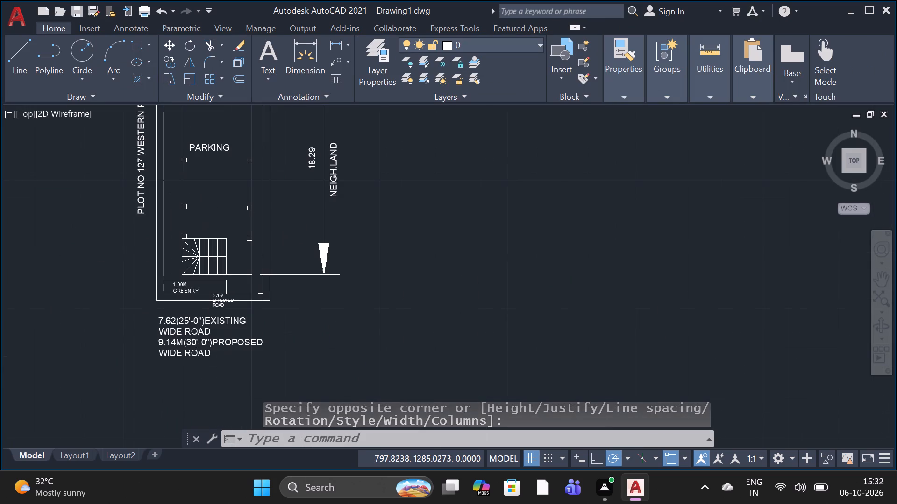
{"action": "scroll", "coordinate": [387, 277], "scroll_direction": "up", "scroll_amount": 2}
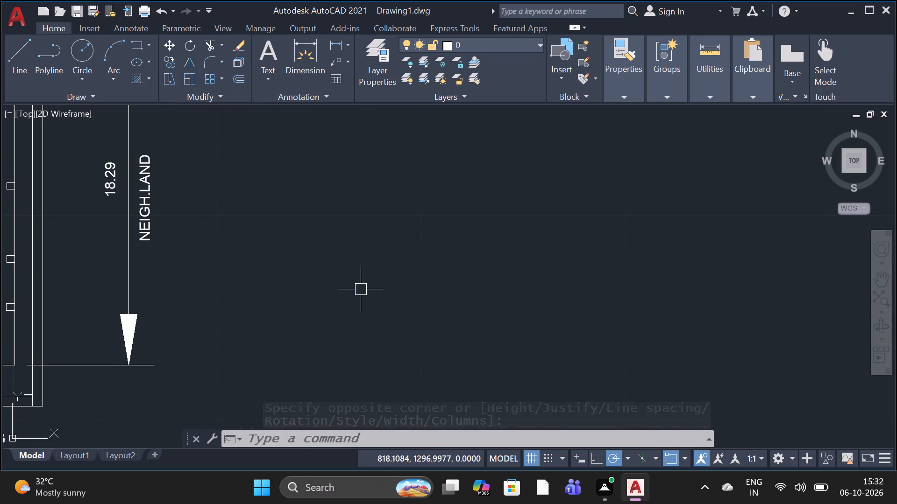
{"action": "scroll", "coordinate": [346, 294], "scroll_direction": "down", "scroll_amount": 2}
{"action": "scroll", "coordinate": [389, 167], "scroll_direction": "up", "scroll_amount": 1}
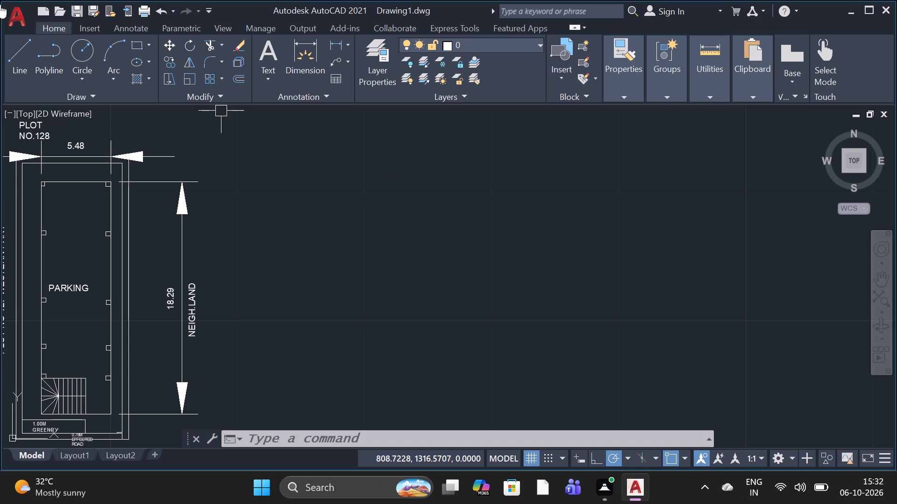
{"action": "left_click", "coordinate": [27, 48]}
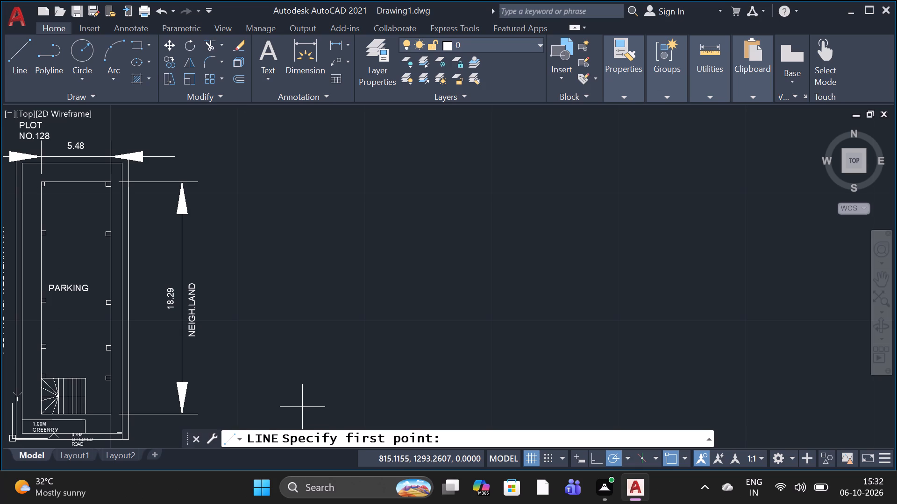
{"action": "left_click", "coordinate": [267, 406]}
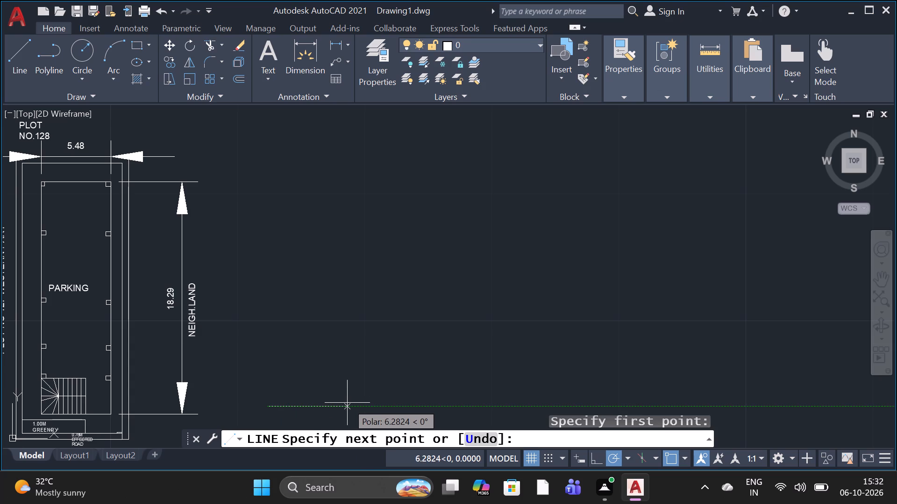
{"action": "key", "text": "2"}
{"action": "type", "text": ".2"}
{"action": "key", "text": "5"}
{"action": "key", "text": "space"}
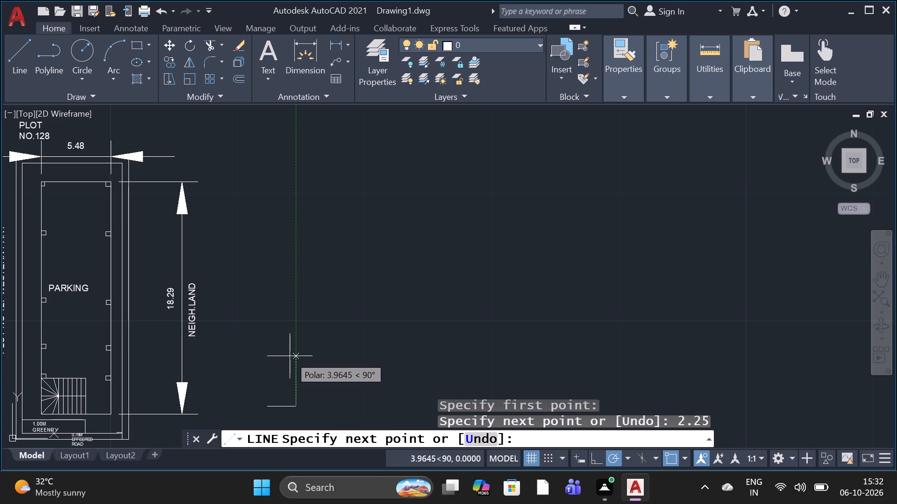
{"action": "key", "text": "1"}
{"action": "type", "text": ".8"}
{"action": "key", "text": "7"}
{"action": "key", "text": "space"}
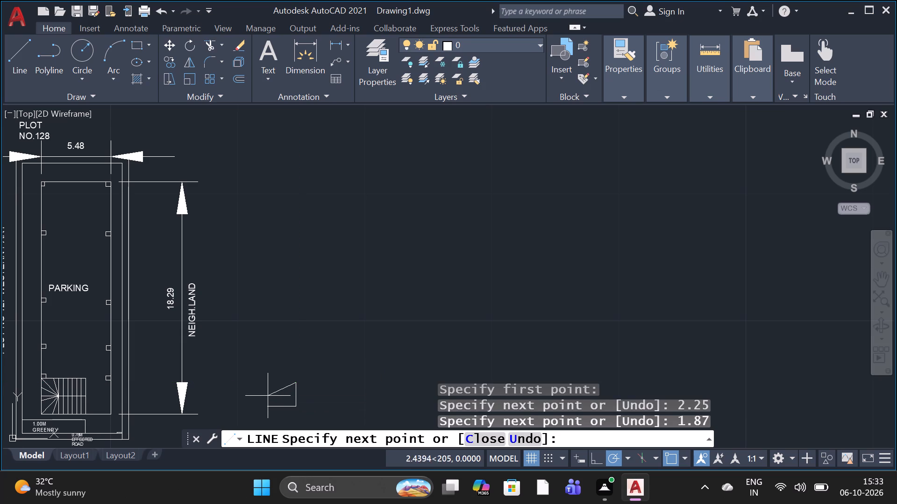
Complete the 2.25 by 1.87 rectangle with its north and west sides, ending at the starting corner.
{"action": "scroll", "coordinate": [270, 383], "scroll_direction": "up", "scroll_amount": 2}
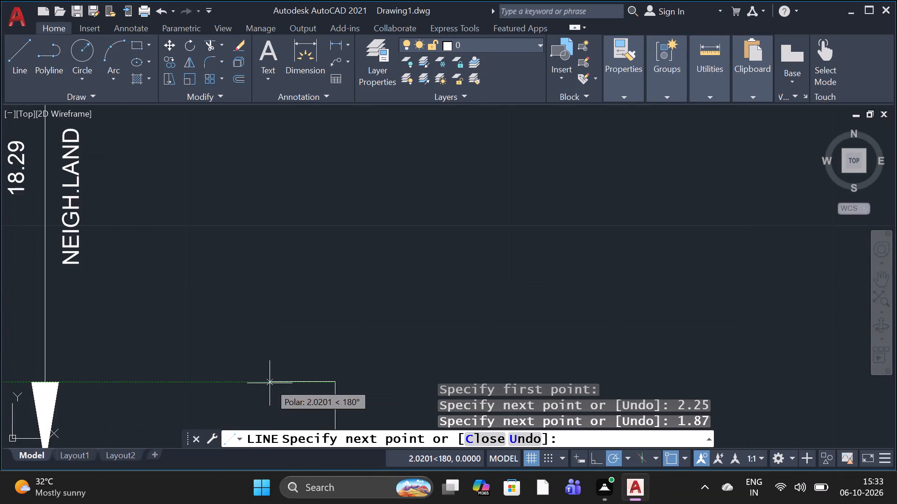
{"action": "scroll", "coordinate": [257, 302], "scroll_direction": "down", "scroll_amount": 3}
{"action": "scroll", "coordinate": [262, 333], "scroll_direction": "up", "scroll_amount": 2}
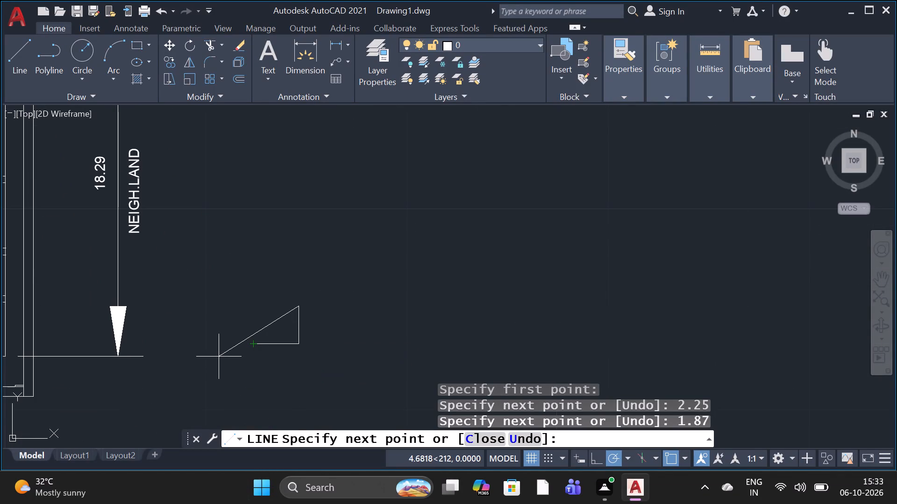
{"action": "scroll", "coordinate": [245, 334], "scroll_direction": "up", "scroll_amount": 3}
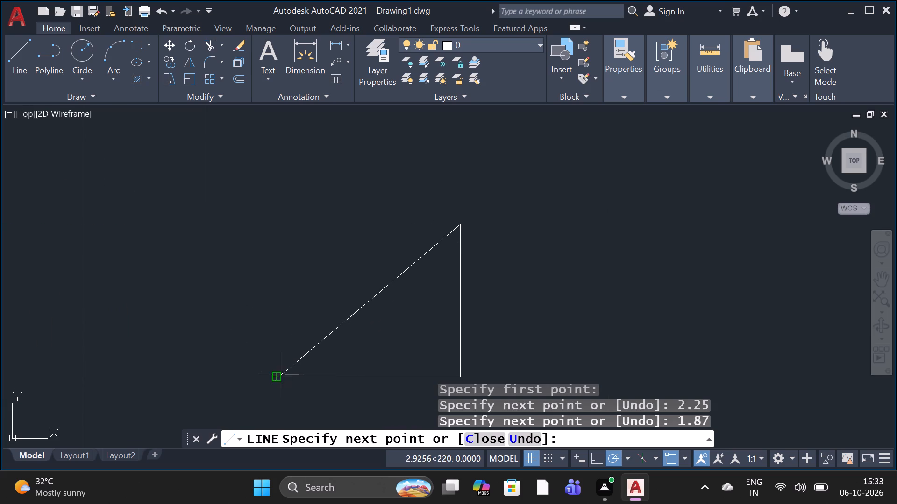
{"action": "left_click", "coordinate": [281, 220]}
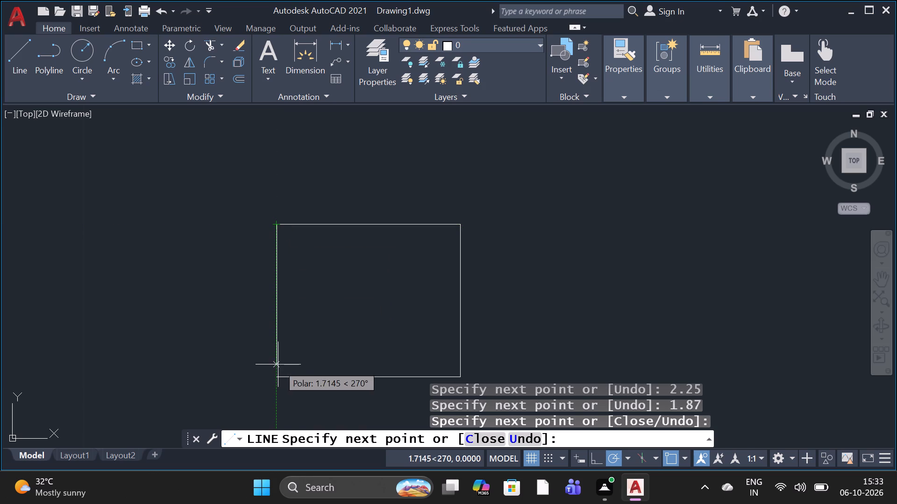
{"action": "left_click", "coordinate": [280, 381]}
{"action": "key", "text": "space"}
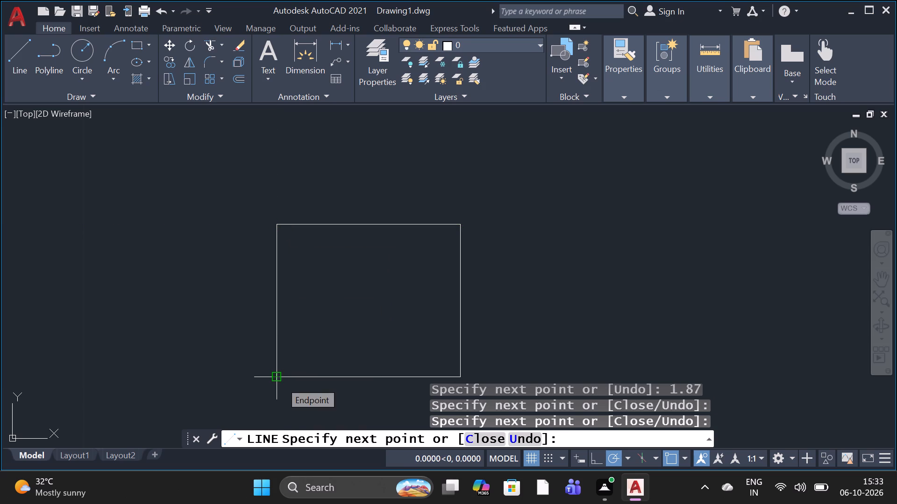
Offset all four sides of the new rectangle outward by 0.23.
{"action": "type", "text": "O"}
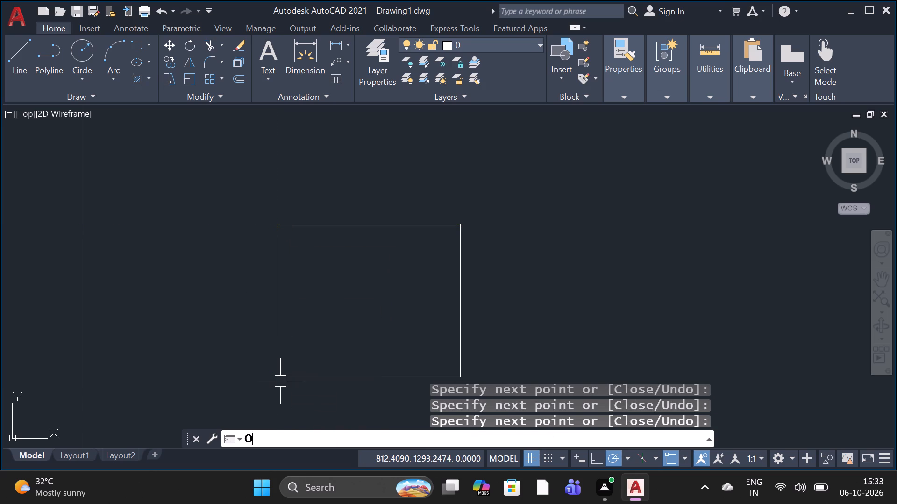
{"action": "key", "text": "space"}
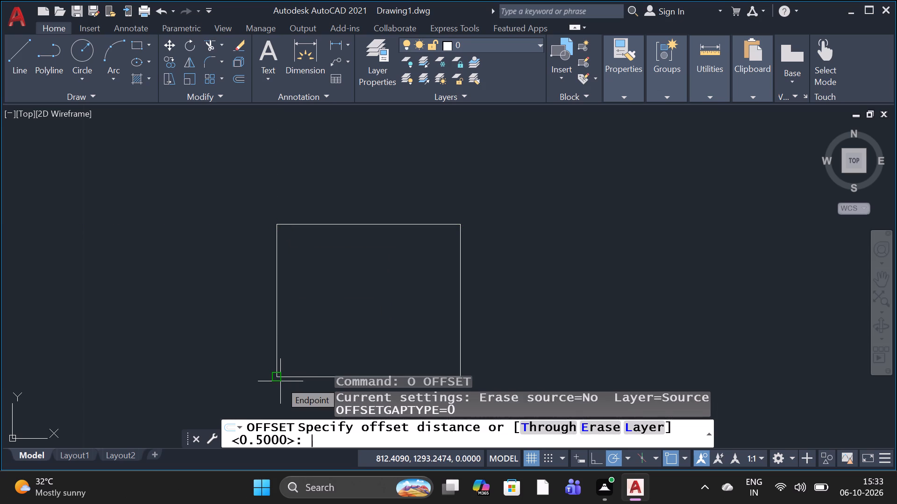
{"action": "type", "text": "0.23"}
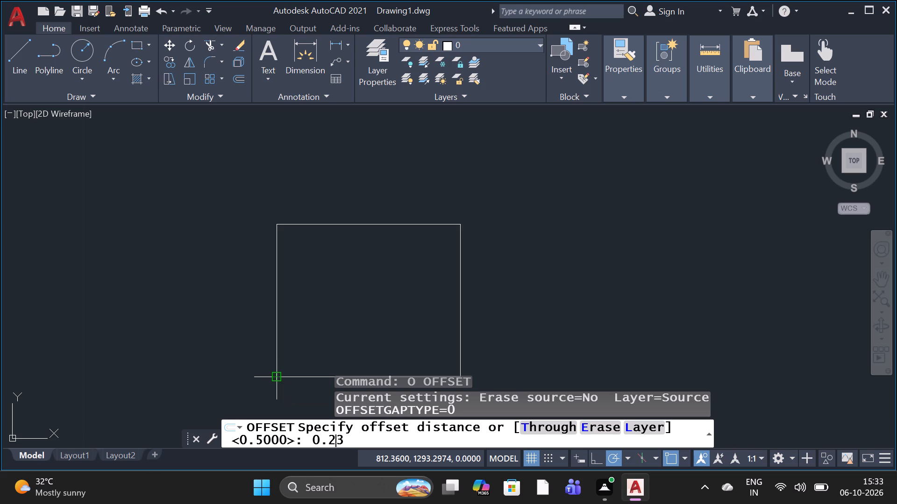
{"action": "key", "text": "space"}
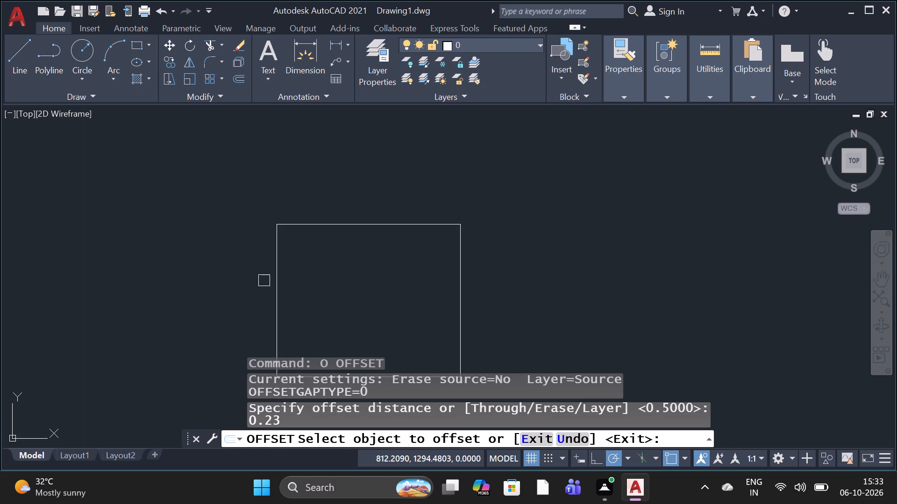
{"action": "left_click", "coordinate": [272, 293]}
{"action": "left_click", "coordinate": [240, 293]}
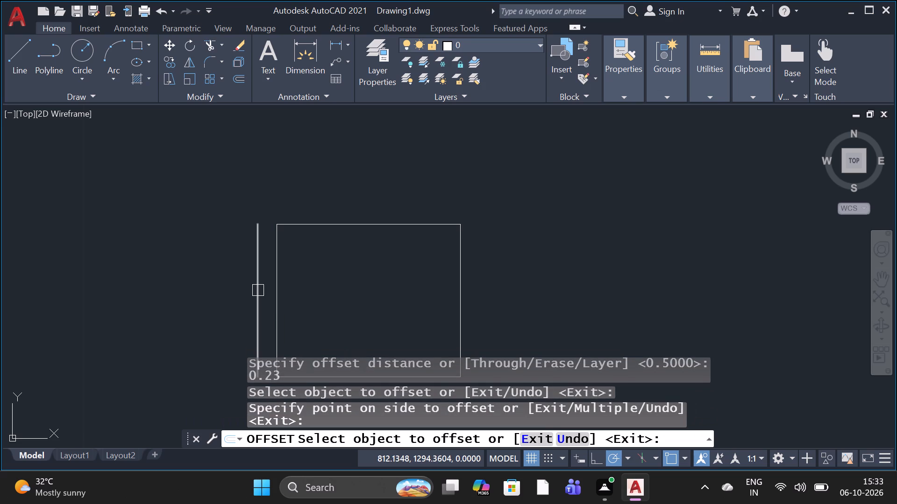
{"action": "scroll", "coordinate": [258, 290], "scroll_direction": "down", "scroll_amount": 2}
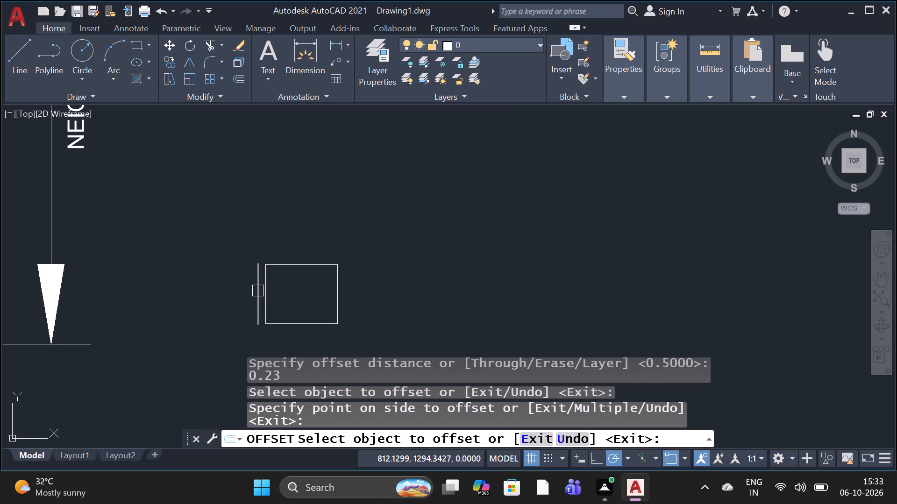
{"action": "left_click", "coordinate": [293, 267]}
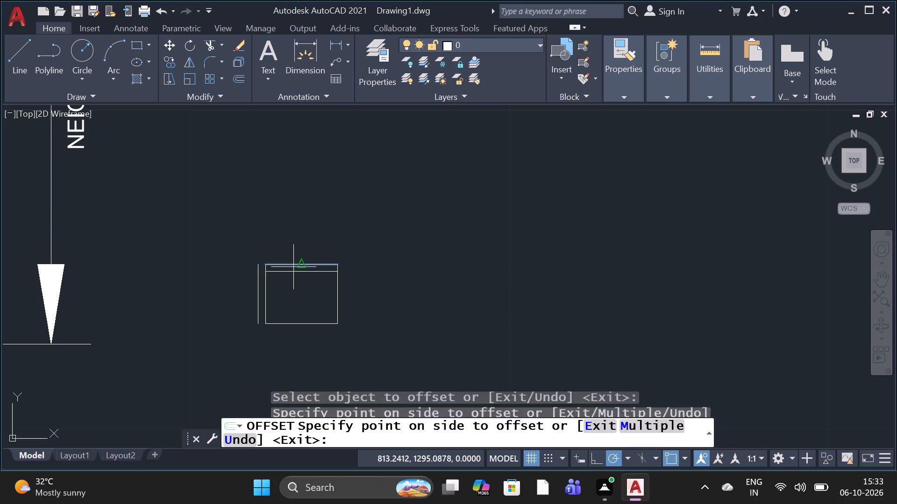
{"action": "left_click", "coordinate": [292, 238]}
{"action": "left_click", "coordinate": [291, 329]}
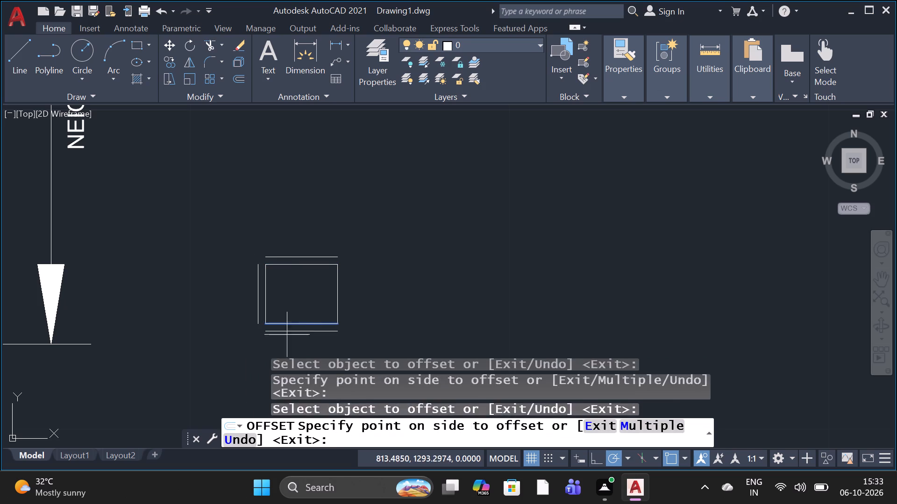
{"action": "left_click", "coordinate": [277, 348]}
{"action": "left_click_drag", "start_coordinate": [339, 300], "coordinate": [347, 300]}
{"action": "left_click", "coordinate": [370, 301]}
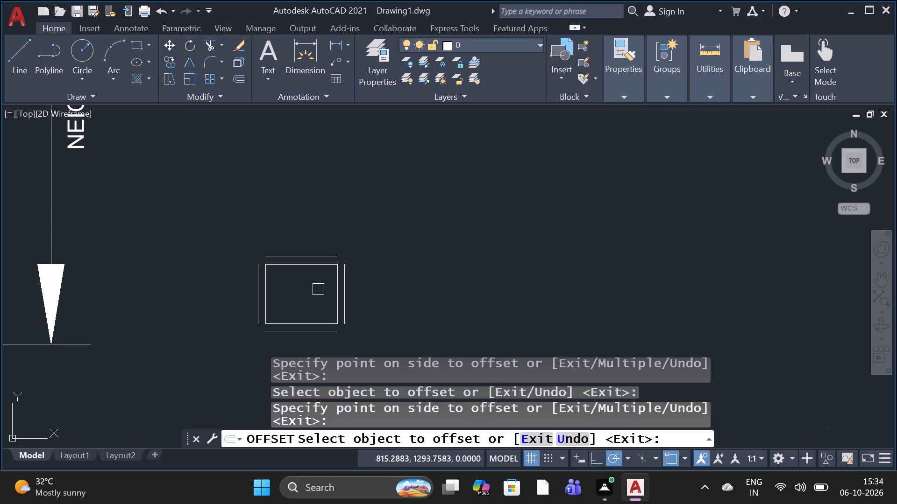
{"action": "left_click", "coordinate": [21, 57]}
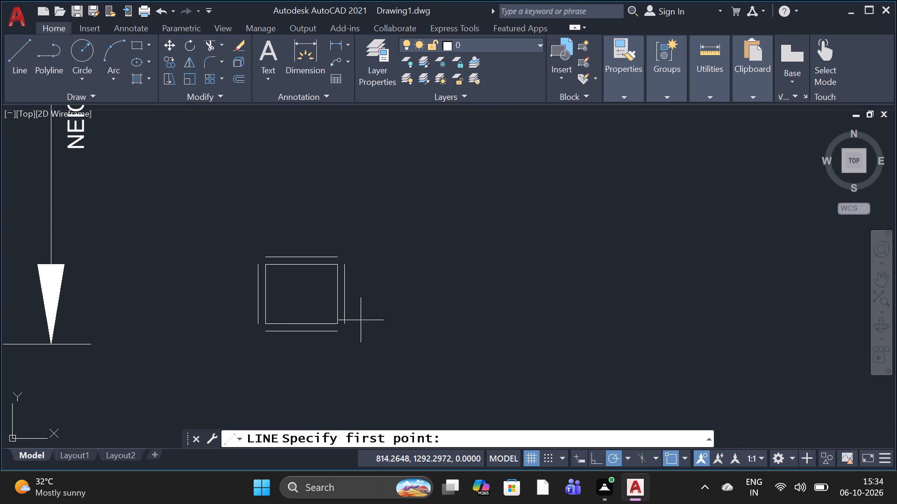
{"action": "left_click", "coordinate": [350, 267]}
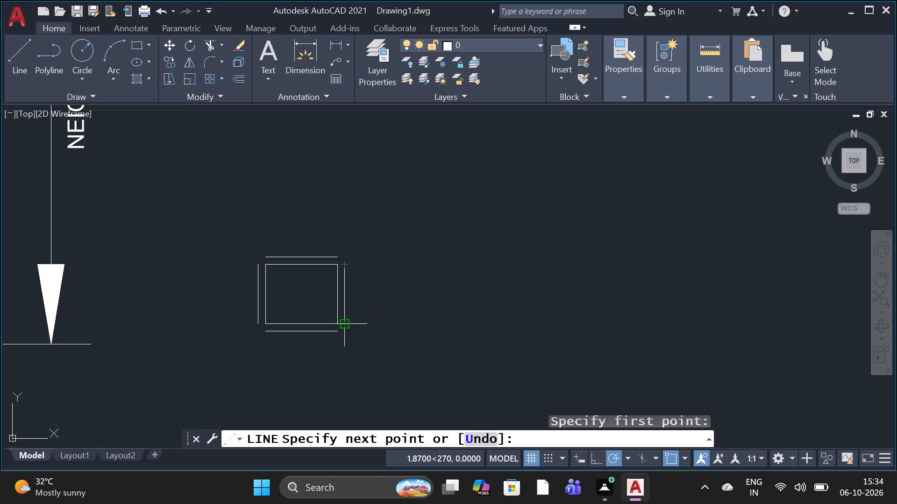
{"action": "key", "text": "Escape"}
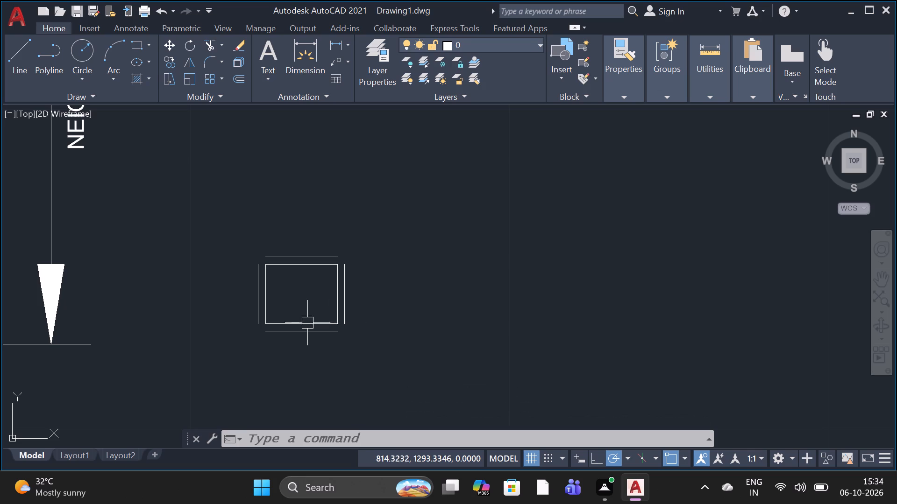
Try a 3.02 line going north from the west end of the offset line above the 2.25 by 1.87 rectangle.
{"action": "left_click", "coordinate": [9, 65]}
{"action": "scroll", "coordinate": [152, 286], "scroll_direction": "down", "scroll_amount": 2}
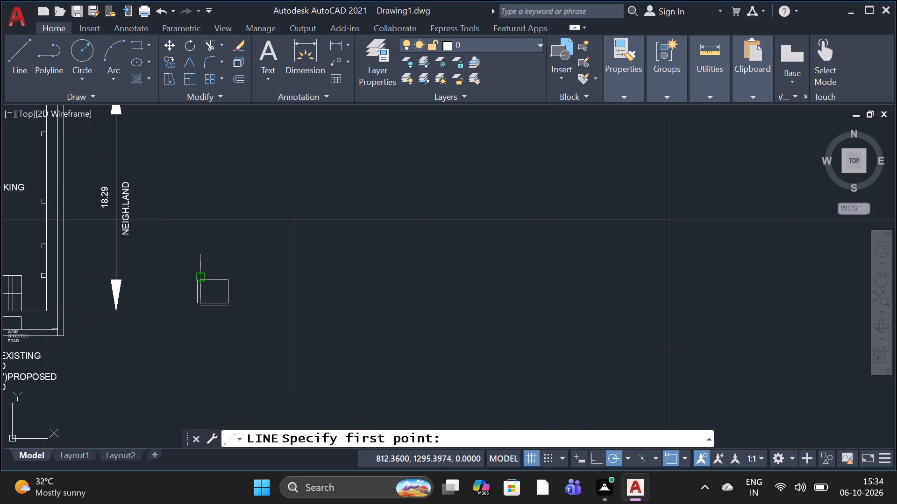
{"action": "scroll", "coordinate": [200, 274], "scroll_direction": "up", "scroll_amount": 4}
{"action": "left_click", "coordinate": [200, 286]}
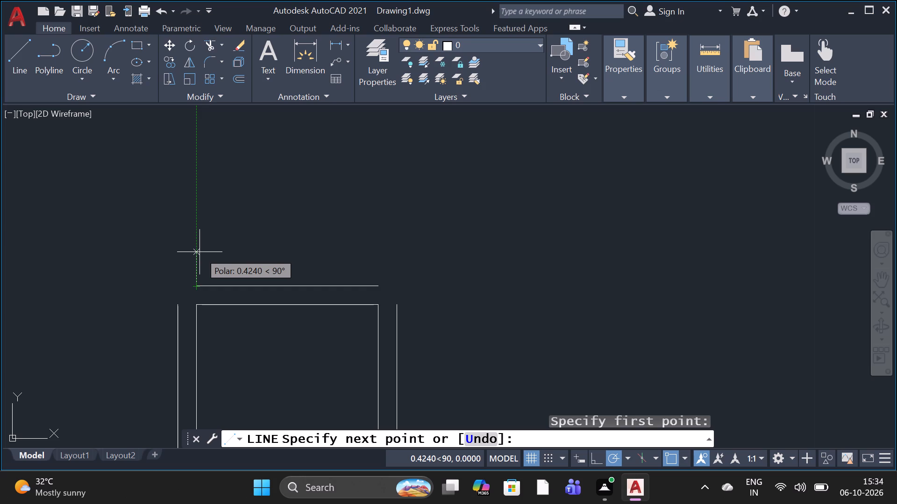
{"action": "key", "text": "3"}
{"action": "key", "text": "period"}
{"action": "type", "text": "32"}
{"action": "key", "text": "BackSpace"}
{"action": "key", "text": "0"}
{"action": "key", "text": "2"}
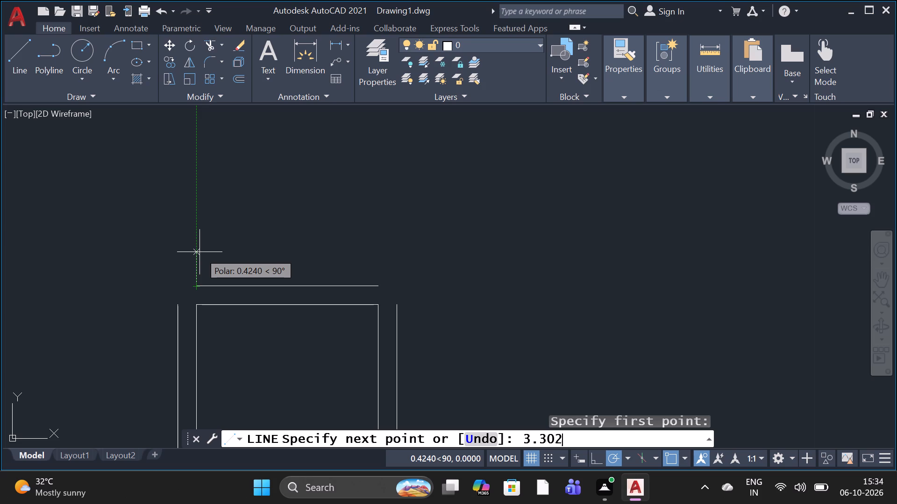
{"action": "key", "text": "BackSpace"}
{"action": "key", "text": "BackSpace"}
{"action": "key", "text": "BackSpace"}
{"action": "key", "text": "0"}
{"action": "key", "text": "2"}
{"action": "key", "text": "space"}
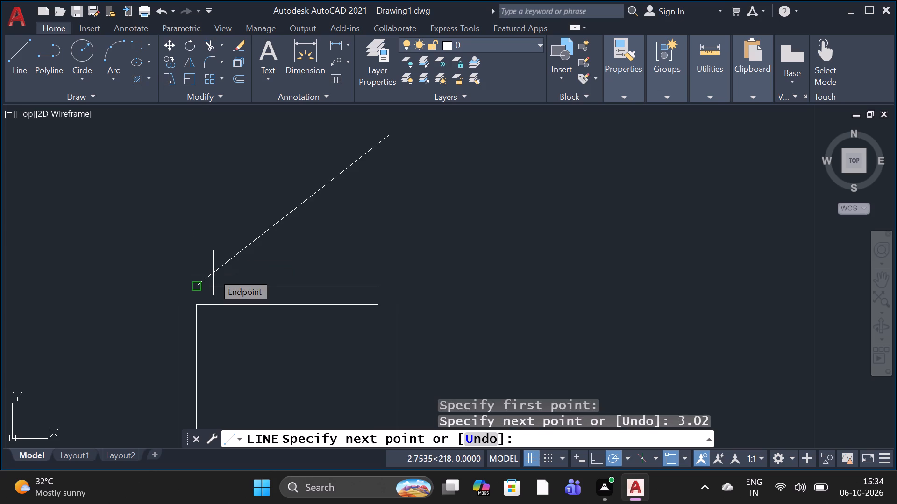
Undo the slanted segment and redraw it 3.02 long due north from the same start point.
{"action": "right_click", "coordinate": [214, 301]}
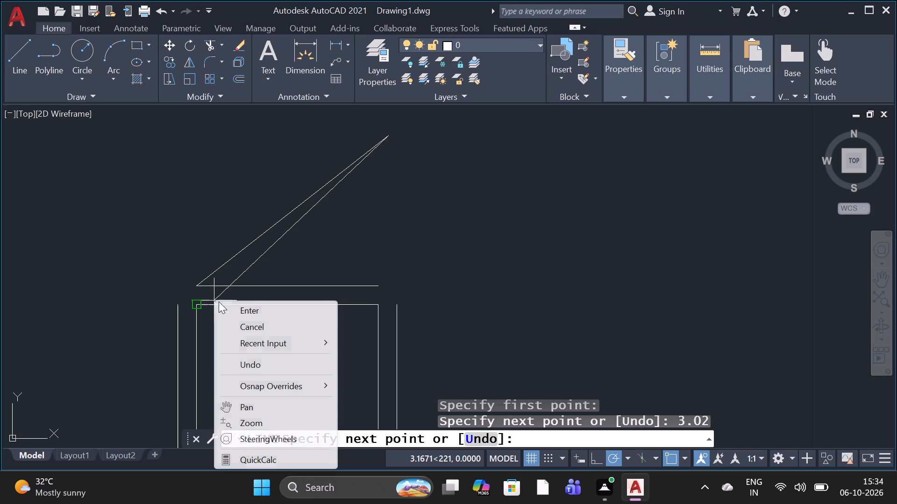
{"action": "left_click", "coordinate": [276, 364]}
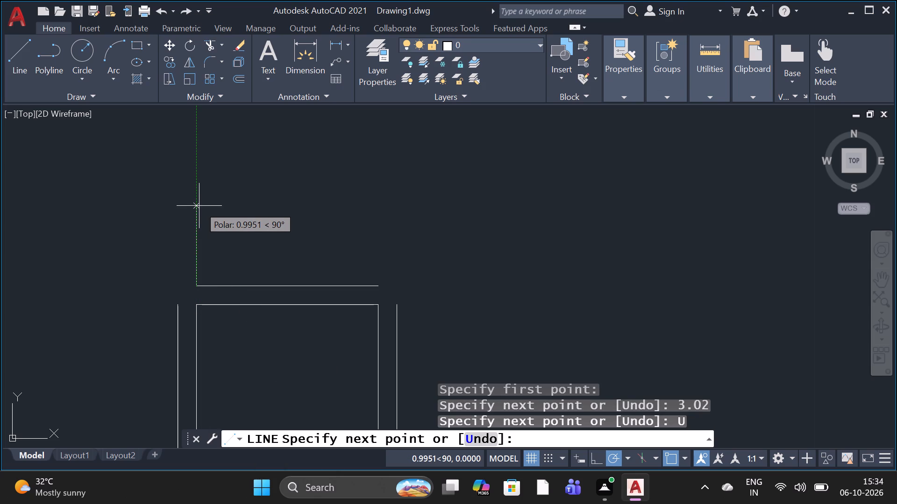
{"action": "key", "text": "3"}
{"action": "key", "text": "period"}
{"action": "key", "text": "0"}
{"action": "key", "text": "2"}
{"action": "key", "text": "space"}
Continue the line 3.87 east from the top of the 3.02 segment.
{"action": "scroll", "coordinate": [182, 258], "scroll_direction": "down", "scroll_amount": 1}
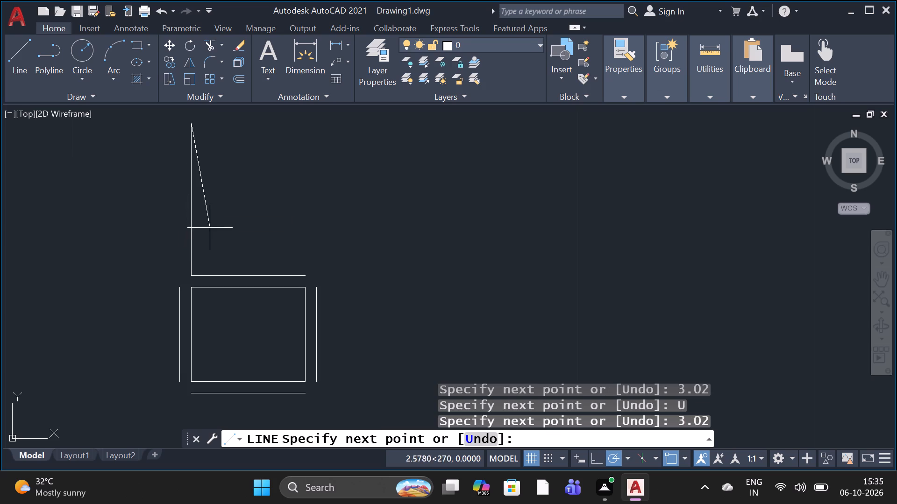
{"action": "scroll", "coordinate": [371, 170], "scroll_direction": "down", "scroll_amount": 2}
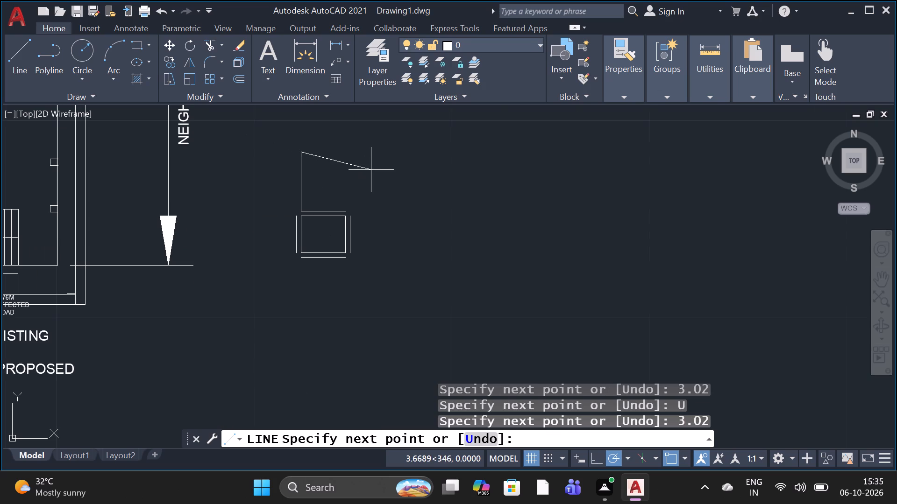
{"action": "scroll", "coordinate": [376, 125], "scroll_direction": "up", "scroll_amount": 4}
{"action": "scroll", "coordinate": [376, 126], "scroll_direction": "down", "scroll_amount": 3}
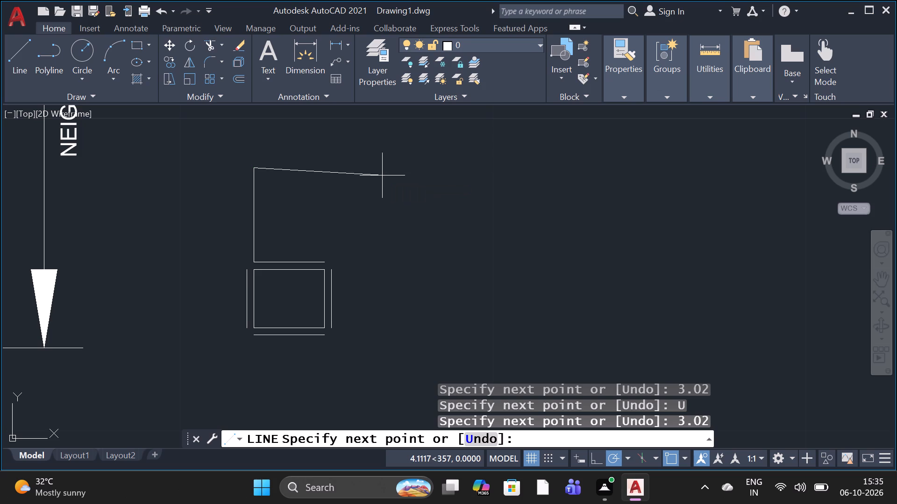
{"action": "key", "text": "3"}
{"action": "key", "text": "period"}
{"action": "type", "text": "87"}
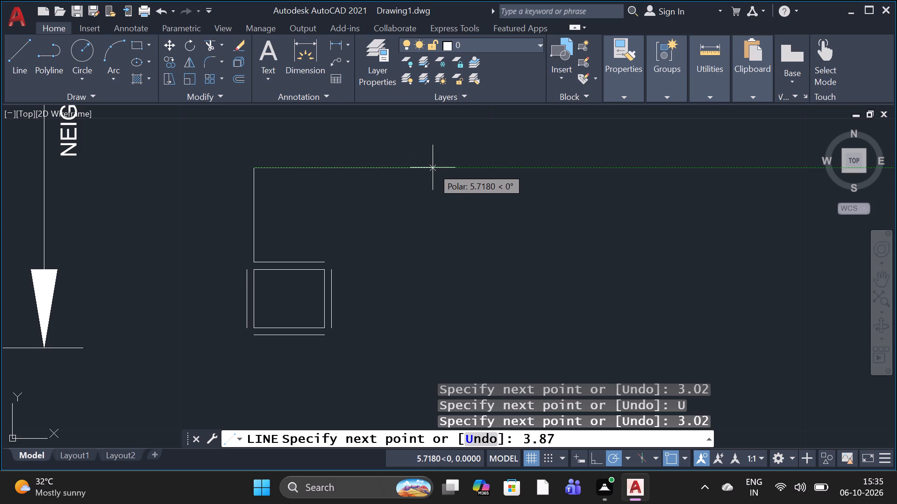
{"action": "key", "text": "space"}
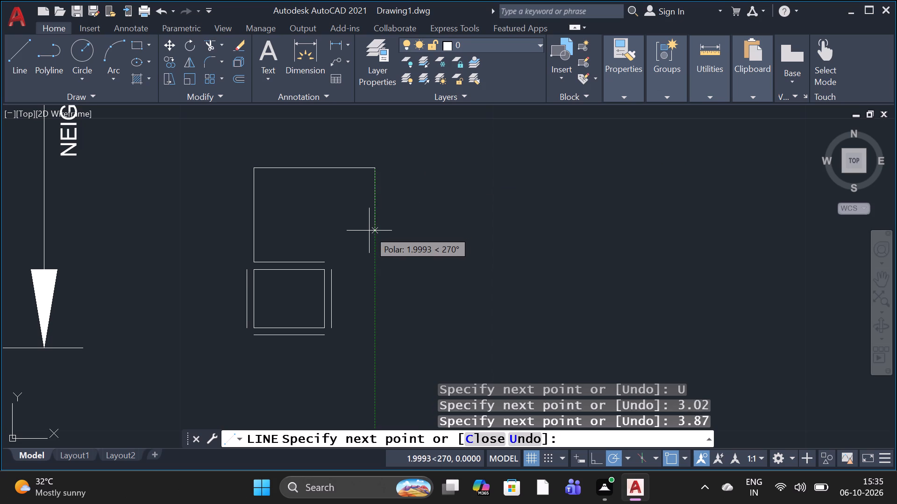
Complete the 3.87 by 3.02 rectangle with a 3.02 segment south and a 3.87 segment west to the starting corner.
{"action": "key", "text": "3"}
{"action": "key", "text": "period"}
{"action": "key", "text": "0"}
{"action": "key", "text": "2"}
{"action": "key", "text": "space"}
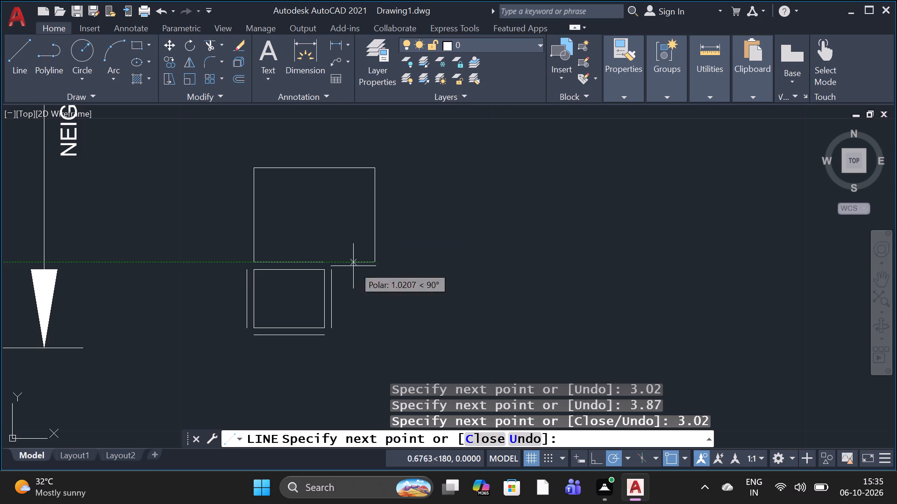
{"action": "scroll", "coordinate": [321, 260], "scroll_direction": "up", "scroll_amount": 2}
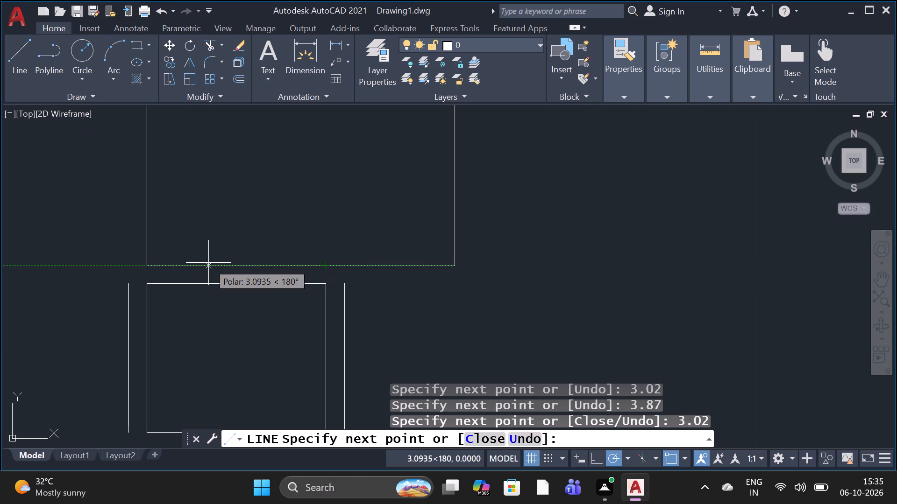
{"action": "key", "text": "3"}
{"action": "key", "text": "period"}
{"action": "type", "text": "87"}
{"action": "key", "text": "space"}
{"action": "key", "text": "space"}
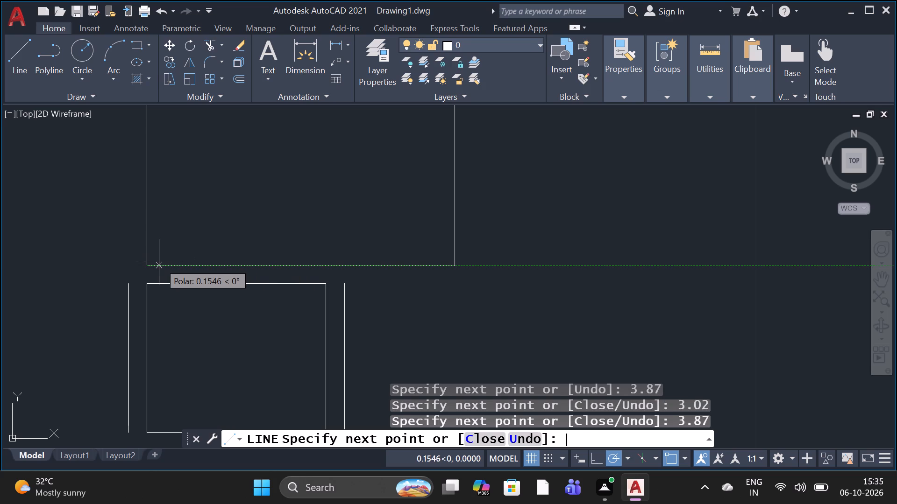
Offset all four sides of the 3.87 by 3.02 rectangle outward by 0.23.
{"action": "type", "text": "O"}
{"action": "key", "text": "space"}
{"action": "key", "text": "space"}
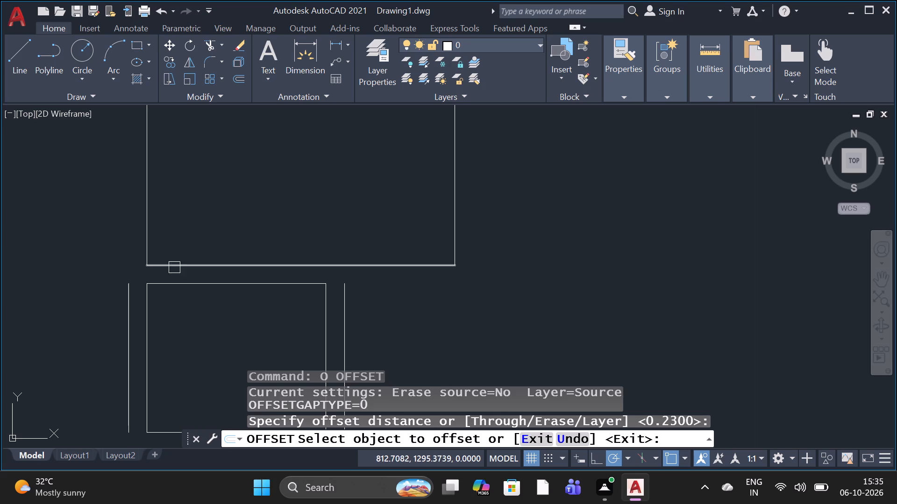
{"action": "left_click", "coordinate": [180, 265]}
{"action": "left_click", "coordinate": [182, 295]}
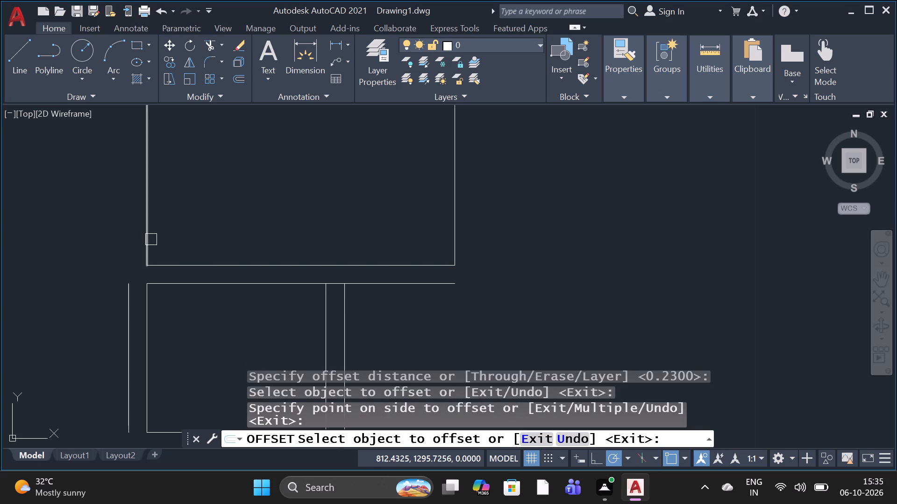
{"action": "left_click_drag", "start_coordinate": [151, 239], "coordinate": [146, 232]}
{"action": "left_click", "coordinate": [52, 194]}
{"action": "scroll", "coordinate": [139, 276], "scroll_direction": "down", "scroll_amount": 2}
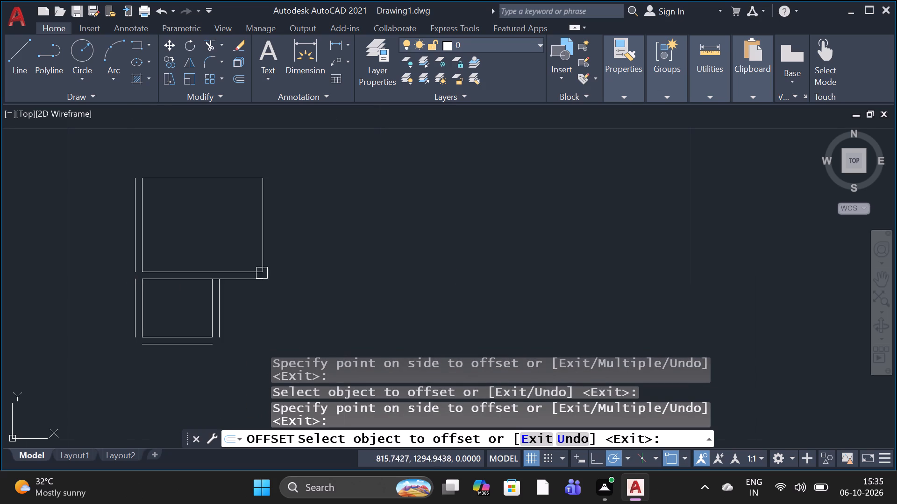
{"action": "left_click", "coordinate": [266, 257]}
{"action": "left_click", "coordinate": [301, 248]}
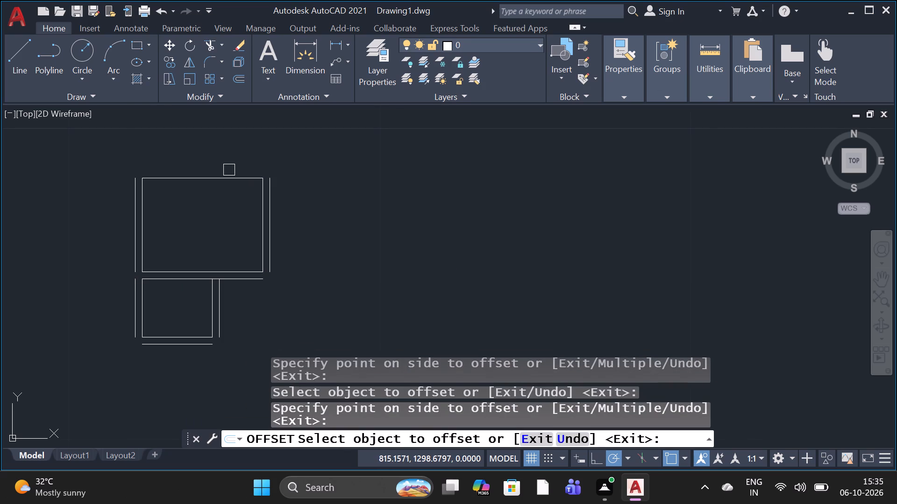
{"action": "left_click_drag", "start_coordinate": [221, 181], "coordinate": [221, 176]}
{"action": "left_click", "coordinate": [225, 159]}
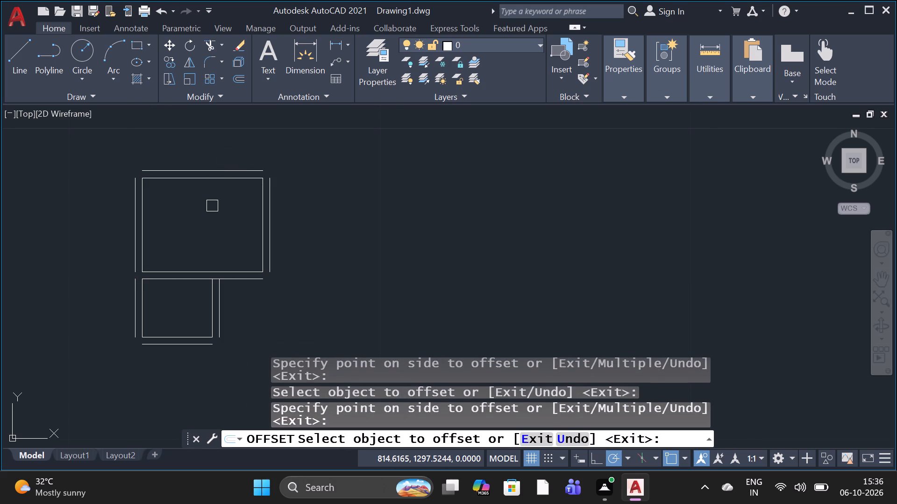
Draw a 3.30 line due north from the west end of the offset line above the 3.87 by 3.02 rectangle.
{"action": "left_click", "coordinate": [18, 45]}
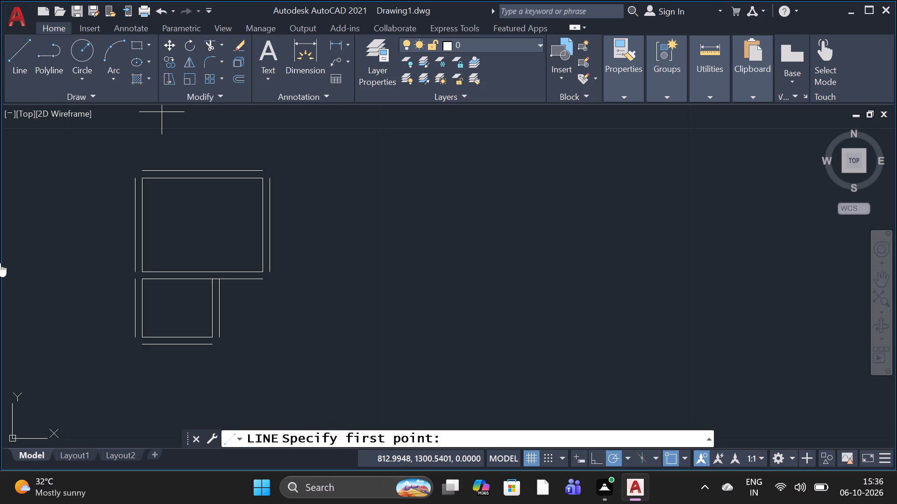
{"action": "scroll", "coordinate": [0, 263], "scroll_direction": "down", "scroll_amount": 1}
{"action": "scroll", "coordinate": [333, 189], "scroll_direction": "up", "scroll_amount": 1}
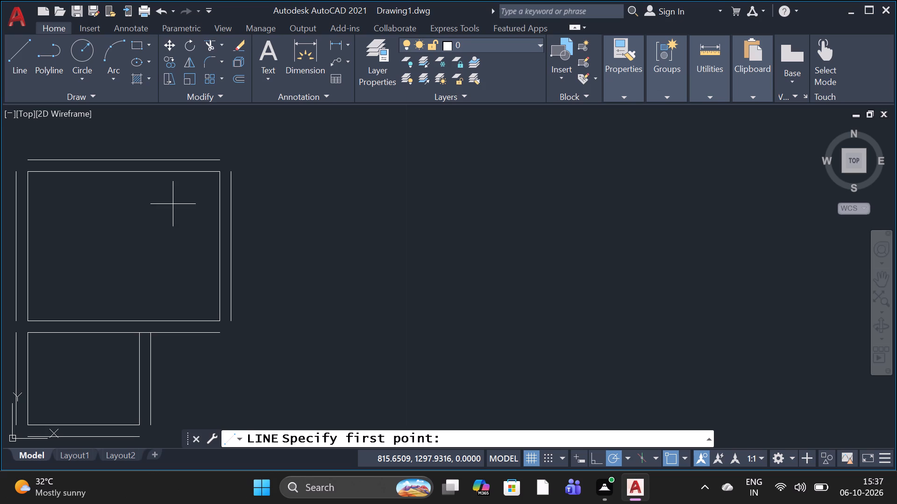
{"action": "scroll", "coordinate": [154, 297], "scroll_direction": "down", "scroll_amount": 1}
{"action": "scroll", "coordinate": [64, 179], "scroll_direction": "up", "scroll_amount": 2}
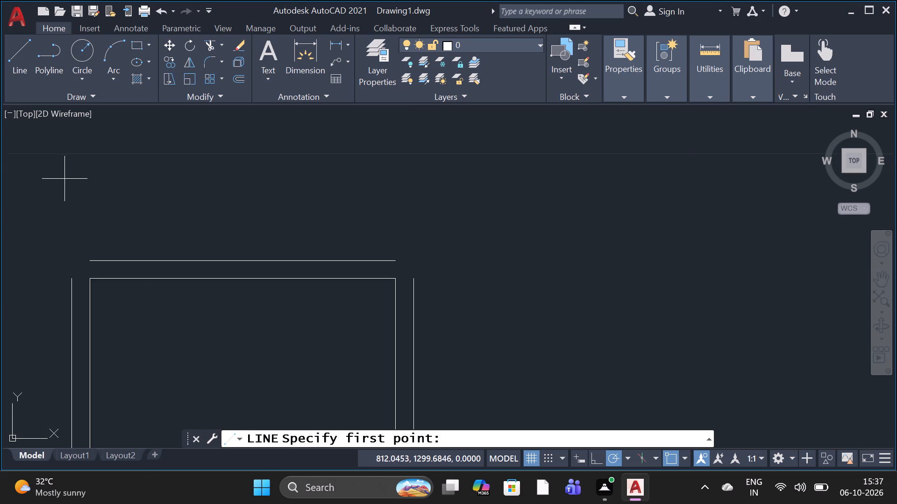
{"action": "scroll", "coordinate": [64, 179], "scroll_direction": "up", "scroll_amount": 1}
{"action": "left_click", "coordinate": [108, 315]}
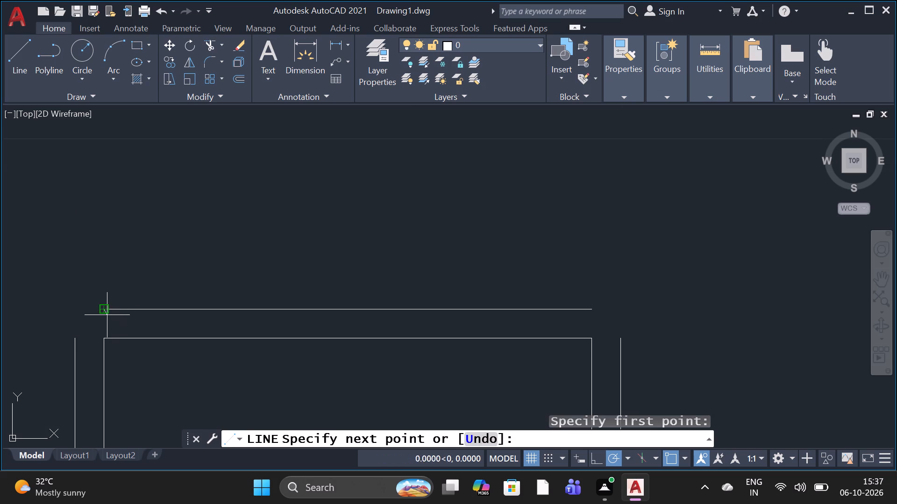
{"action": "scroll", "coordinate": [105, 196], "scroll_direction": "up", "scroll_amount": 2}
{"action": "scroll", "coordinate": [102, 196], "scroll_direction": "down", "scroll_amount": 1}
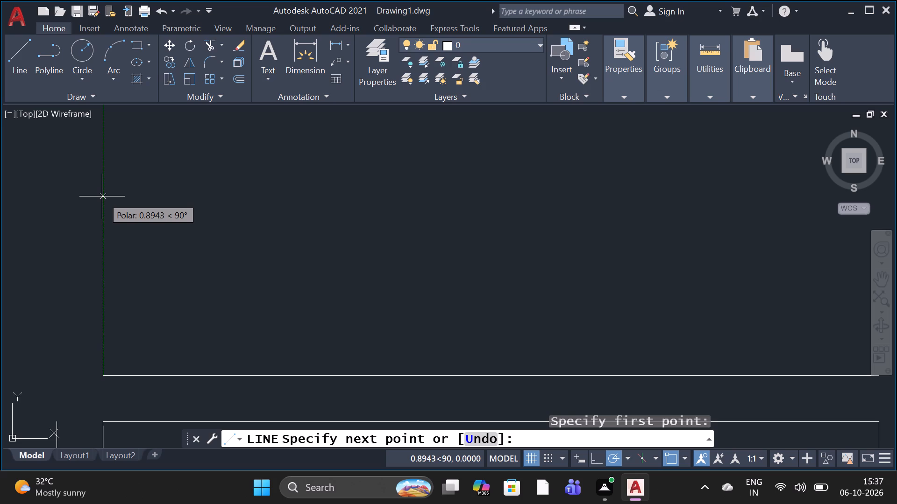
{"action": "key", "text": "3"}
{"action": "type", "text": ".3"}
{"action": "key", "text": "0"}
{"action": "key", "text": "space"}
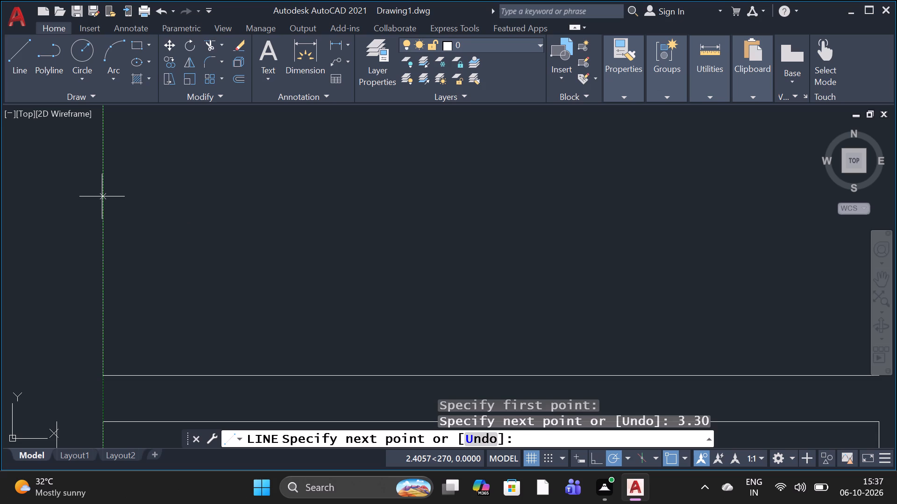
Continue the line 2.50 east and 3.30 south to complete the 2.50 by 3.30 room outline.
{"action": "scroll", "coordinate": [50, 197], "scroll_direction": "up", "scroll_amount": 1}
{"action": "scroll", "coordinate": [50, 197], "scroll_direction": "down", "scroll_amount": 3}
{"action": "scroll", "coordinate": [19, 257], "scroll_direction": "down", "scroll_amount": 3}
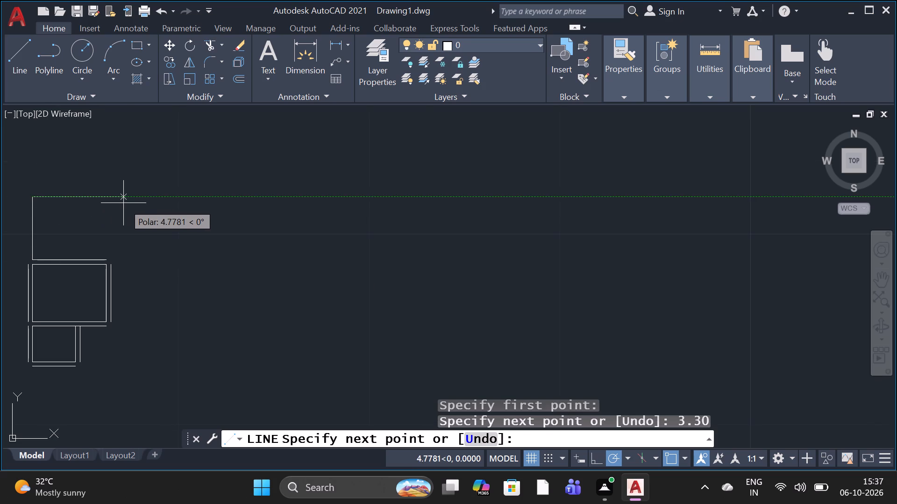
{"action": "key", "text": "2"}
{"action": "key", "text": "period"}
{"action": "type", "text": "50"}
{"action": "key", "text": "space"}
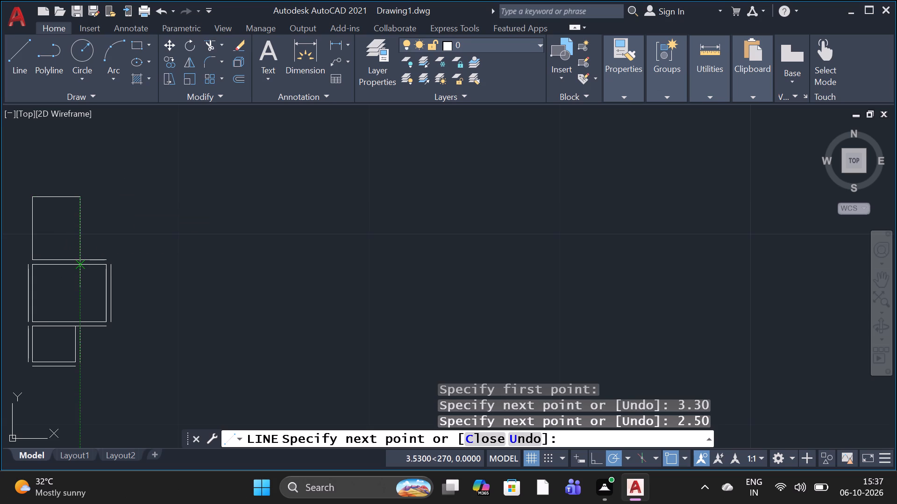
{"action": "key", "text": "3"}
{"action": "key", "text": "period"}
{"action": "key", "text": "3"}
{"action": "key", "text": "0"}
{"action": "key", "text": "space"}
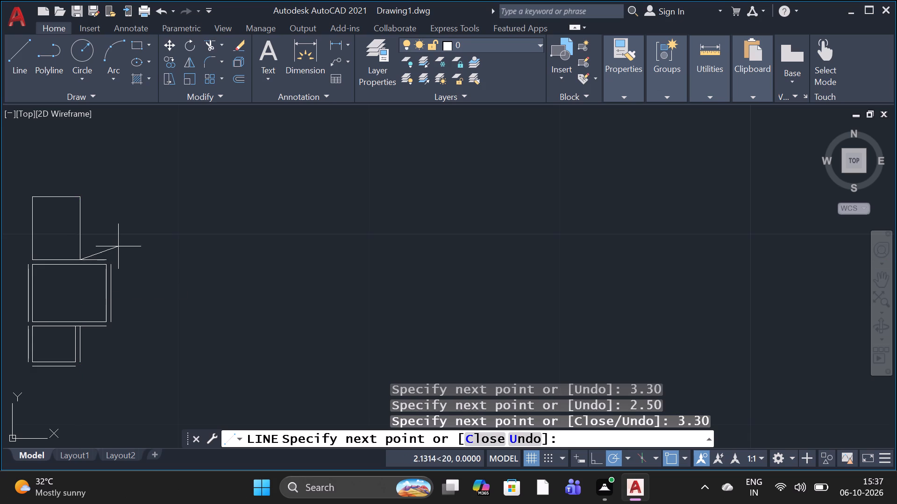
{"action": "key", "text": "space"}
Offset the north, west and east sides of the 2.50 by 3.30 room outward and the line beneath it south by 0.23.
{"action": "type", "text": "O"}
{"action": "key", "text": "space"}
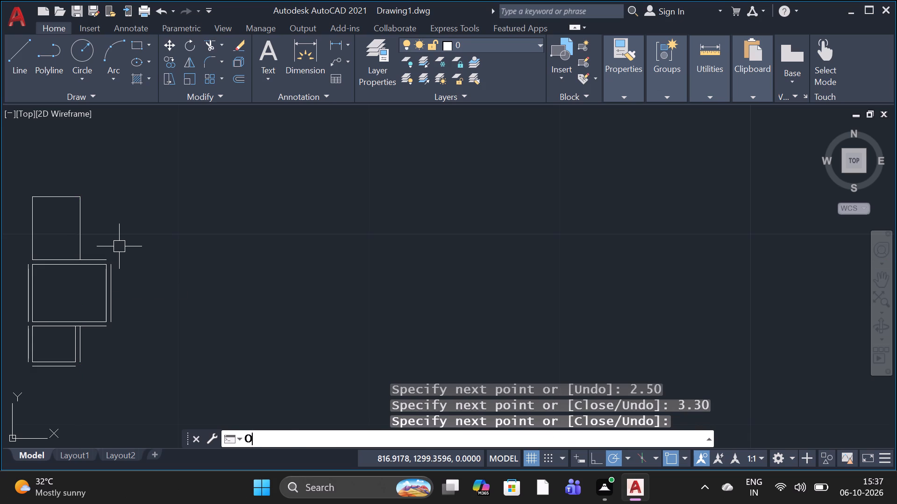
{"action": "key", "text": "space"}
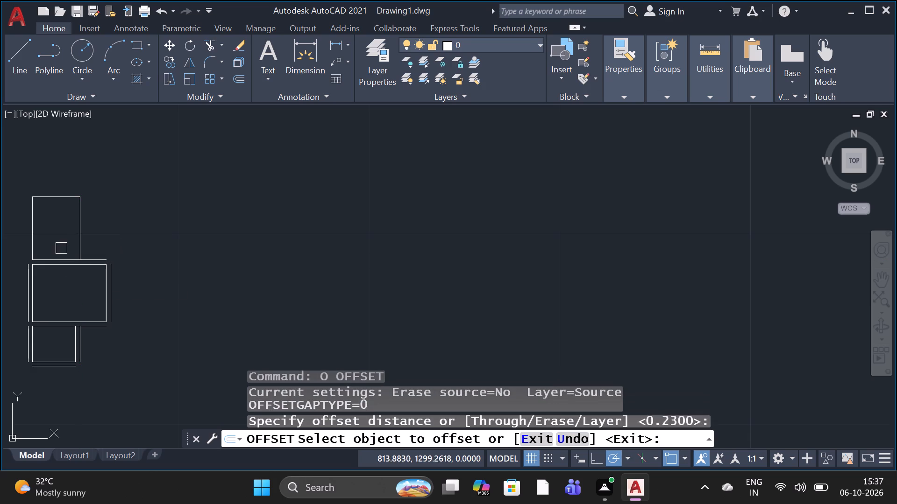
{"action": "left_click", "coordinate": [66, 192]}
{"action": "left_click", "coordinate": [72, 161]}
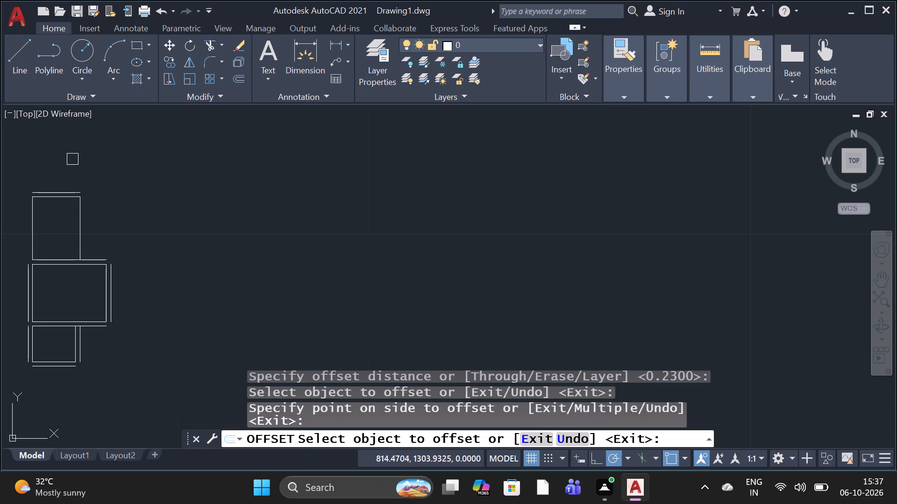
{"action": "left_click", "coordinate": [37, 213]}
{"action": "left_click", "coordinate": [13, 214]}
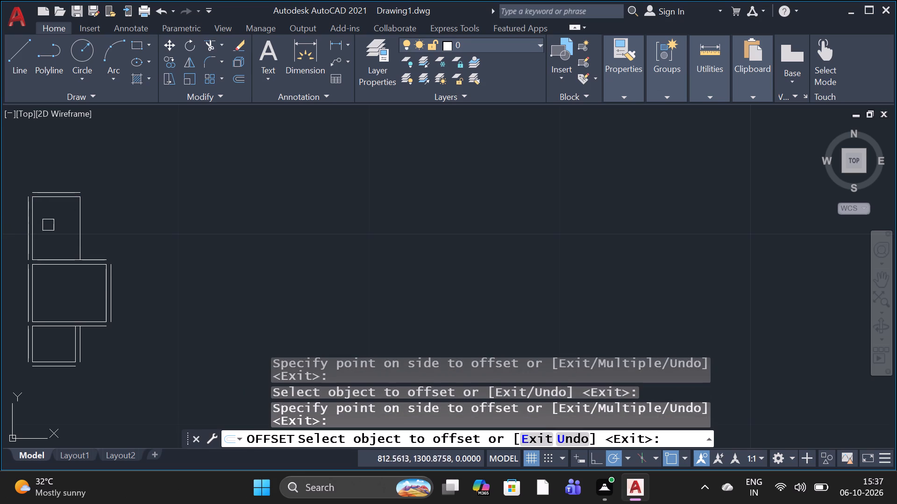
{"action": "scroll", "coordinate": [73, 275], "scroll_direction": "up", "scroll_amount": 2}
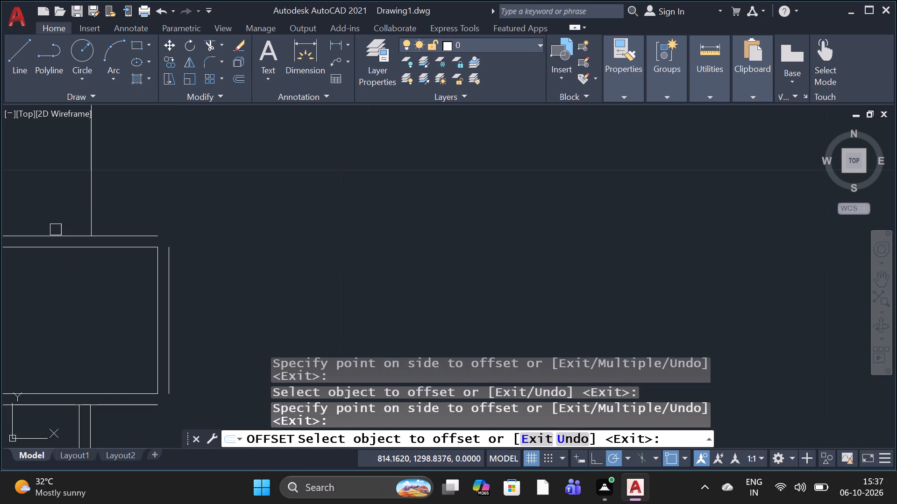
{"action": "left_click", "coordinate": [54, 233]}
{"action": "left_click", "coordinate": [45, 254]}
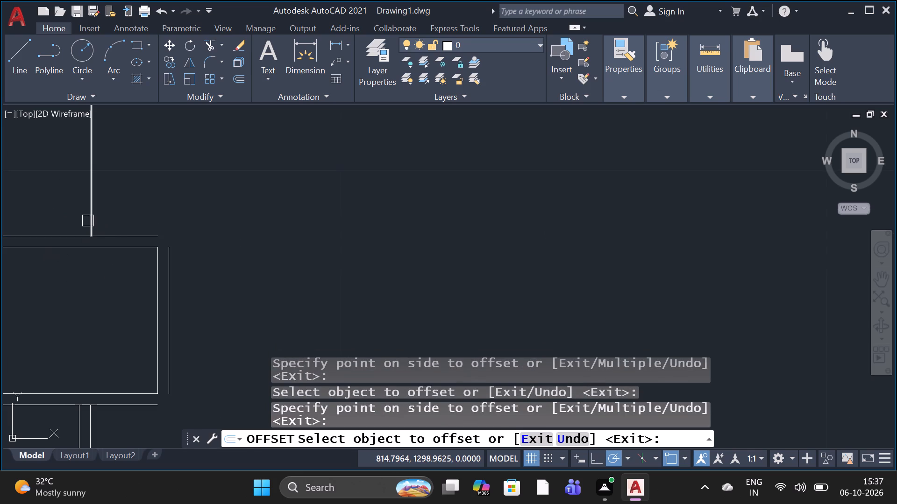
{"action": "left_click", "coordinate": [88, 221]}
{"action": "left_click", "coordinate": [114, 217]}
Start a line going north from the west end of the offset line above the 2.50 by 3.30 room.
{"action": "scroll", "coordinate": [117, 217], "scroll_direction": "down", "scroll_amount": 2}
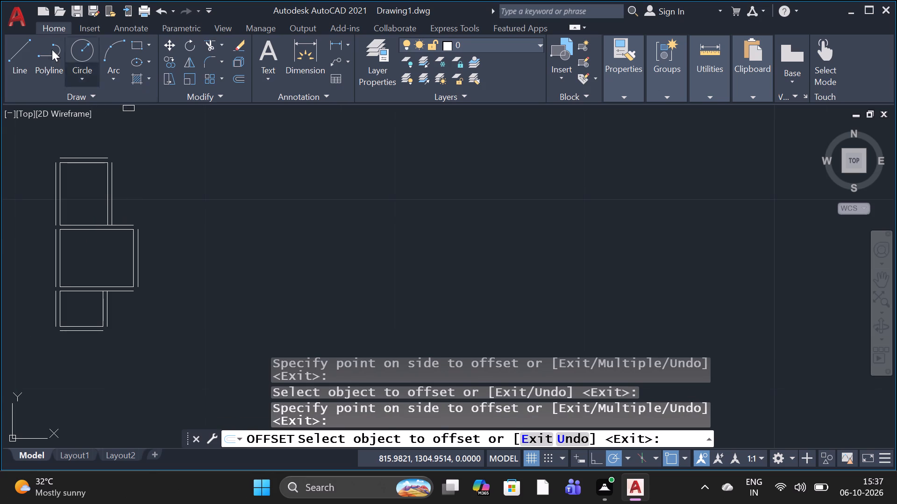
{"action": "left_click", "coordinate": [23, 57]}
{"action": "scroll", "coordinate": [34, 214], "scroll_direction": "down", "scroll_amount": 2}
{"action": "scroll", "coordinate": [42, 197], "scroll_direction": "up", "scroll_amount": 2}
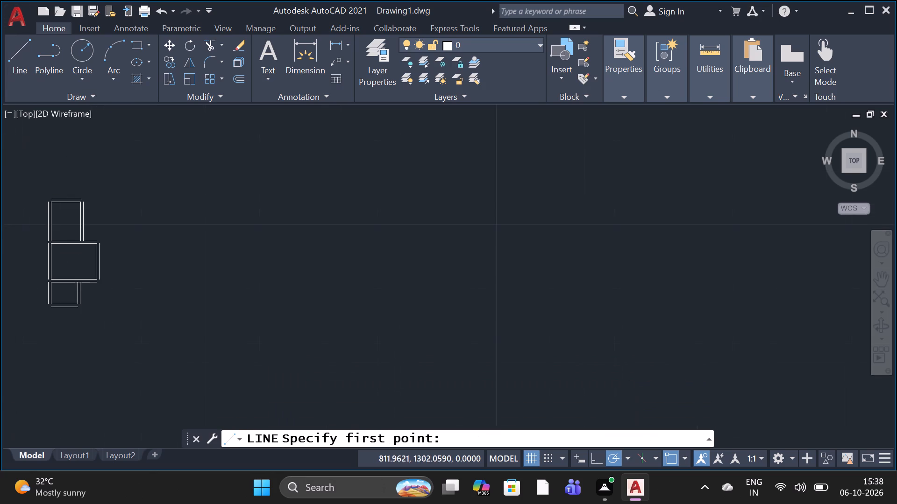
{"action": "scroll", "coordinate": [42, 197], "scroll_direction": "up", "scroll_amount": 2}
{"action": "left_click", "coordinate": [83, 202]}
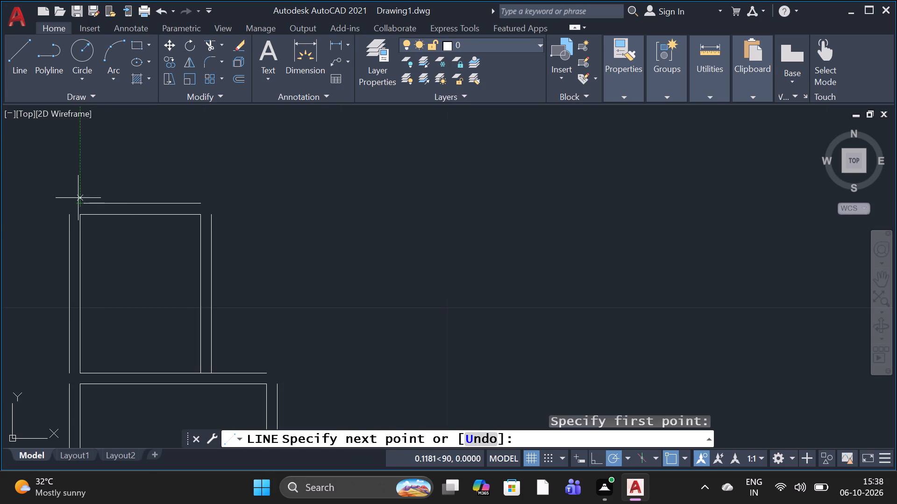
{"action": "scroll", "coordinate": [69, 164], "scroll_direction": "down", "scroll_amount": 2}
{"action": "scroll", "coordinate": [71, 156], "scroll_direction": "up", "scroll_amount": 3}
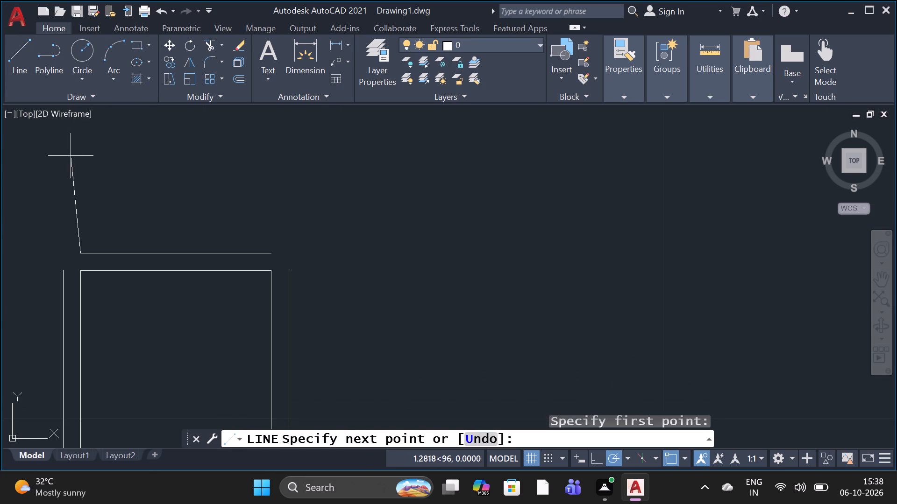
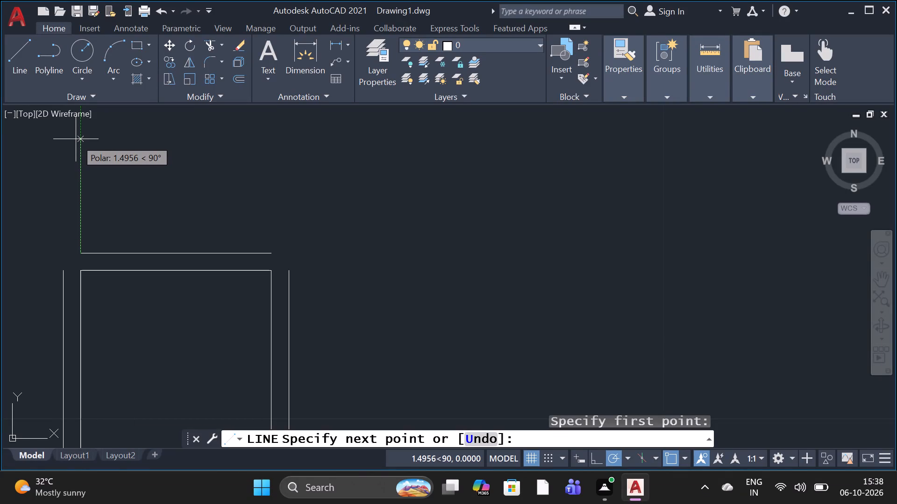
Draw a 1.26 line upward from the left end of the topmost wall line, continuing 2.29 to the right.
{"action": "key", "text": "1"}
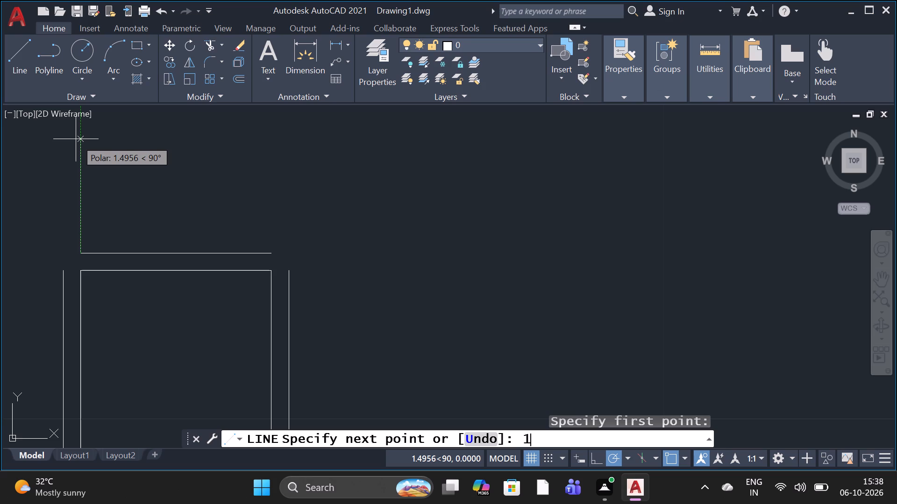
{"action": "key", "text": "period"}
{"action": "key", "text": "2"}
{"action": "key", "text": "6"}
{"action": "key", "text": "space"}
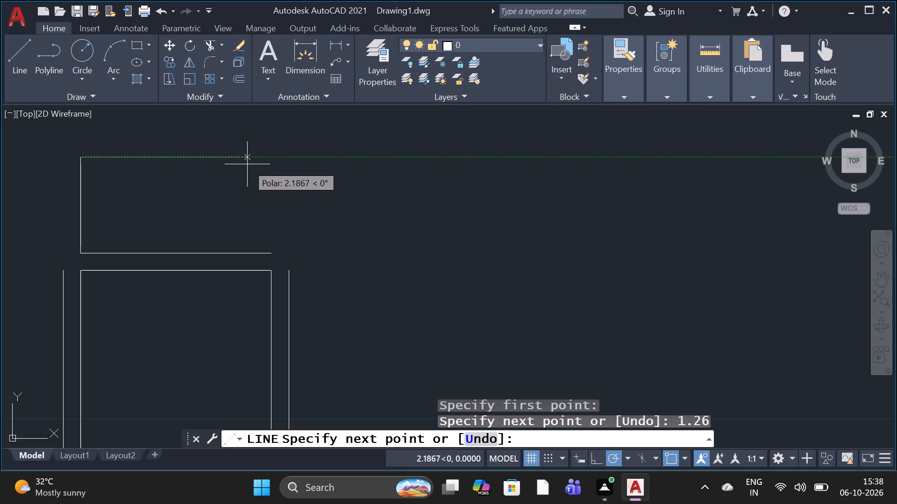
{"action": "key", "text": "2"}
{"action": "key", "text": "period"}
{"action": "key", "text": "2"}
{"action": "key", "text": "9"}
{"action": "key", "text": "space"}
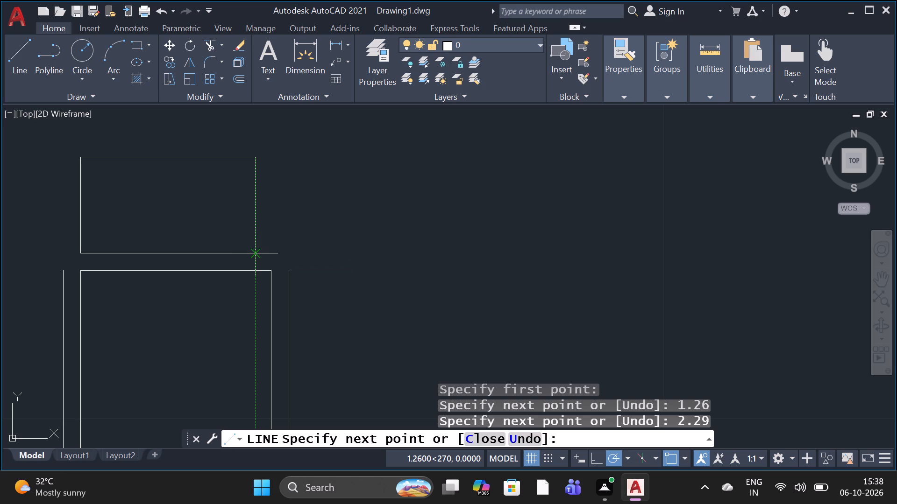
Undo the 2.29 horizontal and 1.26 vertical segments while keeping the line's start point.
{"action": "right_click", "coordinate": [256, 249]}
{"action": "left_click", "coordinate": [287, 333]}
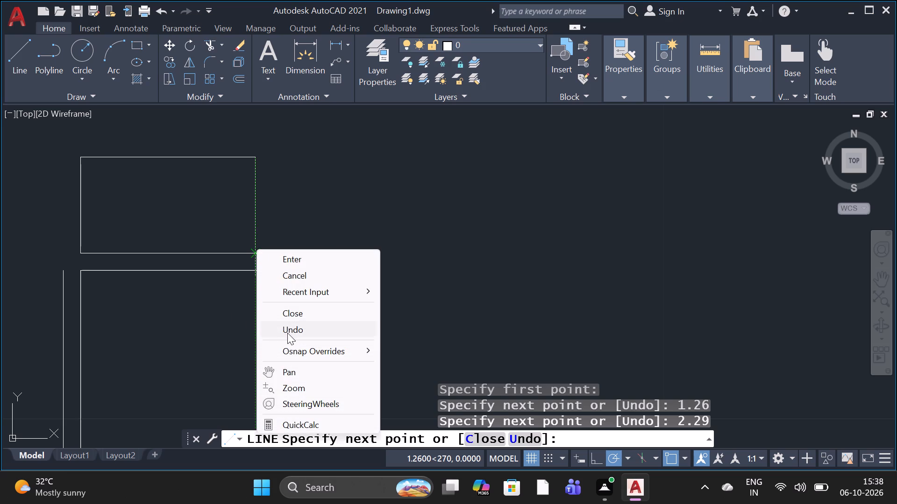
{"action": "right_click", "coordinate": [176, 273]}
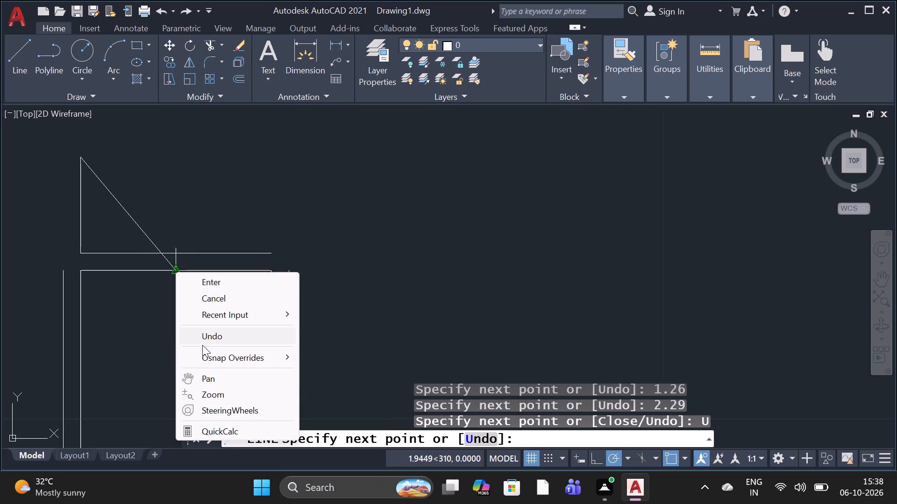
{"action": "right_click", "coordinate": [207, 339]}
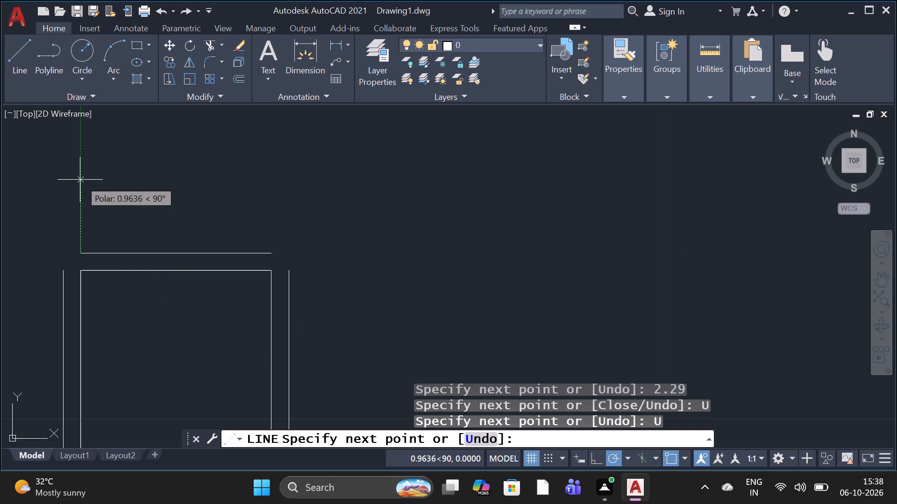
Draw the small room's outline from the same start point: 2.29 up, 1.26 right and 2.29 down to the wall line.
{"action": "key", "text": "2"}
{"action": "key", "text": "period"}
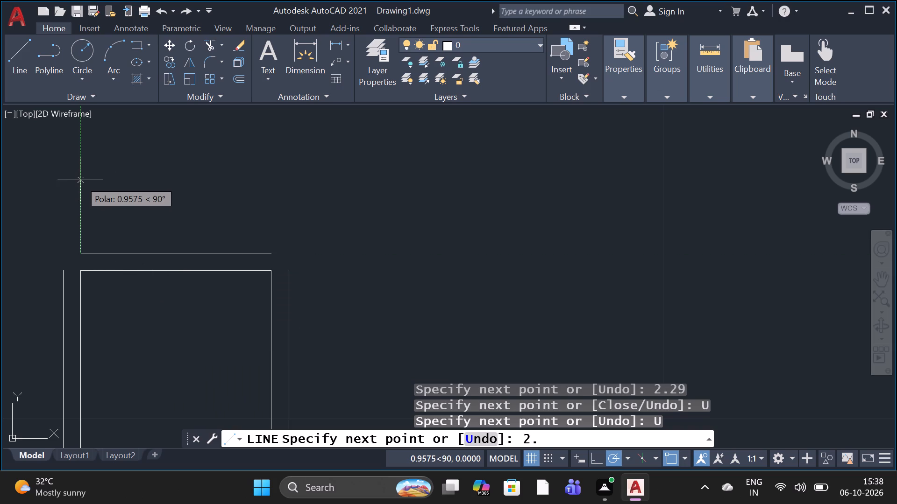
{"action": "key", "text": "2"}
{"action": "key", "text": "9"}
{"action": "key", "text": "space"}
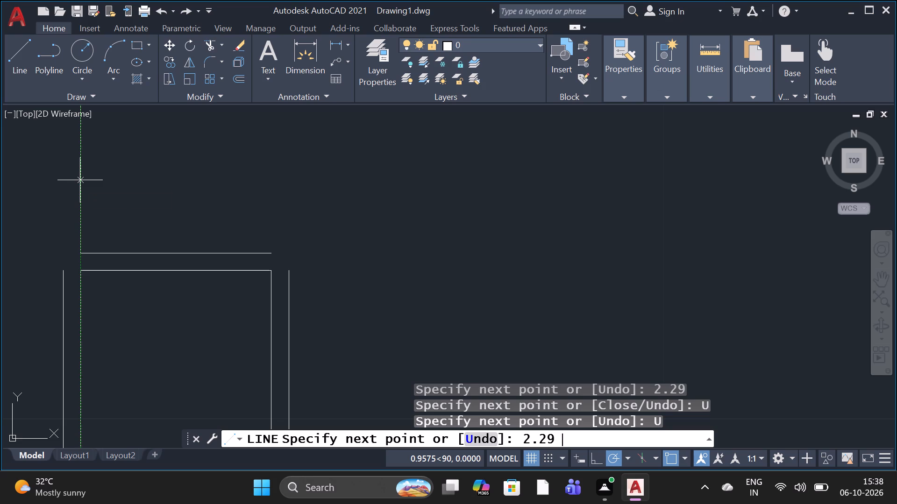
{"action": "scroll", "coordinate": [57, 196], "scroll_direction": "down", "scroll_amount": 3}
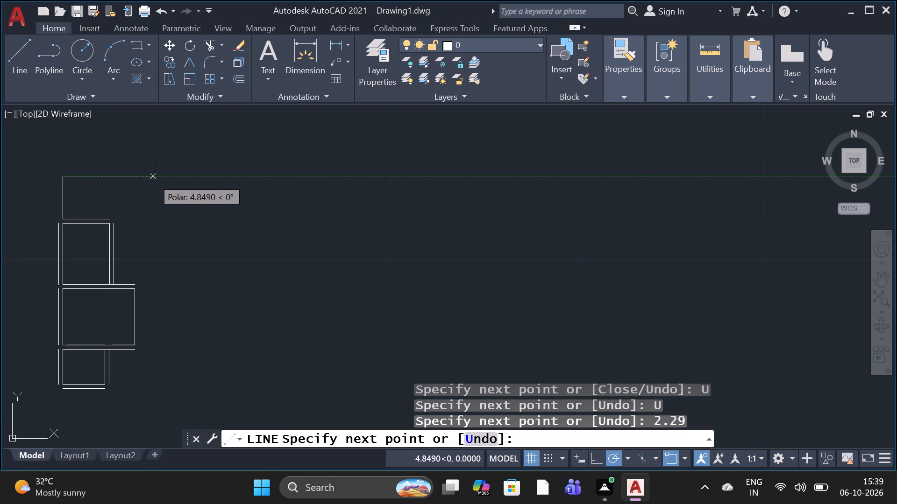
{"action": "key", "text": "1"}
{"action": "type", "text": ".26"}
{"action": "key", "text": "space"}
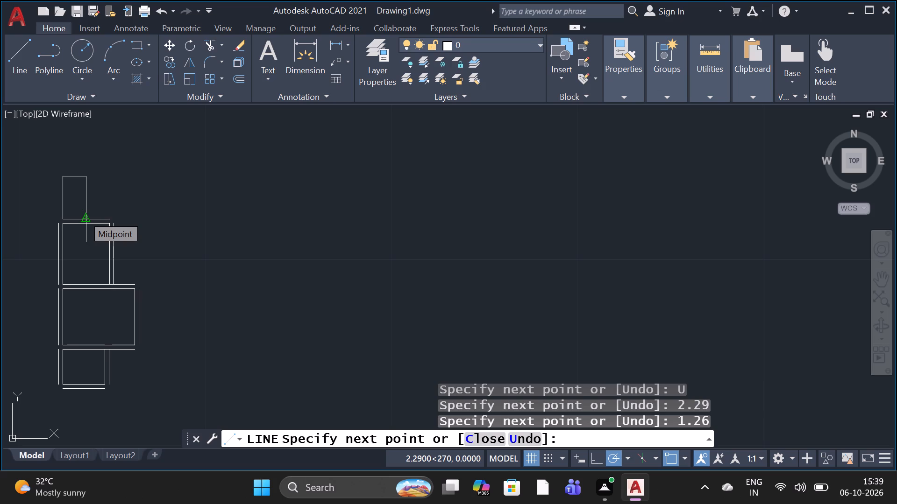
{"action": "scroll", "coordinate": [83, 217], "scroll_direction": "up", "scroll_amount": 3}
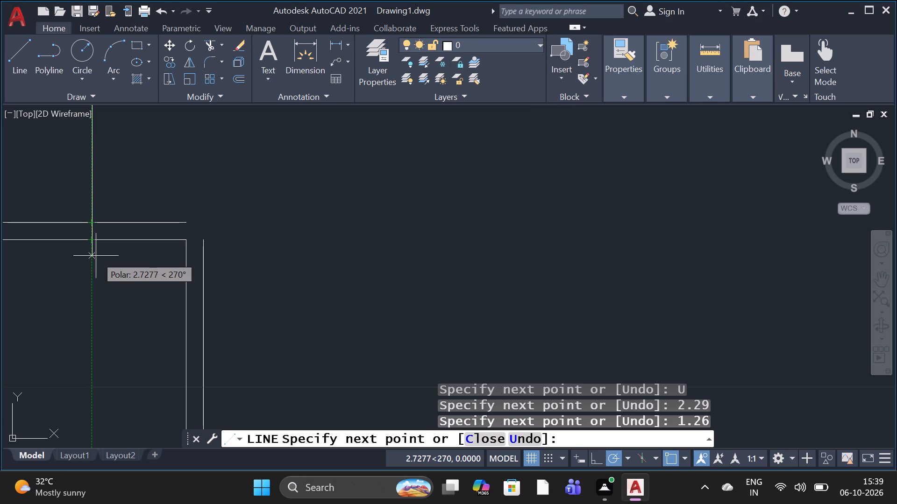
{"action": "key", "text": "2"}
{"action": "type", "text": ".2"}
{"action": "key", "text": "9"}
{"action": "key", "text": "space"}
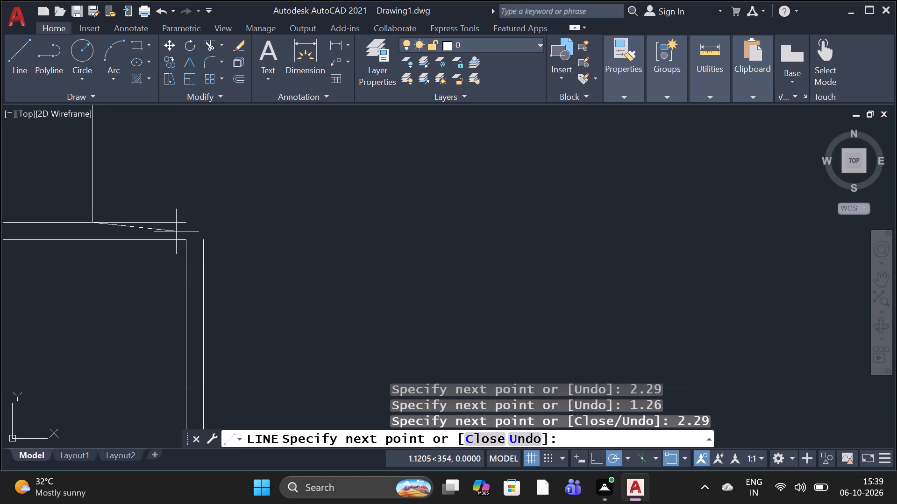
{"action": "key", "text": "space"}
Offset the small room's top, left and right lines outward by 0.23 to form its walls.
{"action": "type", "text": "O"}
{"action": "key", "text": "space"}
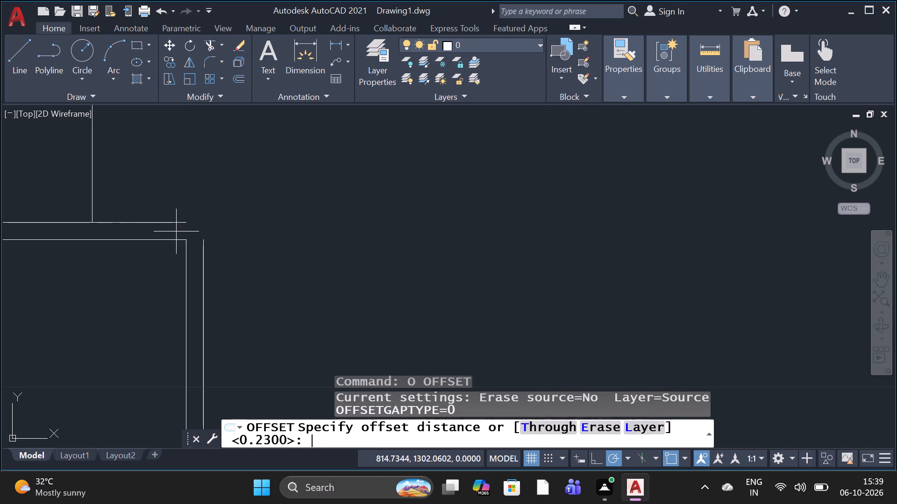
{"action": "scroll", "coordinate": [124, 216], "scroll_direction": "down", "scroll_amount": 1}
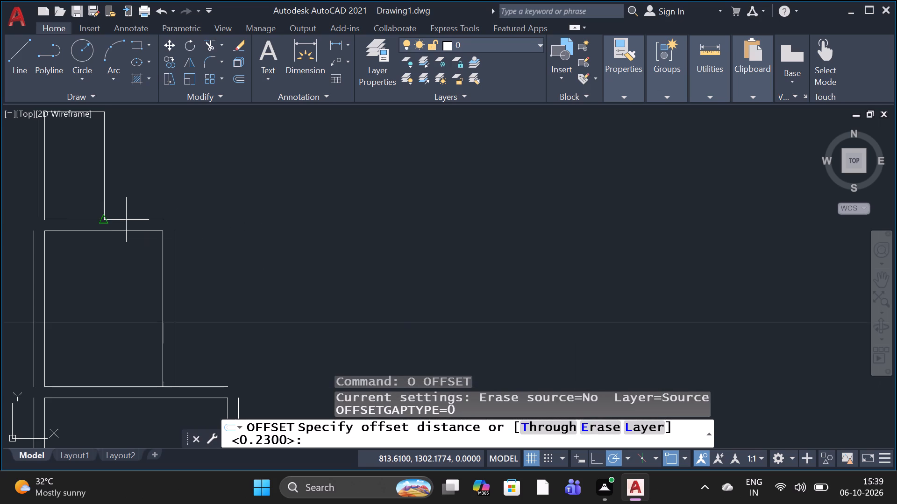
{"action": "scroll", "coordinate": [127, 222], "scroll_direction": "down", "scroll_amount": 2}
{"action": "key", "text": "space"}
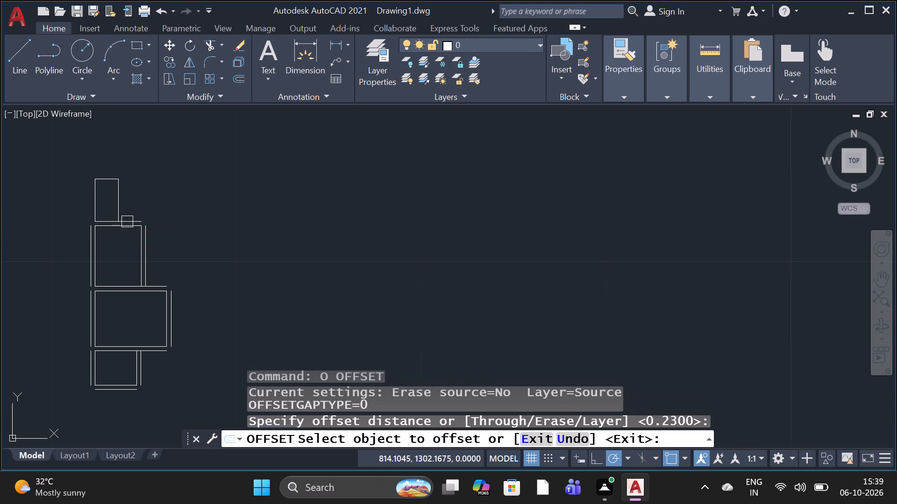
{"action": "scroll", "coordinate": [90, 172], "scroll_direction": "up", "scroll_amount": 2}
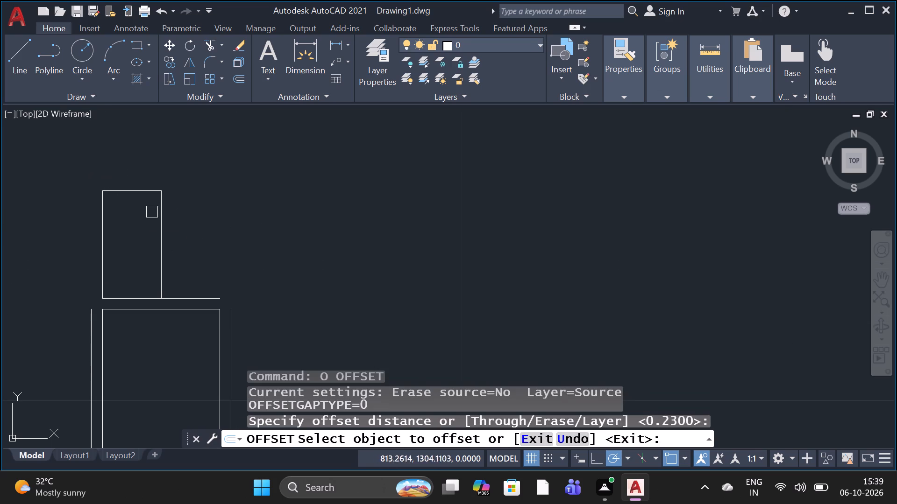
{"action": "left_click_drag", "start_coordinate": [129, 192], "coordinate": [128, 183]}
{"action": "left_click", "coordinate": [126, 164]}
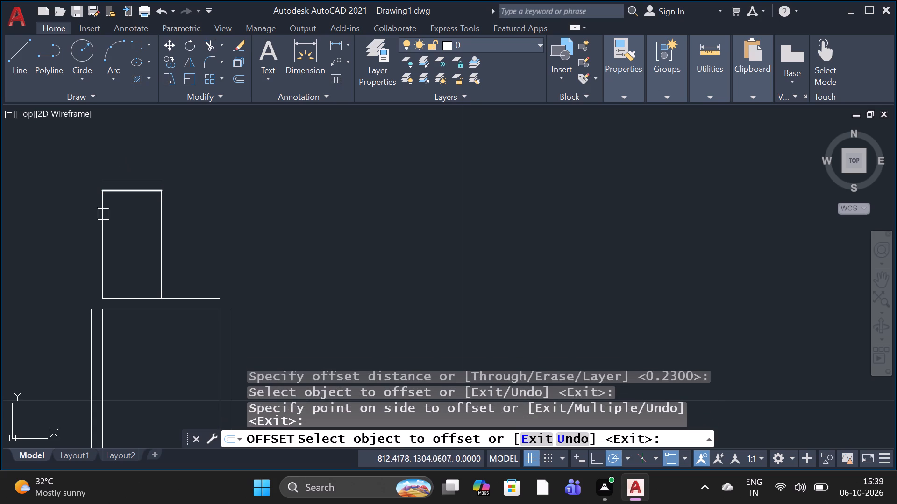
{"action": "left_click_drag", "start_coordinate": [100, 219], "coordinate": [86, 222]}
{"action": "left_click", "coordinate": [60, 227]}
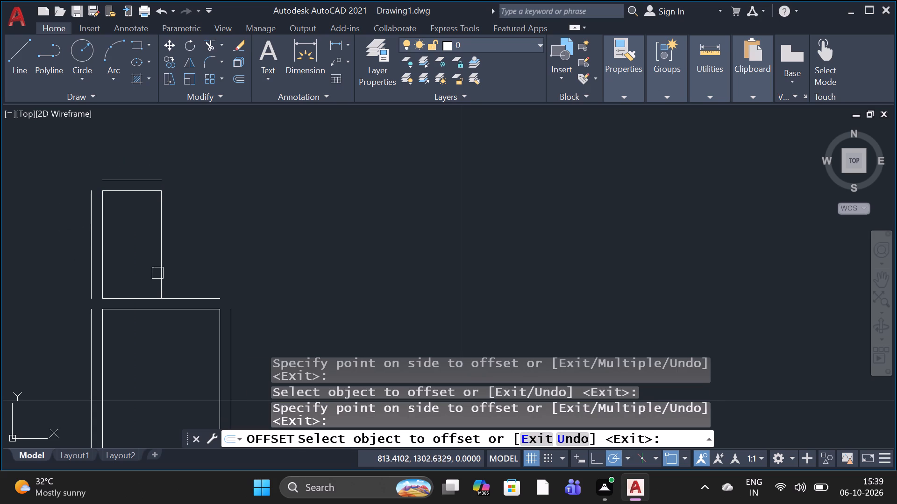
{"action": "left_click_drag", "start_coordinate": [157, 272], "coordinate": [176, 266]}
{"action": "left_click", "coordinate": [201, 266]}
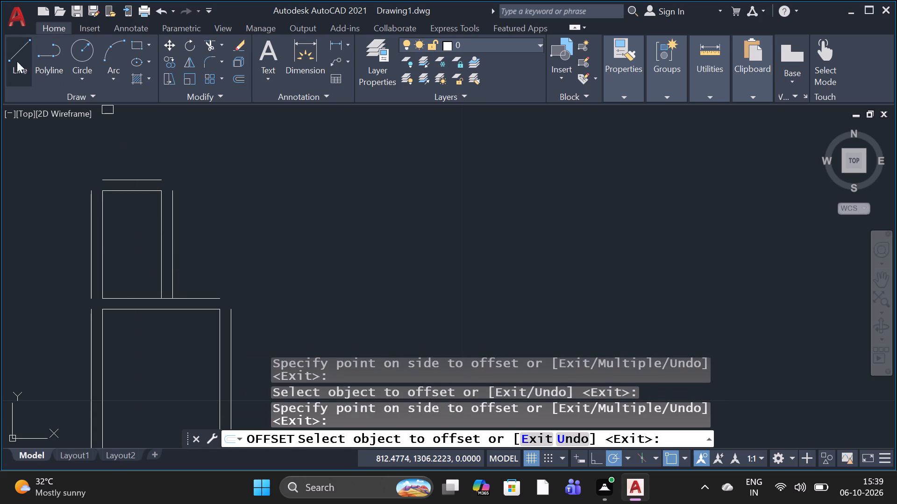
Draw lines from the left end of the topmost wall line, going 2.40 up and 1.26 to the right.
{"action": "left_click", "coordinate": [21, 68]}
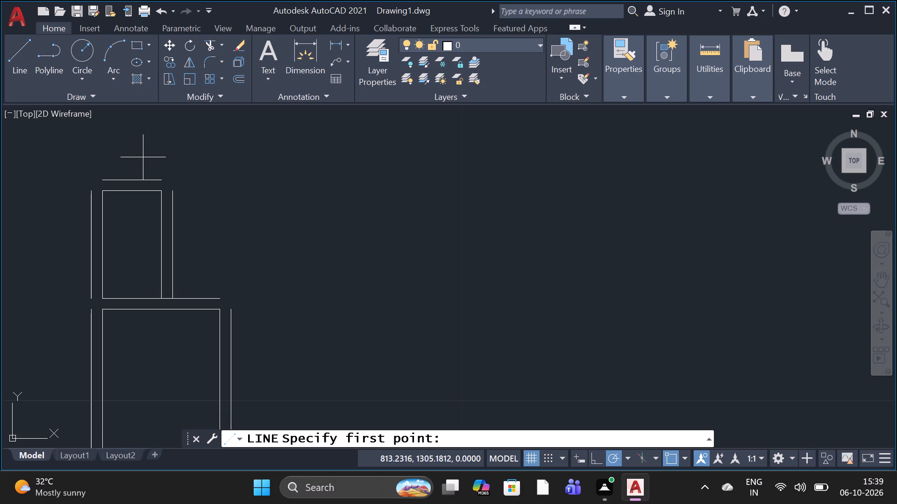
{"action": "left_click", "coordinate": [104, 174]}
{"action": "scroll", "coordinate": [104, 174], "scroll_direction": "down", "scroll_amount": 3}
{"action": "scroll", "coordinate": [101, 147], "scroll_direction": "up", "scroll_amount": 2}
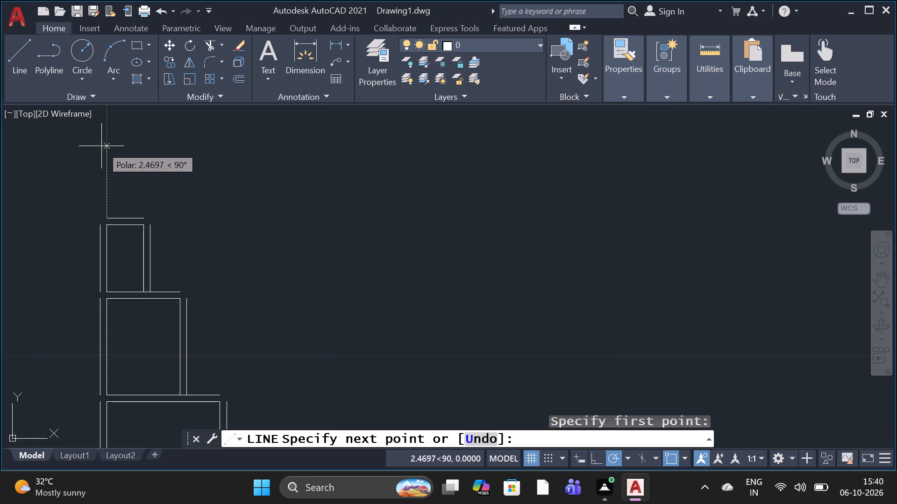
{"action": "key", "text": "2"}
{"action": "key", "text": "period"}
{"action": "key", "text": "2"}
{"action": "key", "text": "6"}
{"action": "key", "text": "BackSpace"}
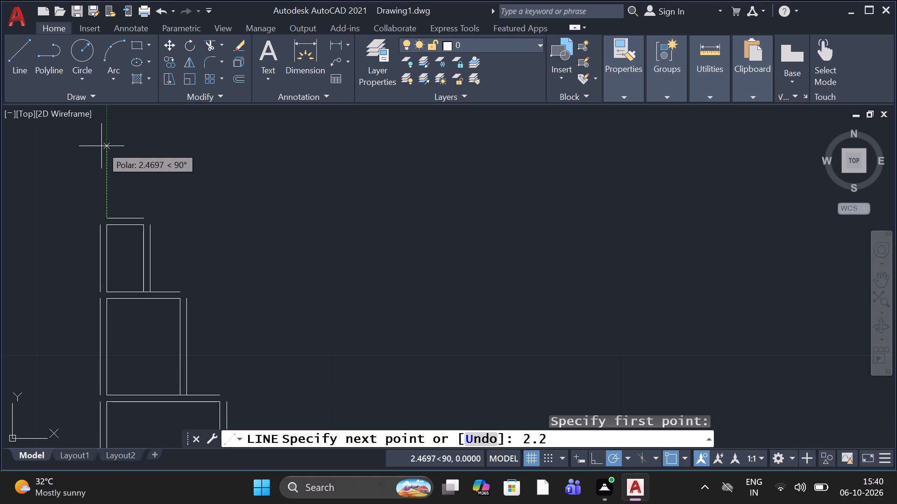
{"action": "key", "text": "BackSpace"}
{"action": "key", "text": "4"}
{"action": "key", "text": "0"}
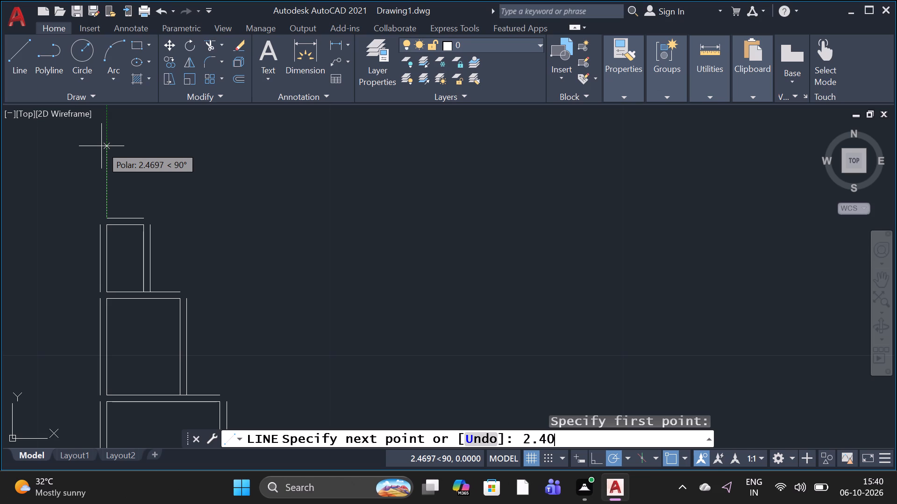
{"action": "key", "text": "space"}
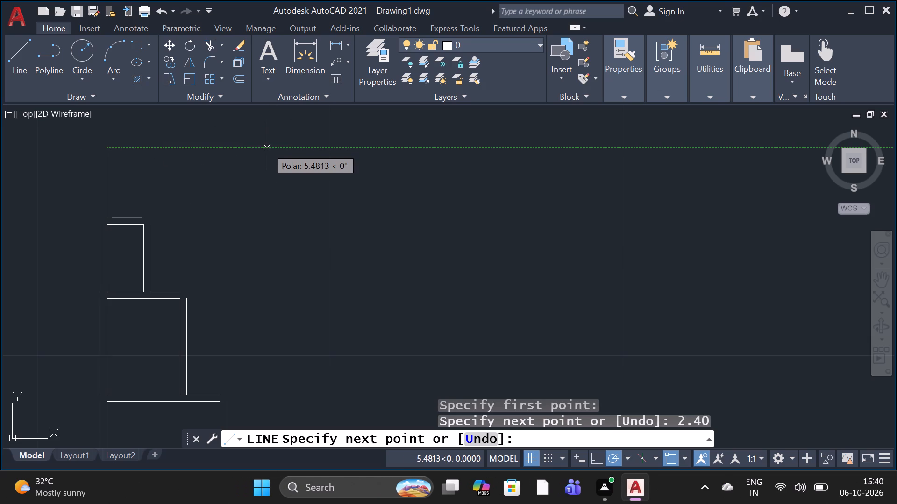
{"action": "key", "text": "1"}
{"action": "type", "text": ".2"}
{"action": "key", "text": "6"}
{"action": "key", "text": "space"}
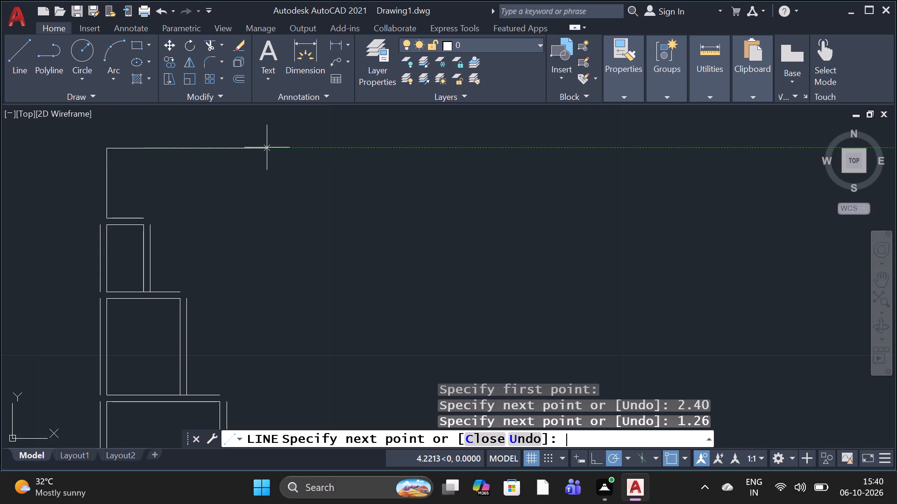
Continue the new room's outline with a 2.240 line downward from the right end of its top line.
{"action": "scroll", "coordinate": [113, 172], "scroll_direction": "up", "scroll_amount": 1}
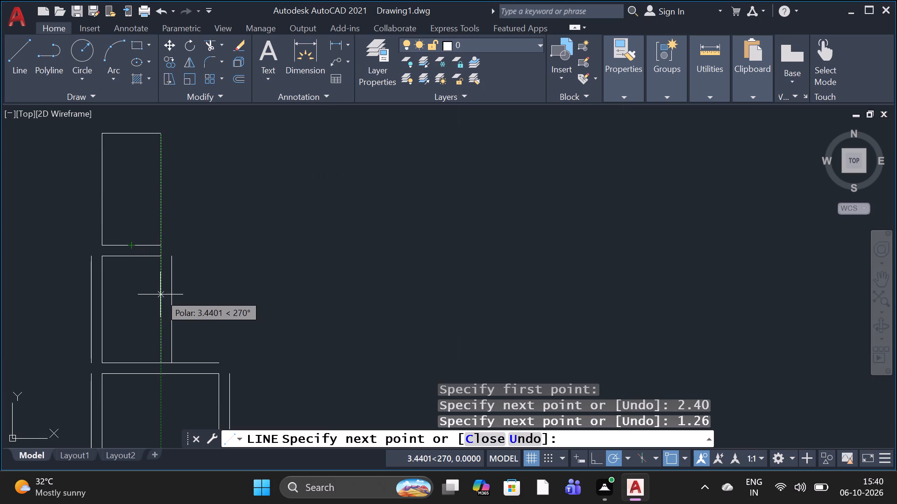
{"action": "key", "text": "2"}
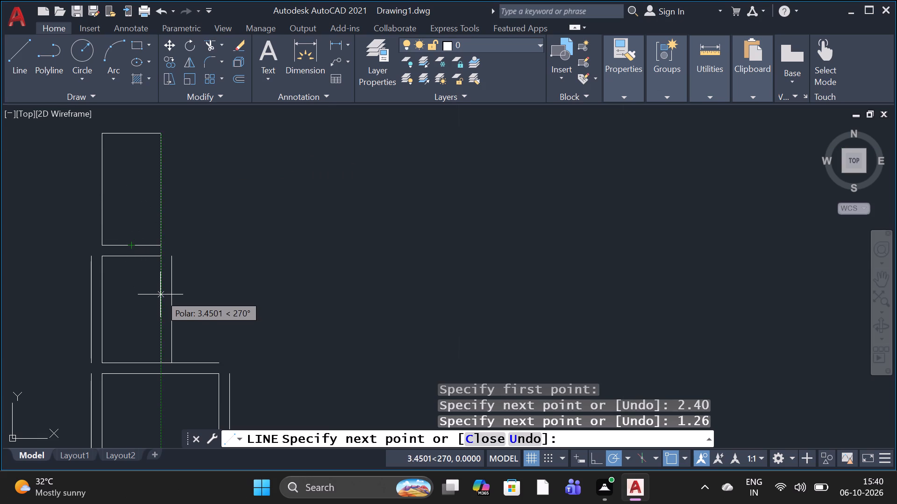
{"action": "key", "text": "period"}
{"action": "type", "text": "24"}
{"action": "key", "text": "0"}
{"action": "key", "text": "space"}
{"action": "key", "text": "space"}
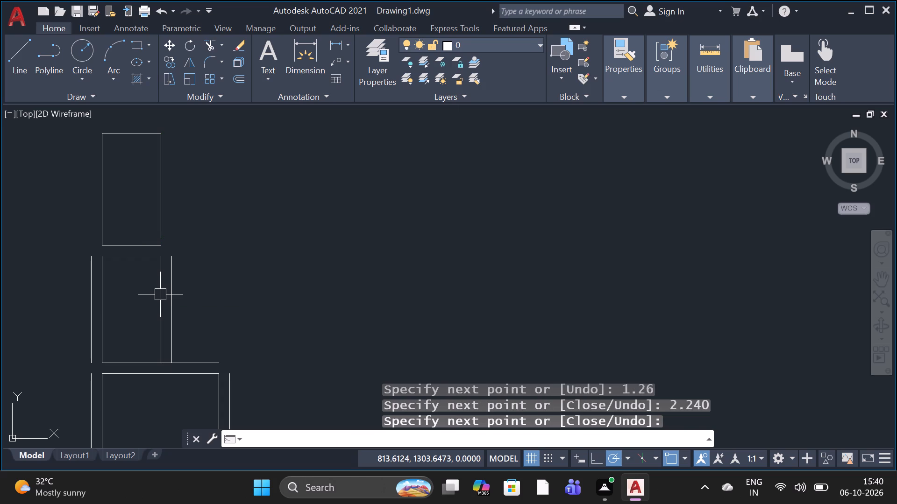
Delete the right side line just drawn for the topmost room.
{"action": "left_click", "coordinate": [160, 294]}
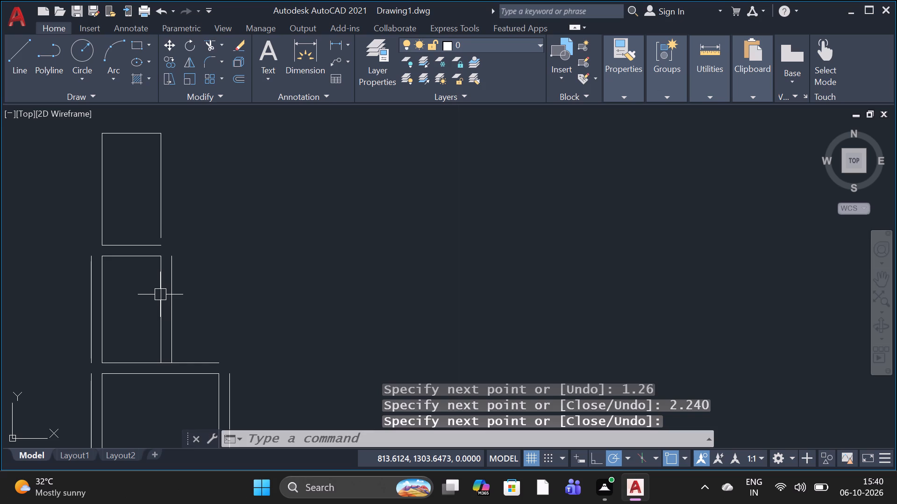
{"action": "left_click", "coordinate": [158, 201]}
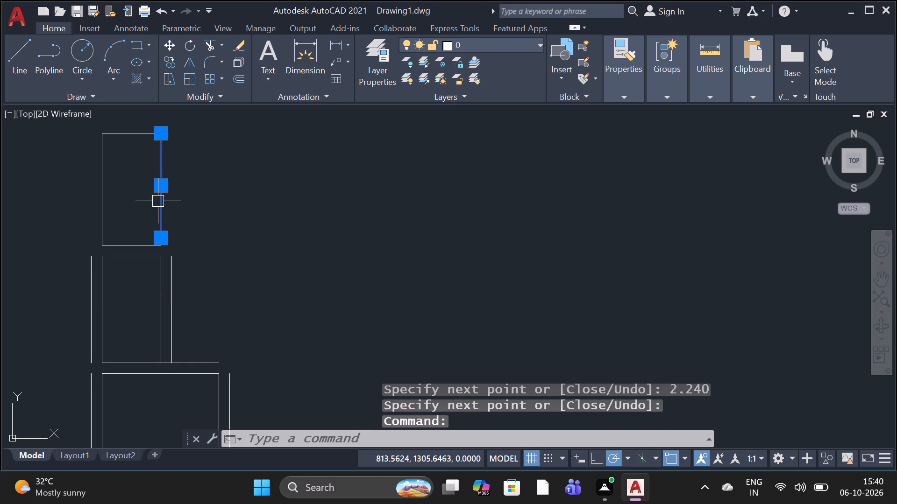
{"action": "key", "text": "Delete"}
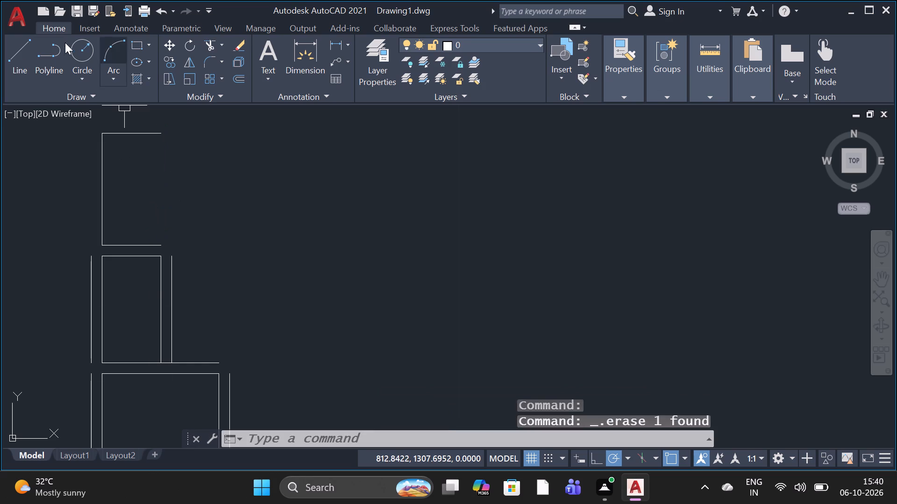
Draw a 2.40 line downward from the right end of the topmost room's top line to close its outline.
{"action": "left_click", "coordinate": [17, 45]}
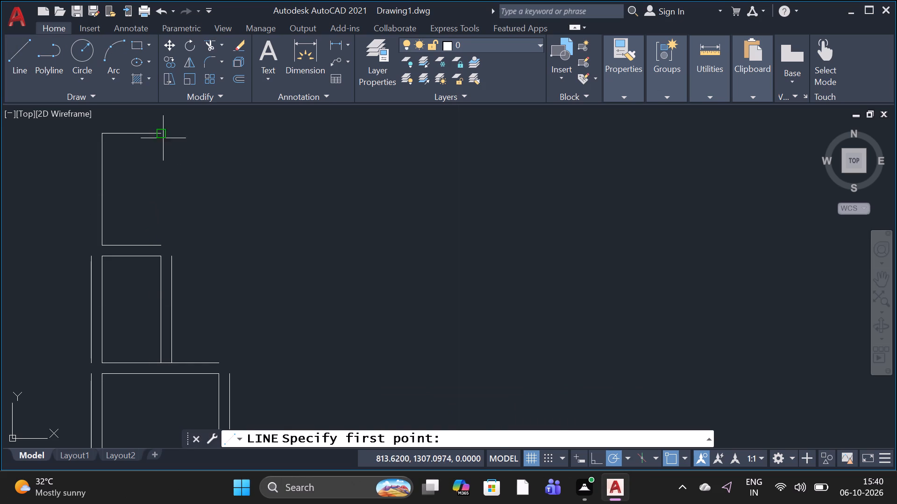
{"action": "left_click", "coordinate": [162, 137]}
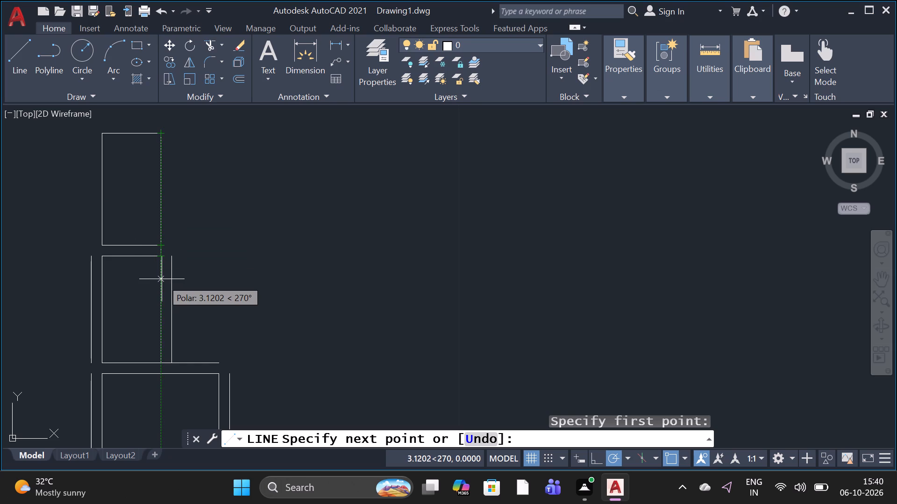
{"action": "key", "text": "2"}
{"action": "key", "text": "period"}
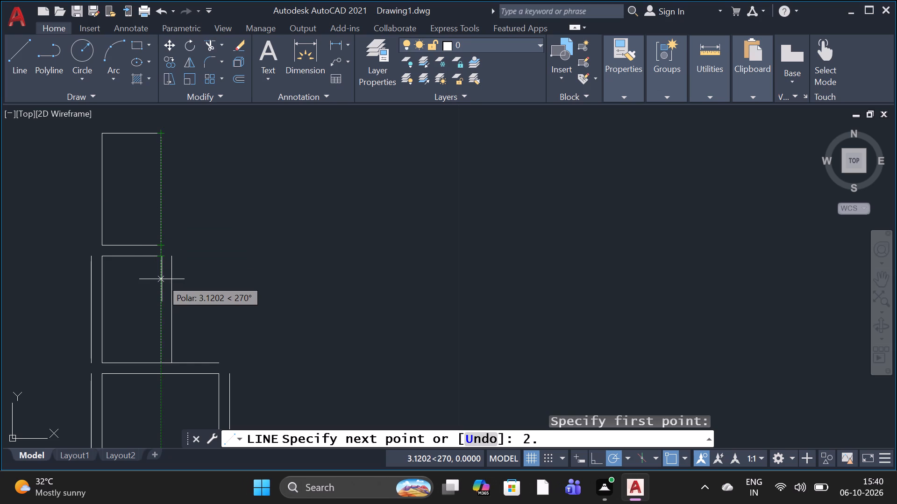
{"action": "key", "text": "4"}
{"action": "key", "text": "0"}
{"action": "key", "text": "space"}
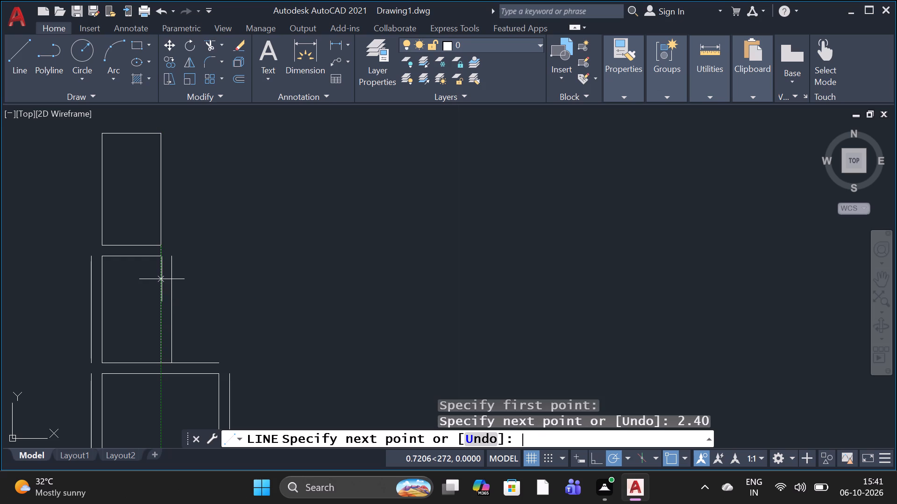
{"action": "key", "text": "space"}
Offset the topmost room's bottom, left, top and right lines outward by 0.23 to form its walls.
{"action": "type", "text": "O"}
{"action": "key", "text": "space"}
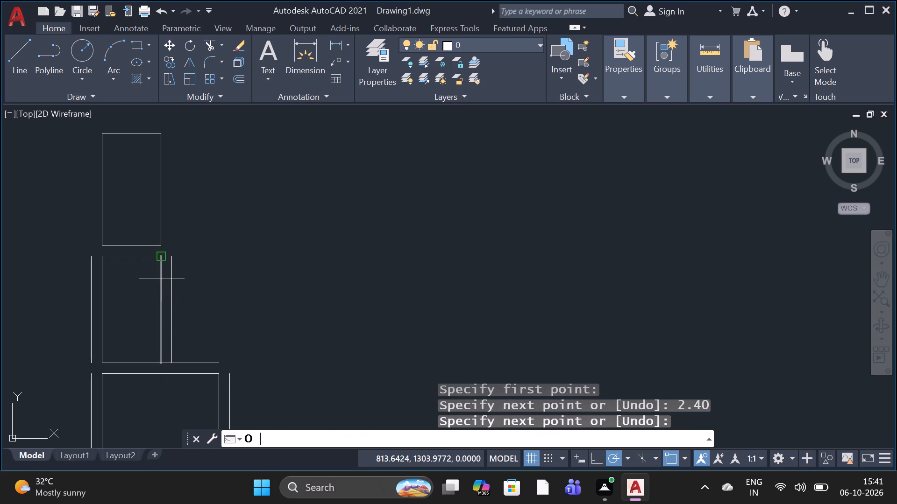
{"action": "key", "text": "space"}
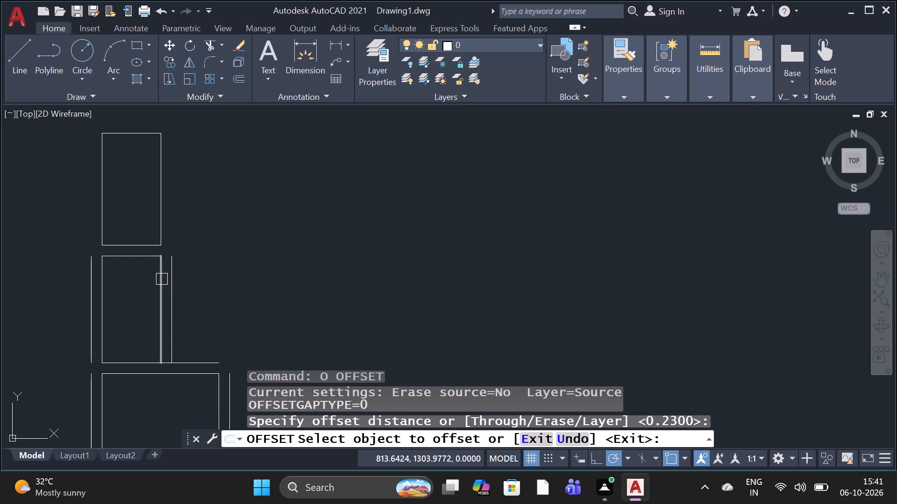
{"action": "left_click", "coordinate": [114, 249]}
{"action": "left_click", "coordinate": [114, 265]}
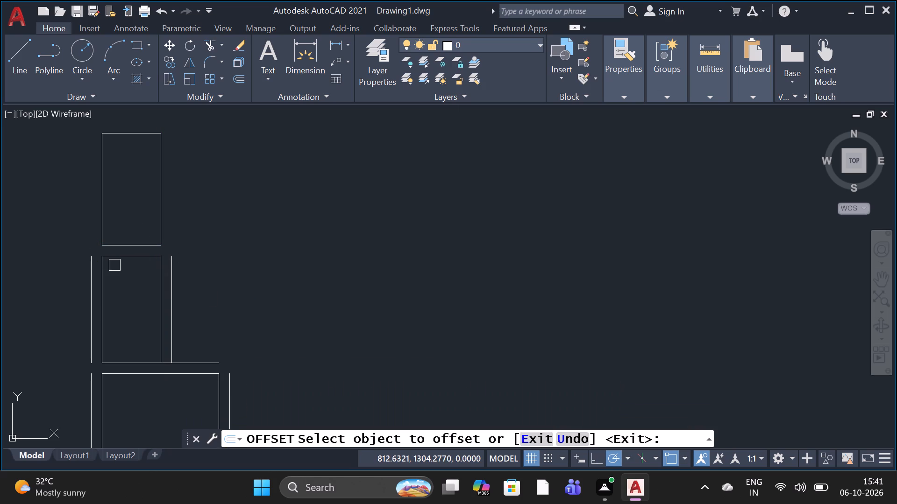
{"action": "left_click", "coordinate": [104, 219]}
{"action": "left_click", "coordinate": [37, 208]}
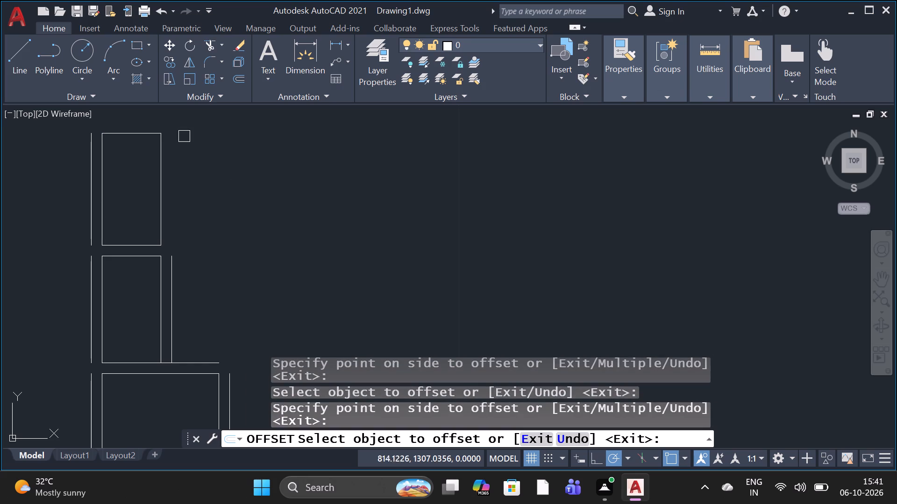
{"action": "left_click_drag", "start_coordinate": [139, 130], "coordinate": [135, 123]}
{"action": "left_click", "coordinate": [133, 105]}
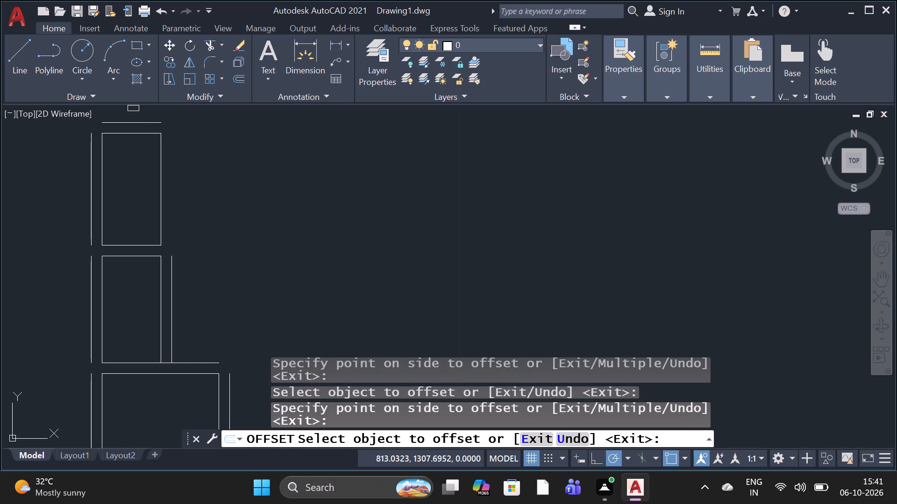
{"action": "left_click_drag", "start_coordinate": [167, 189], "coordinate": [226, 210]}
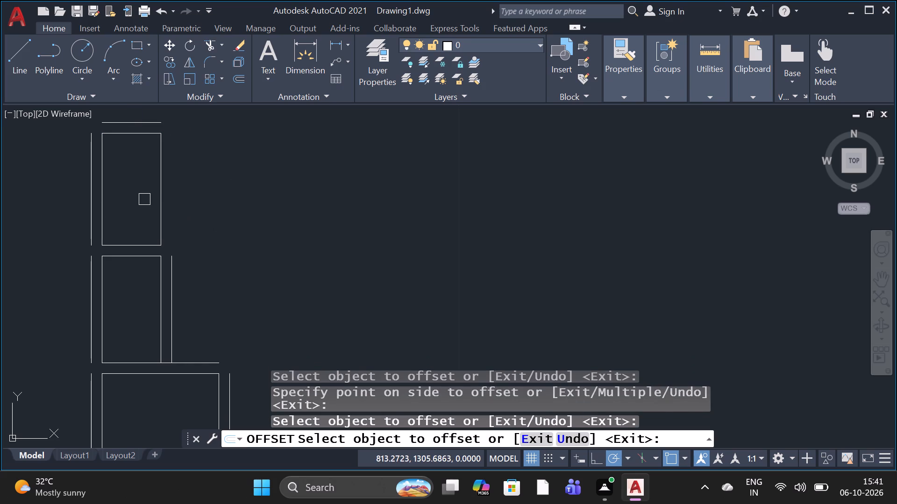
{"action": "left_click", "coordinate": [162, 187]}
{"action": "left_click", "coordinate": [217, 214]}
Draw a 2.50 line rightward from the top end of the topmost room's outer right wall line, continued by a 3.76 line downward.
{"action": "scroll", "coordinate": [190, 246], "scroll_direction": "down", "scroll_amount": 2}
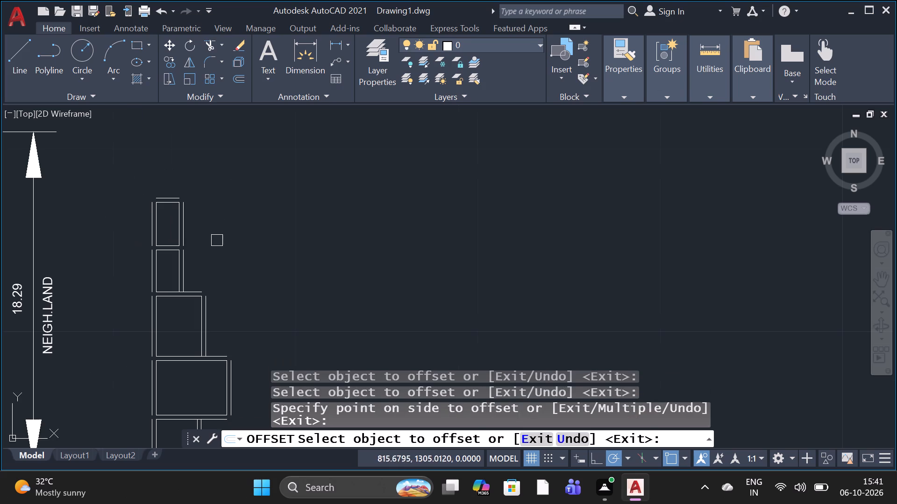
{"action": "left_click", "coordinate": [25, 61]}
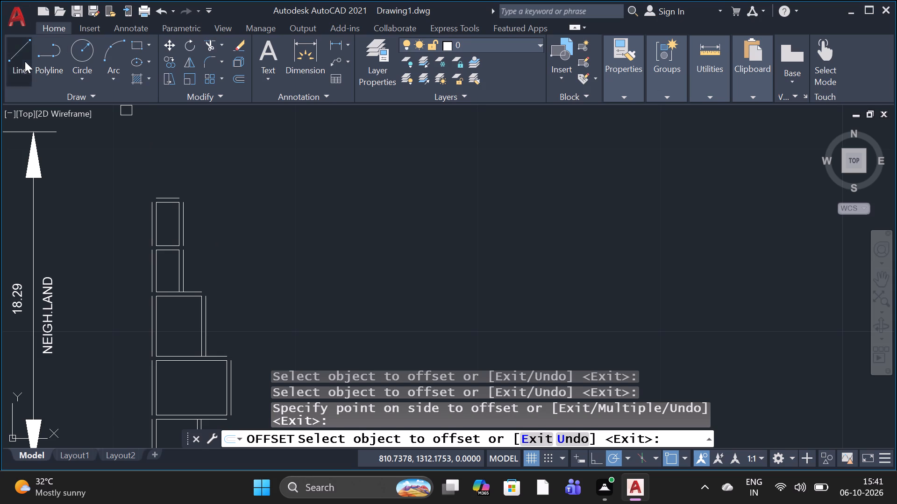
{"action": "scroll", "coordinate": [208, 201], "scroll_direction": "up", "scroll_amount": 2}
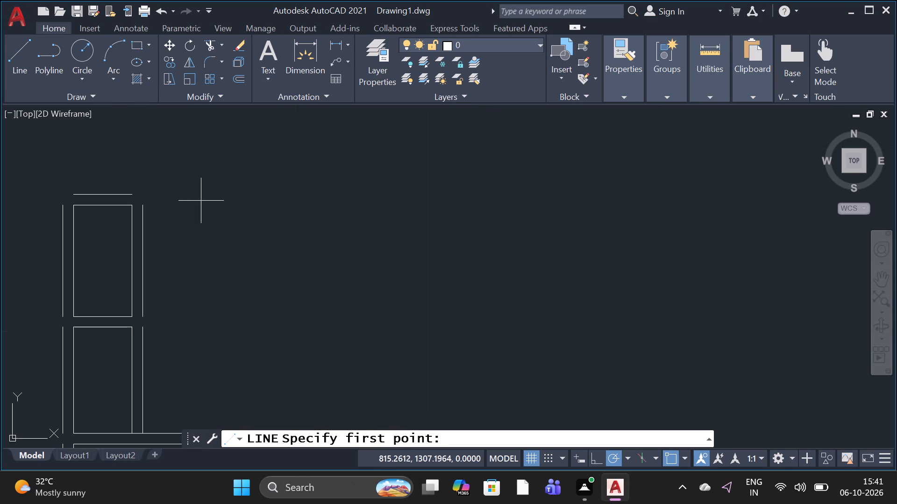
{"action": "left_click", "coordinate": [141, 204]}
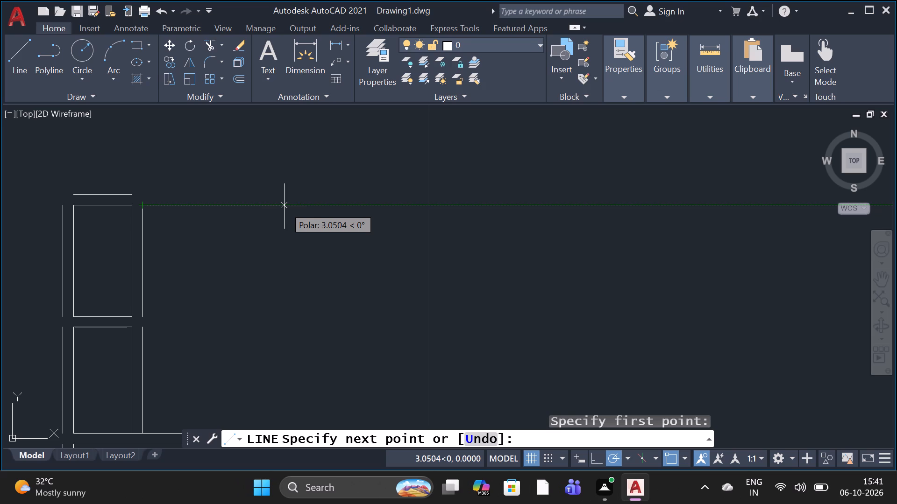
{"action": "key", "text": "2"}
{"action": "key", "text": "period"}
{"action": "key", "text": "5"}
{"action": "key", "text": "0"}
{"action": "key", "text": "space"}
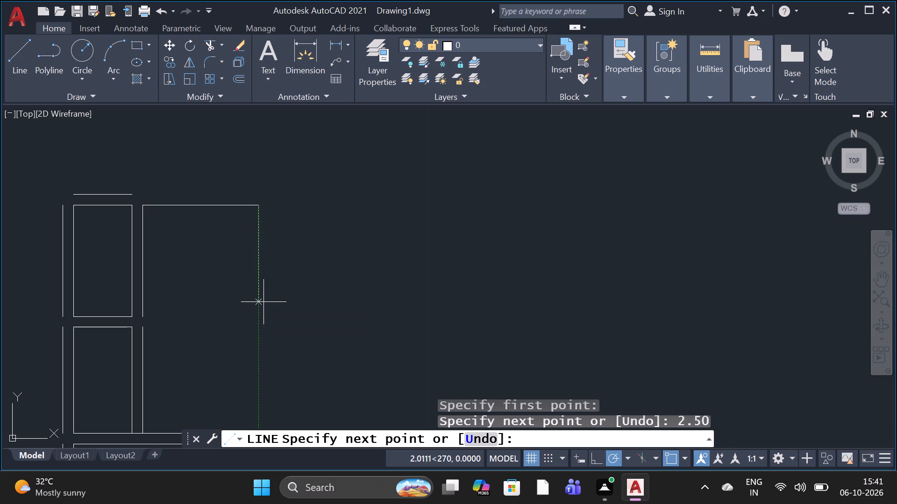
{"action": "key", "text": "3"}
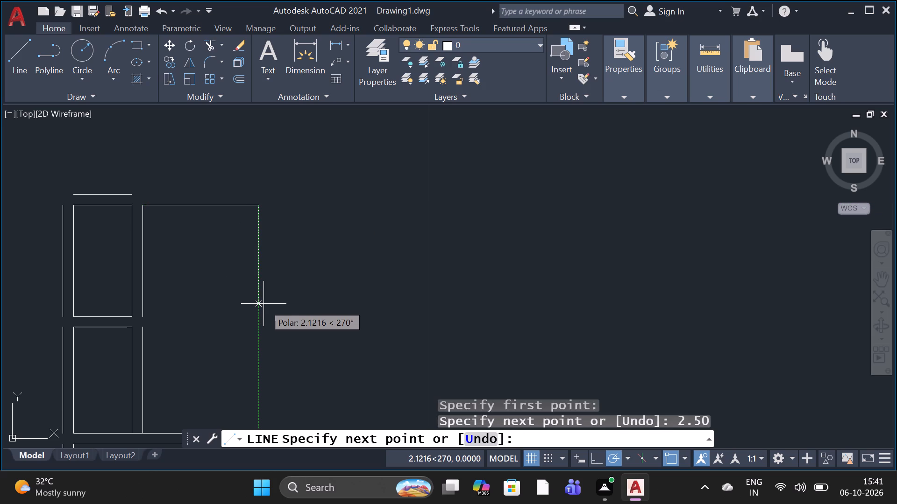
{"action": "key", "text": "period"}
{"action": "key", "text": "7"}
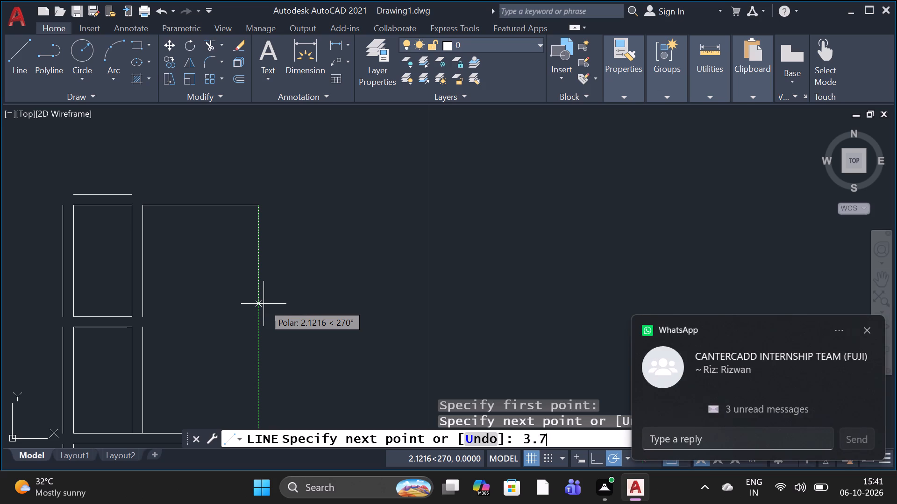
{"action": "key", "text": "6"}
{"action": "key", "text": "space"}
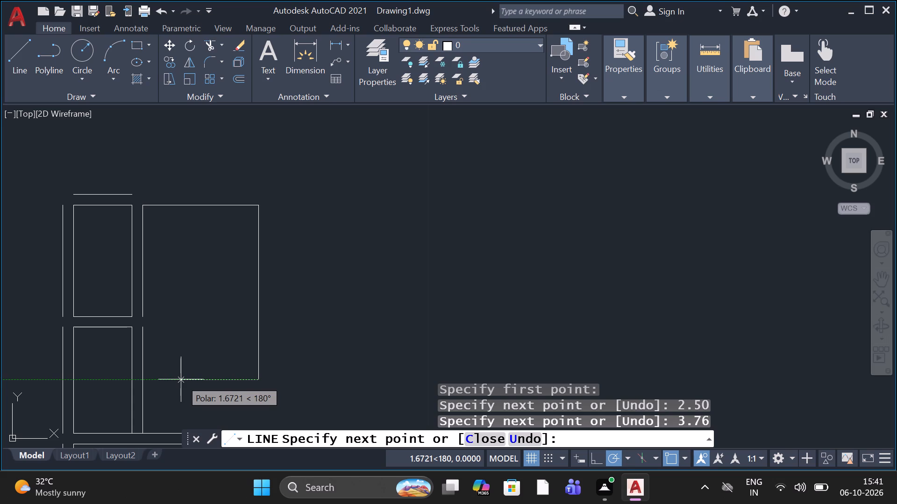
Close the adjoining room's outline with a 2.50 line leftward and a 3.76 line upward to its starting point.
{"action": "key", "text": "2"}
{"action": "key", "text": "period"}
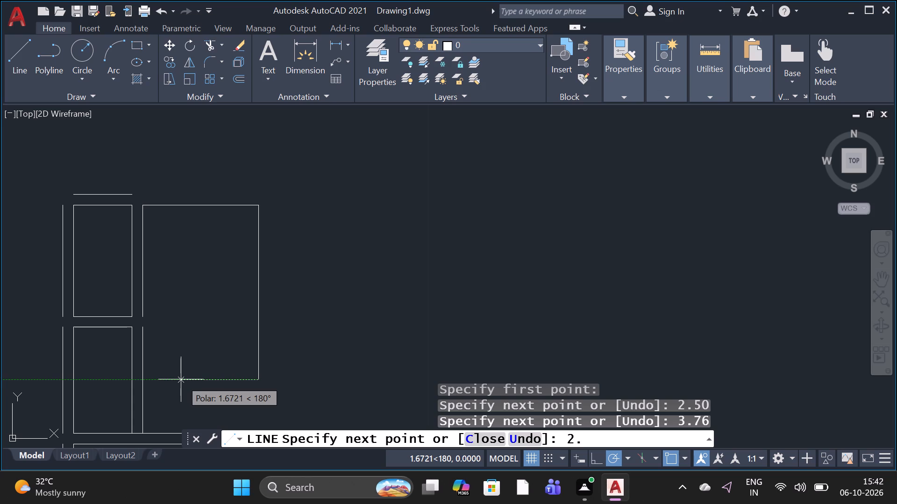
{"action": "key", "text": "5"}
{"action": "key", "text": "0"}
{"action": "key", "text": "space"}
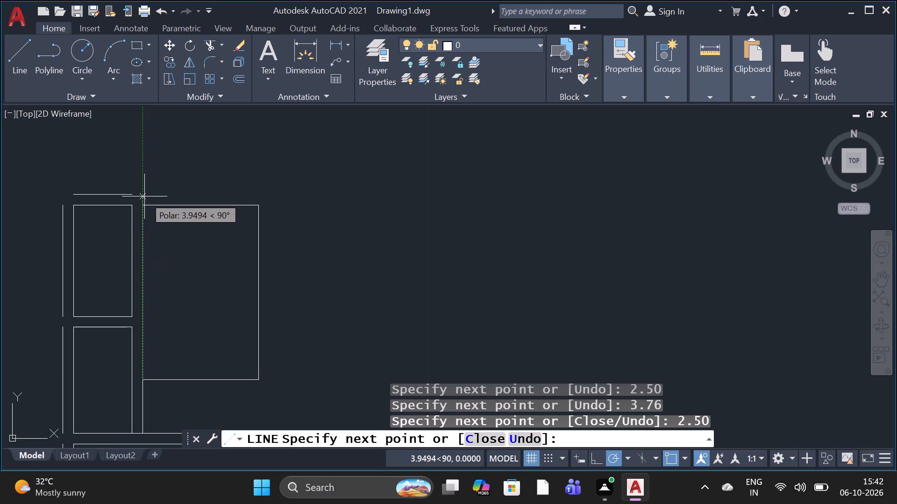
{"action": "key", "text": "3"}
{"action": "key", "text": "period"}
{"action": "key", "text": "7"}
{"action": "key", "text": "6"}
{"action": "key", "text": "space"}
{"action": "key", "text": "space"}
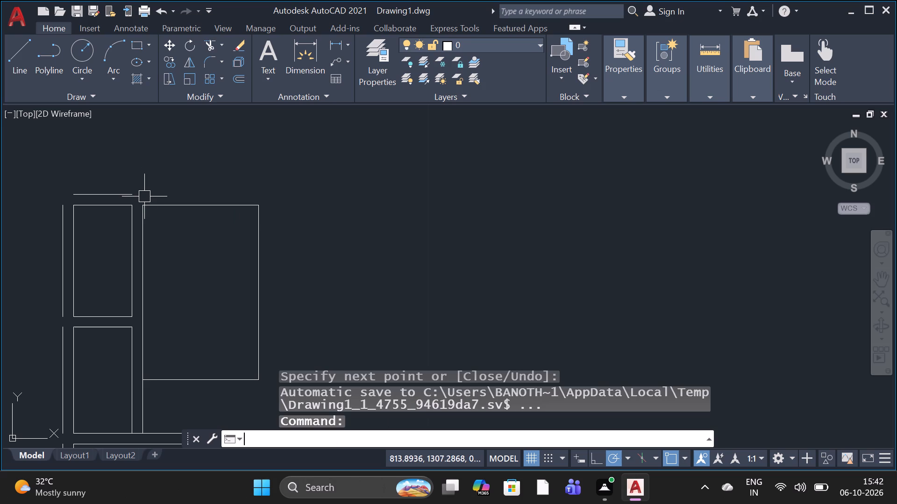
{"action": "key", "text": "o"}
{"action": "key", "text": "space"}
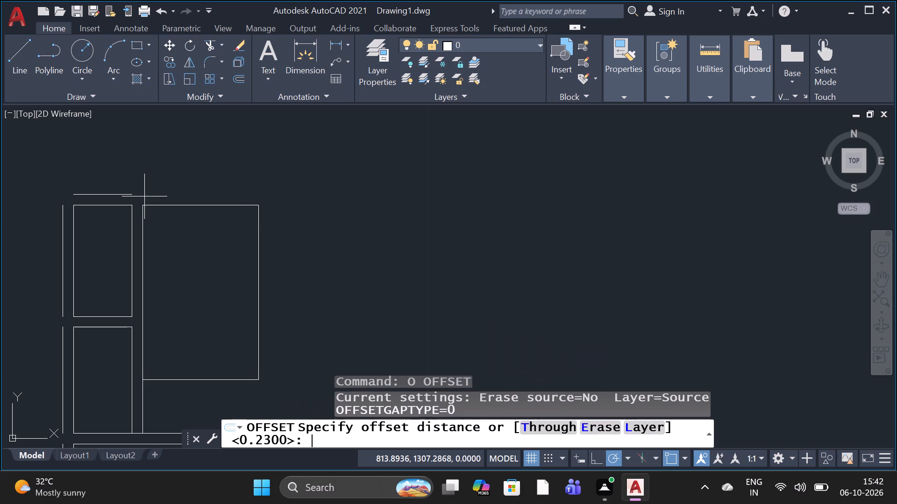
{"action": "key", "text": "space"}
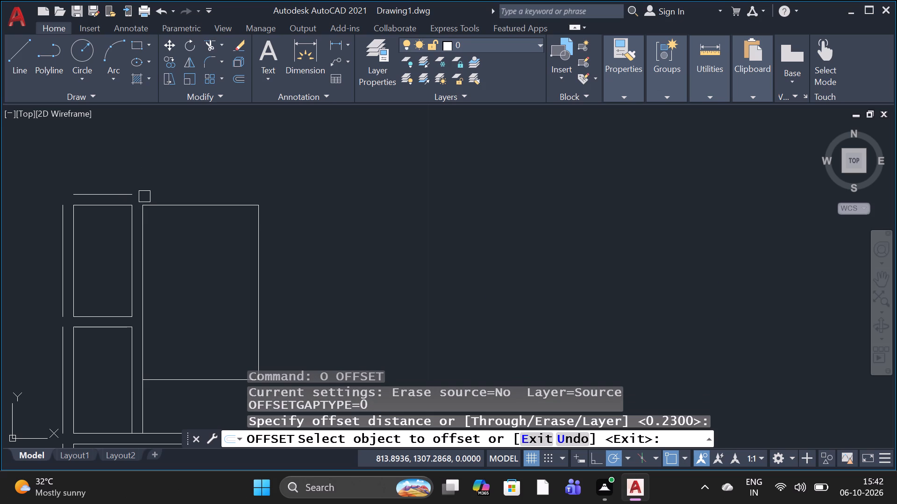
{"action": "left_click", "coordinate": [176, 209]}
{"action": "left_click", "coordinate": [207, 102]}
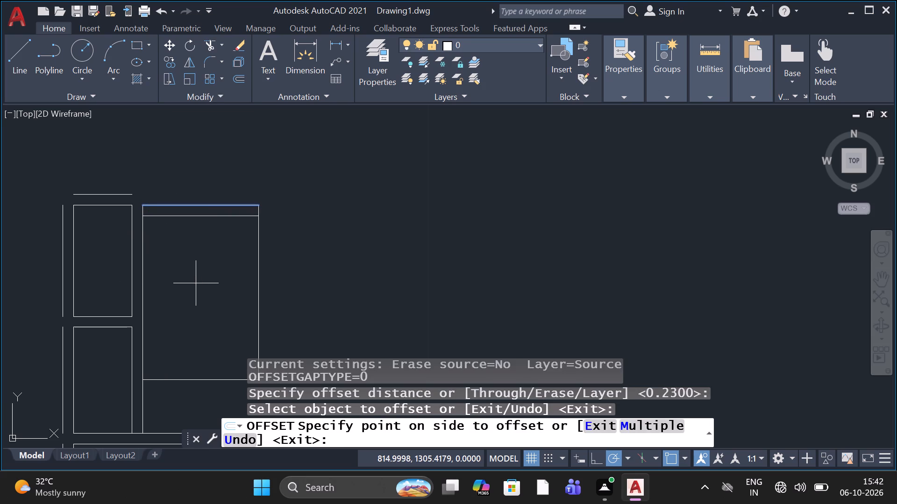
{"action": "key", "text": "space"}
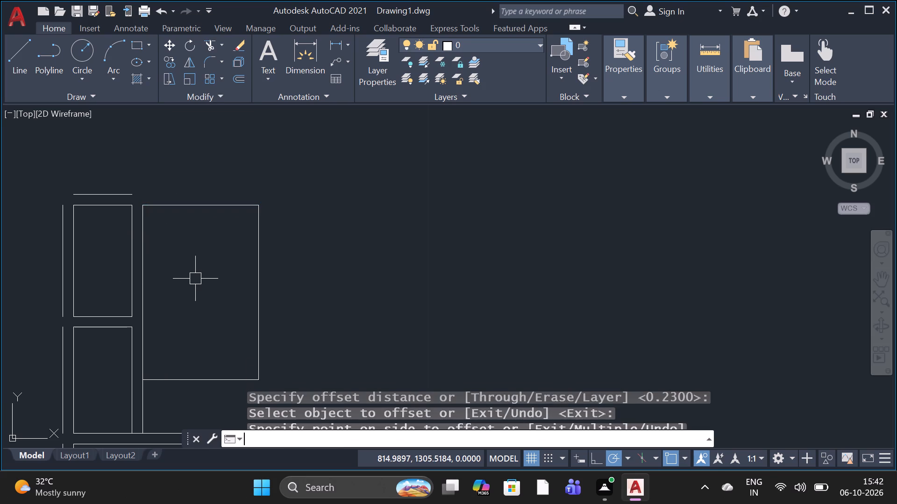
Offset the new adjoining room's top line upward and its left line to the left by 0.23.
{"action": "key", "text": "space"}
{"action": "key", "text": "space"}
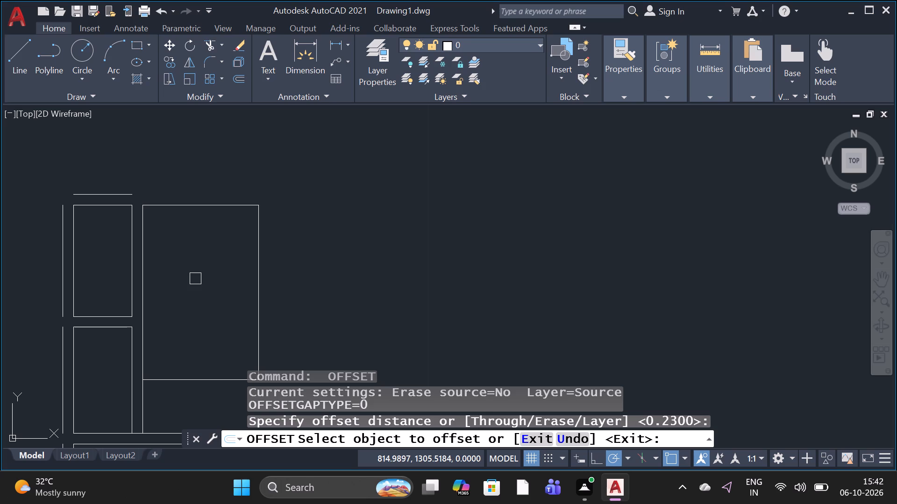
{"action": "left_click", "coordinate": [209, 203]}
{"action": "left_click", "coordinate": [214, 184]}
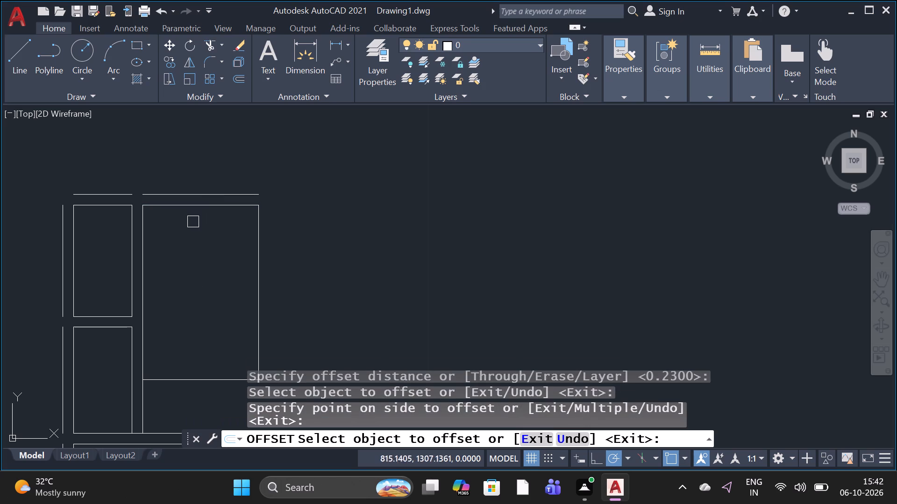
{"action": "left_click", "coordinate": [144, 254]}
{"action": "left_click", "coordinate": [131, 257]}
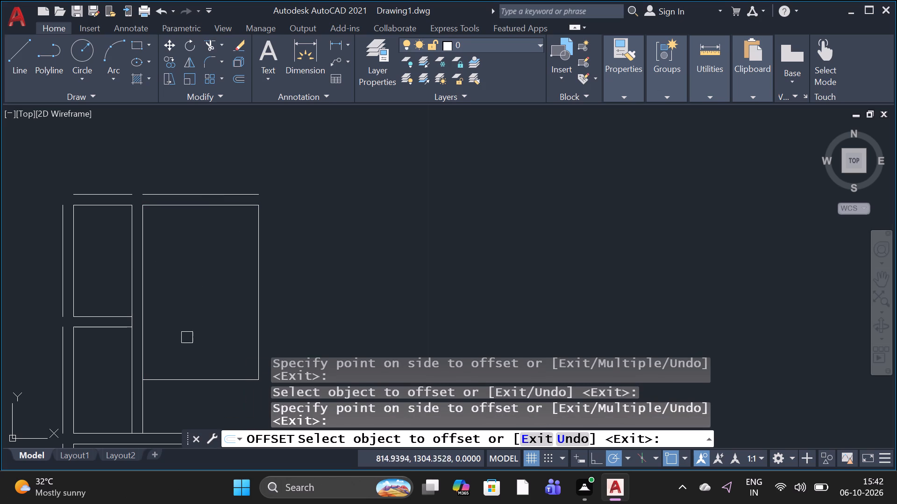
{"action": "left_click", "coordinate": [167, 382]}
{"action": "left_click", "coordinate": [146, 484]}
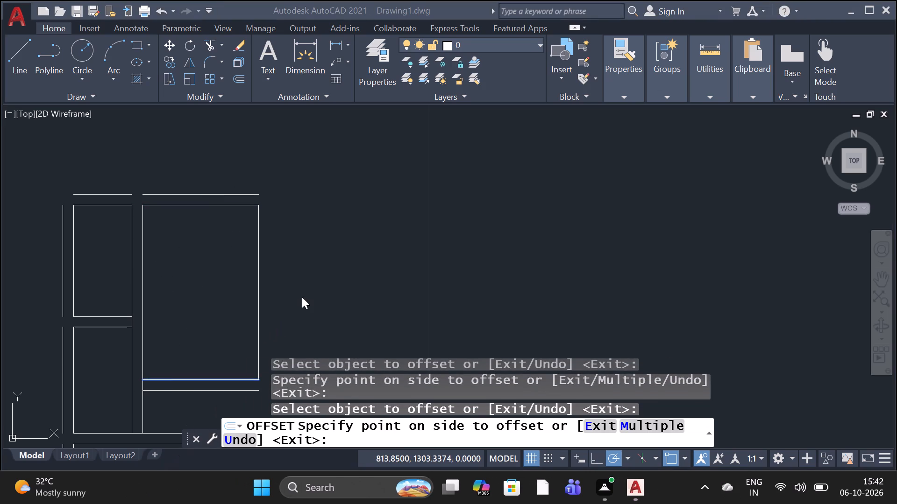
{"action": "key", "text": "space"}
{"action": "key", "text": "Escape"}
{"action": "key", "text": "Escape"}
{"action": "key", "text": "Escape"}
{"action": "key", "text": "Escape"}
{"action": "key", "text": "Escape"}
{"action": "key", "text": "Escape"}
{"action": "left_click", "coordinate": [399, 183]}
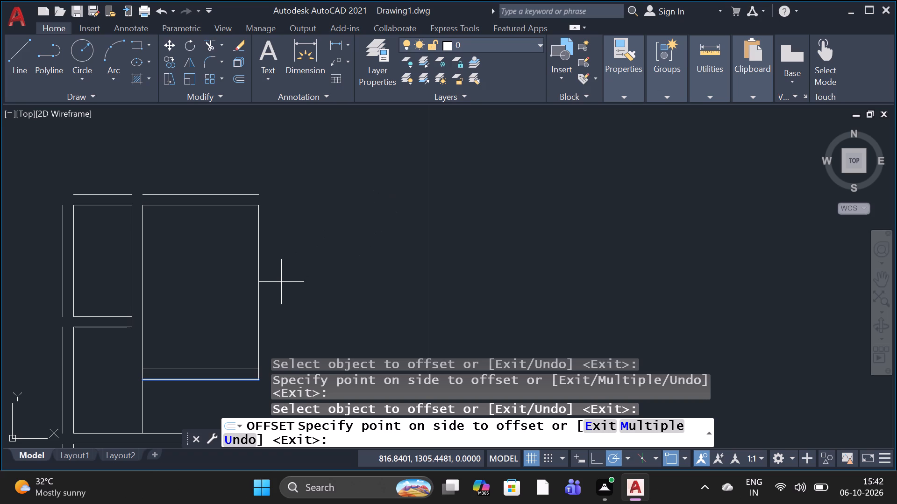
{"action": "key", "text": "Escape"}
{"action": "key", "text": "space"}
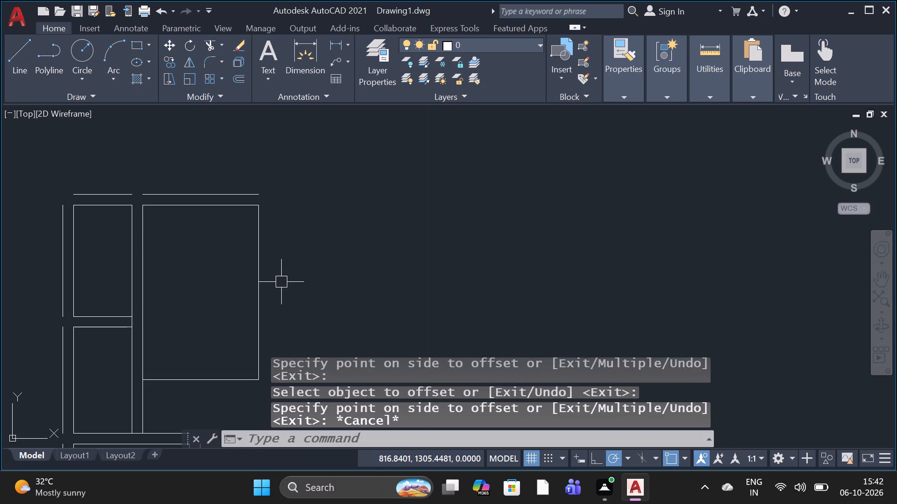
Offset the upper adjoining room's bottom line downward and its right line to the right by 0.23.
{"action": "key", "text": "space"}
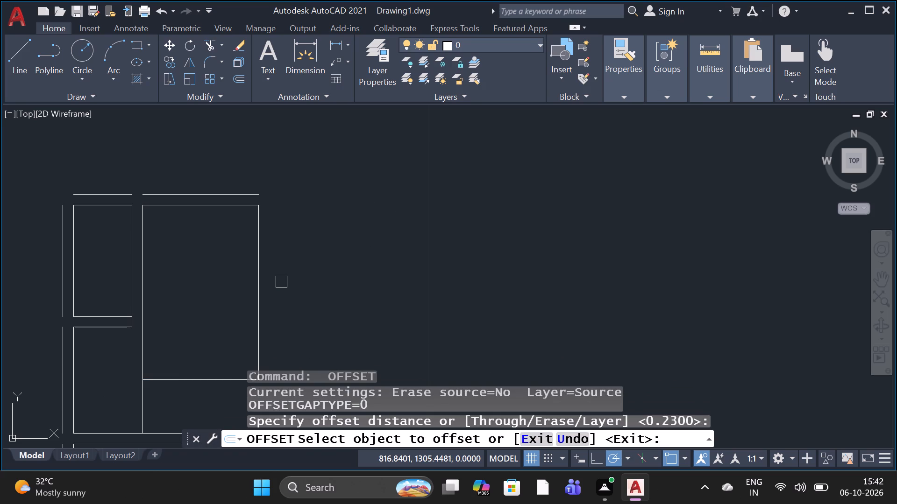
{"action": "scroll", "coordinate": [221, 400], "scroll_direction": "up", "scroll_amount": 2}
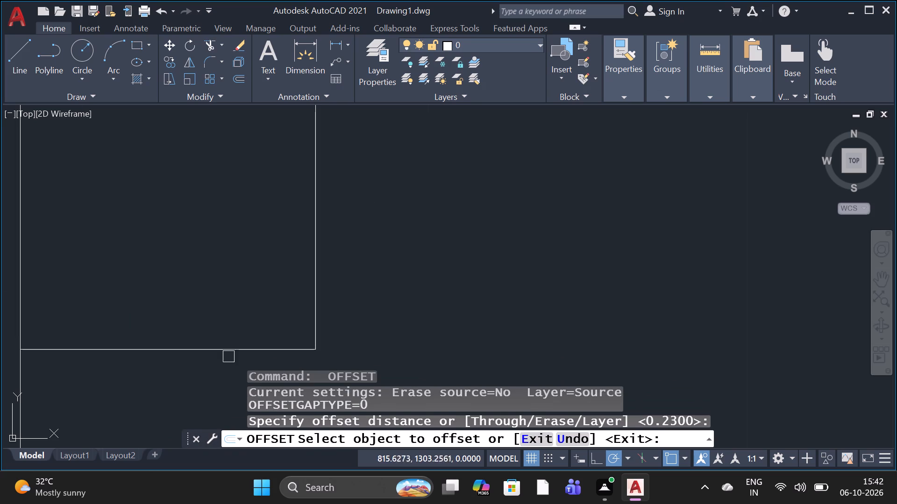
{"action": "left_click_drag", "start_coordinate": [221, 348], "coordinate": [213, 359]}
{"action": "left_click", "coordinate": [162, 437]}
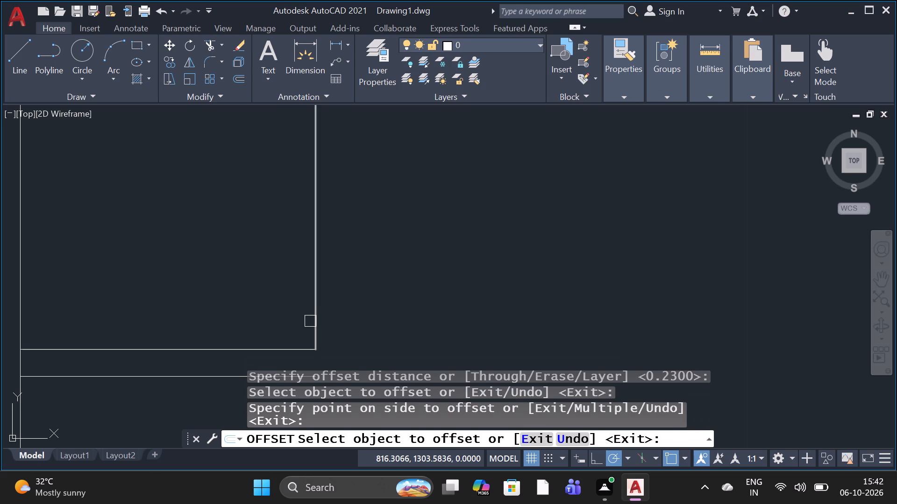
{"action": "left_click", "coordinate": [310, 321]}
{"action": "left_click", "coordinate": [422, 357]}
Draw a 1.39 line rightward from the bottom end of the bottommost room's outer right wall line, continued 1.87 upward to the wall line above.
{"action": "scroll", "coordinate": [405, 296], "scroll_direction": "down", "scroll_amount": 3}
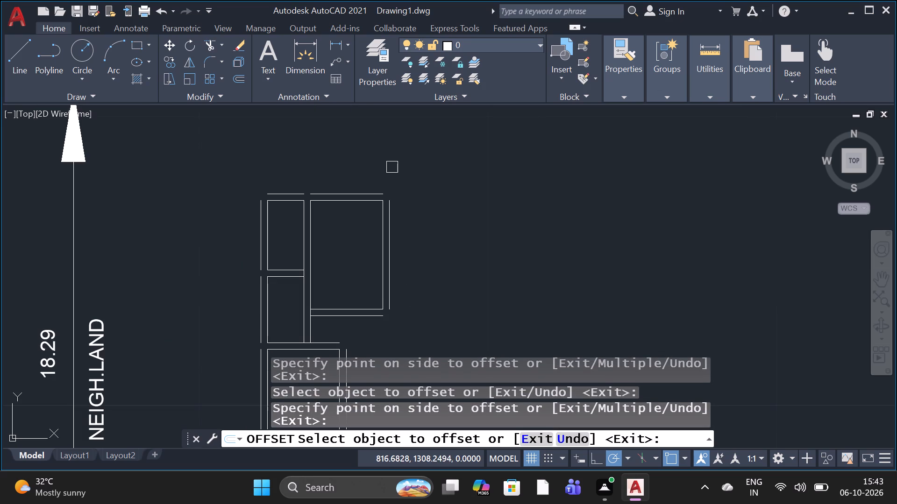
{"action": "scroll", "coordinate": [373, 184], "scroll_direction": "down", "scroll_amount": 2}
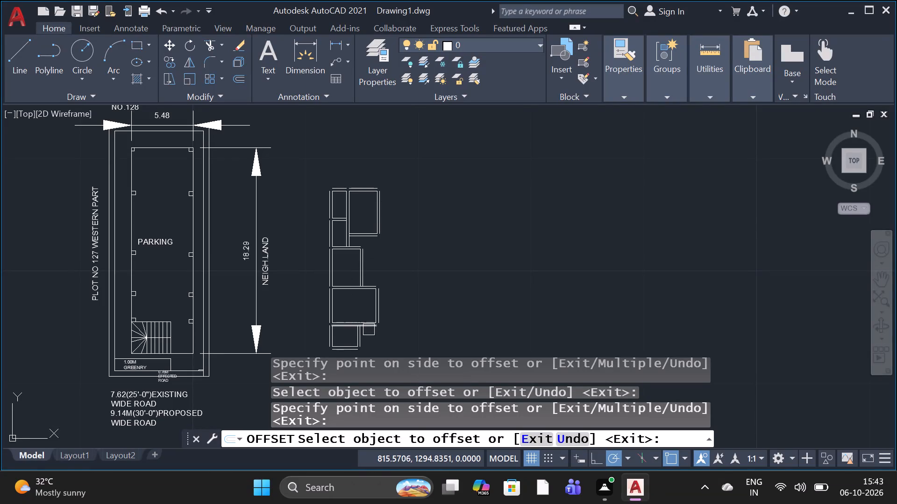
{"action": "scroll", "coordinate": [369, 329], "scroll_direction": "up", "scroll_amount": 3}
{"action": "scroll", "coordinate": [385, 311], "scroll_direction": "down", "scroll_amount": 2}
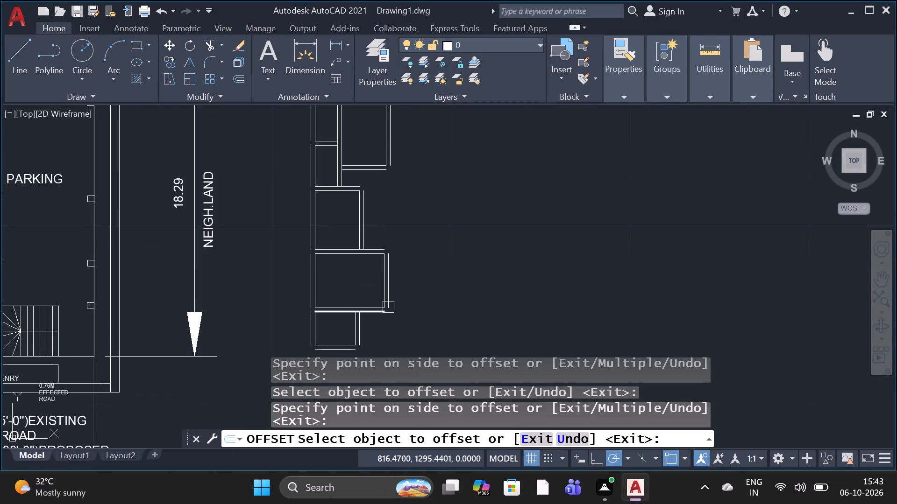
{"action": "scroll", "coordinate": [379, 336], "scroll_direction": "up", "scroll_amount": 2}
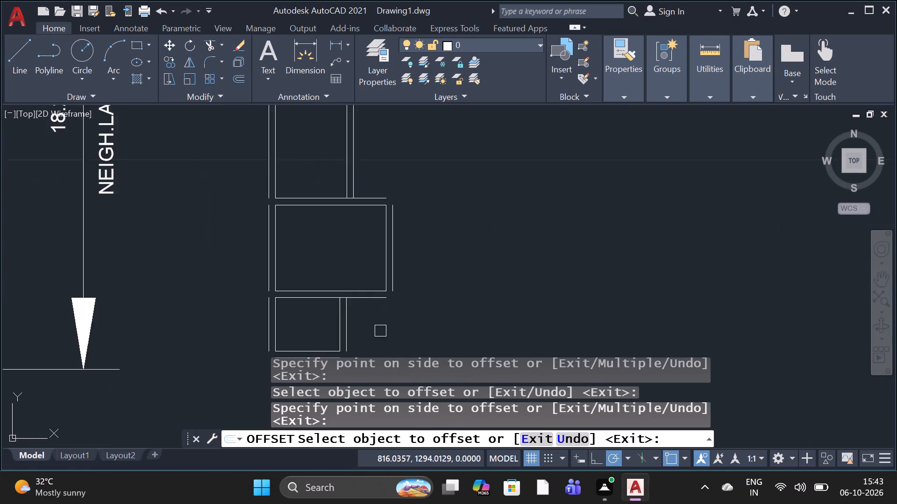
{"action": "scroll", "coordinate": [385, 293], "scroll_direction": "down", "scroll_amount": 3}
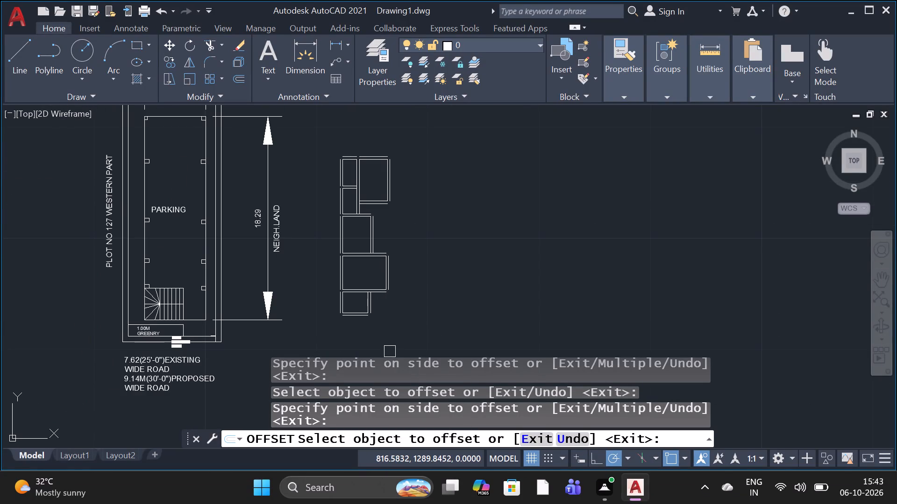
{"action": "scroll", "coordinate": [403, 348], "scroll_direction": "up", "scroll_amount": 1}
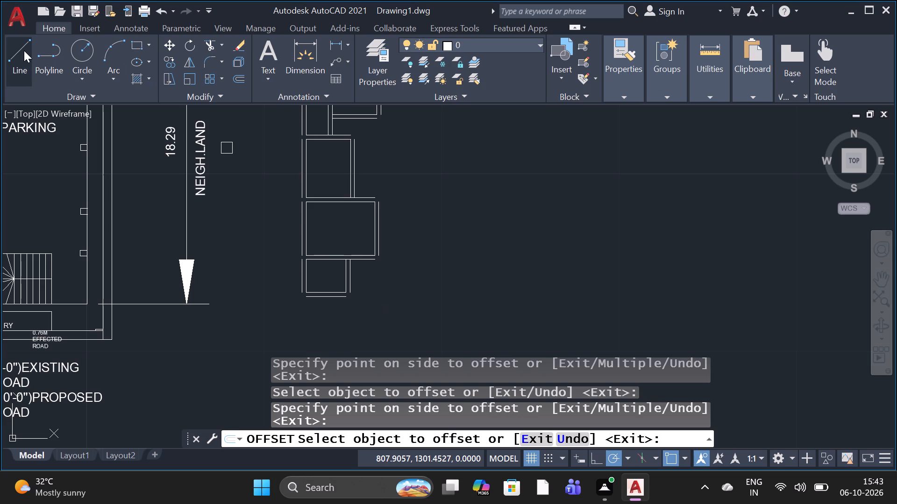
{"action": "left_click", "coordinate": [24, 50]}
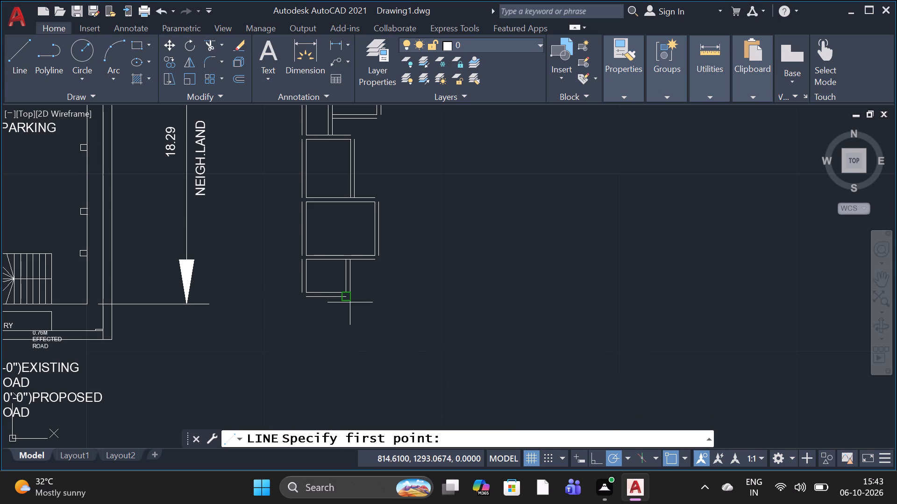
{"action": "scroll", "coordinate": [347, 299], "scroll_direction": "up", "scroll_amount": 3}
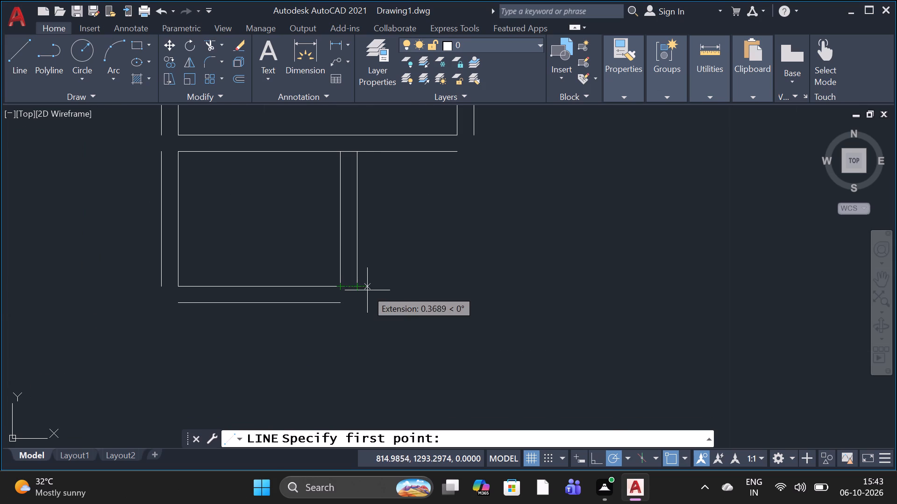
{"action": "scroll", "coordinate": [362, 289], "scroll_direction": "up", "scroll_amount": 3}
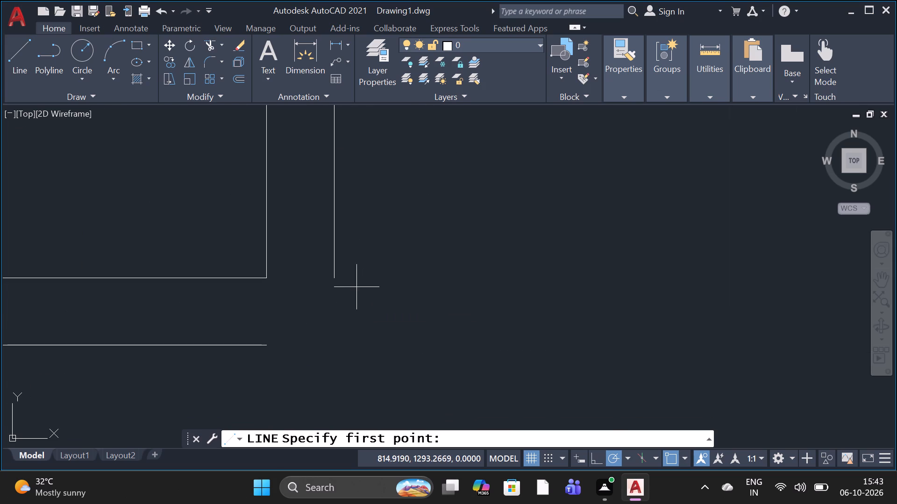
{"action": "left_click", "coordinate": [329, 265]}
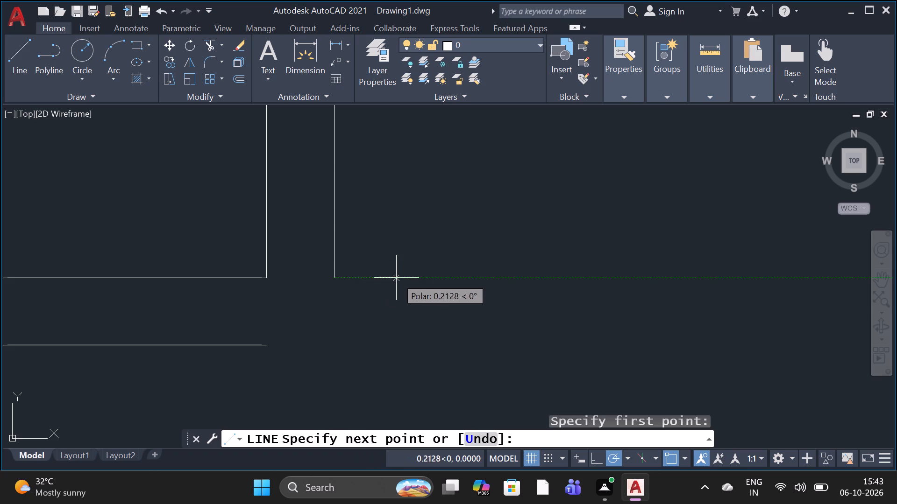
{"action": "scroll", "coordinate": [396, 278], "scroll_direction": "down", "scroll_amount": 3}
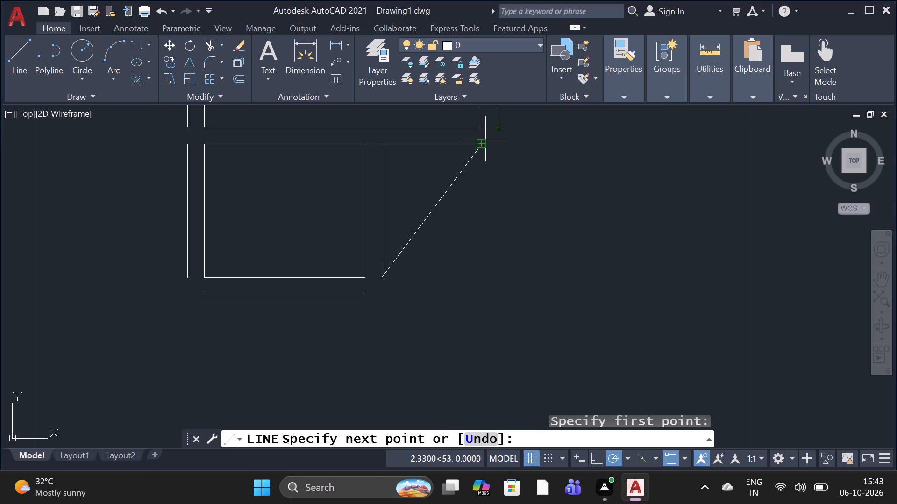
{"action": "left_click", "coordinate": [485, 280]}
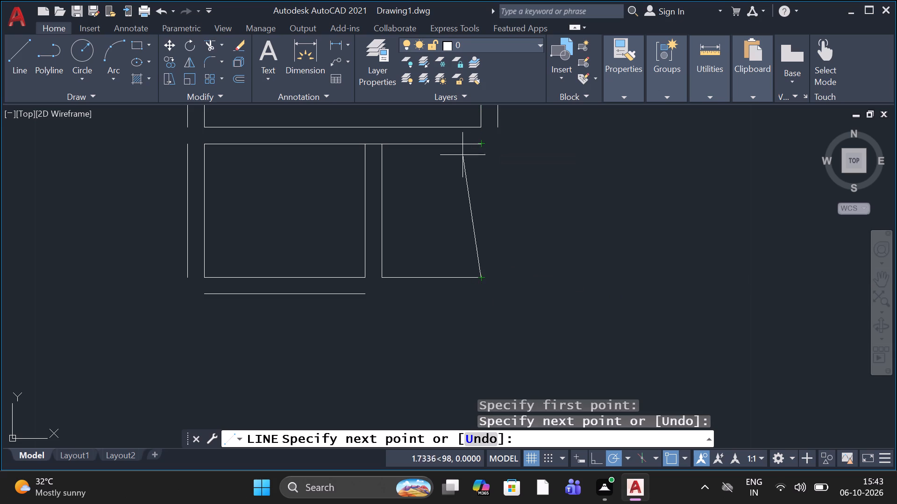
{"action": "scroll", "coordinate": [466, 147], "scroll_direction": "up", "scroll_amount": 3}
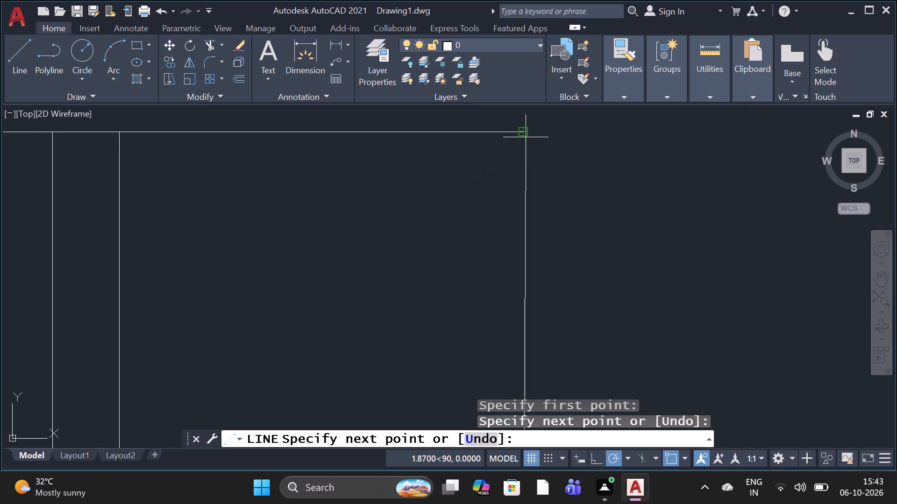
{"action": "scroll", "coordinate": [526, 137], "scroll_direction": "up", "scroll_amount": 2}
{"action": "left_click", "coordinate": [523, 127]}
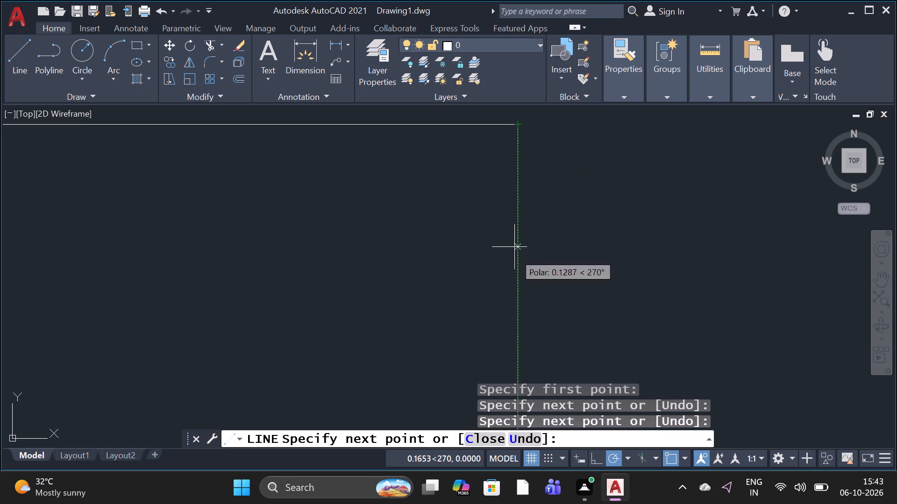
{"action": "scroll", "coordinate": [518, 313], "scroll_direction": "down", "scroll_amount": 3}
{"action": "key", "text": "space"}
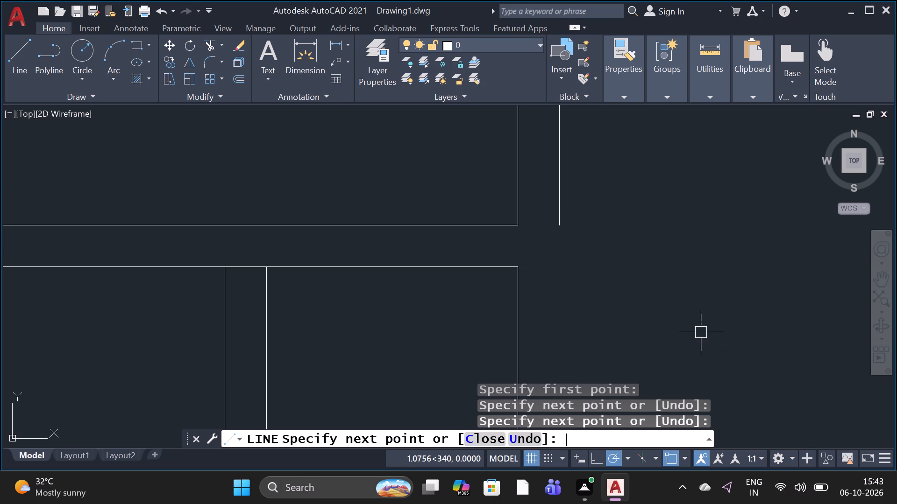
Offset the new small bottom room's bottom line downward and its right line to the right by 0.23.
{"action": "type", "text": "O"}
{"action": "key", "text": "space"}
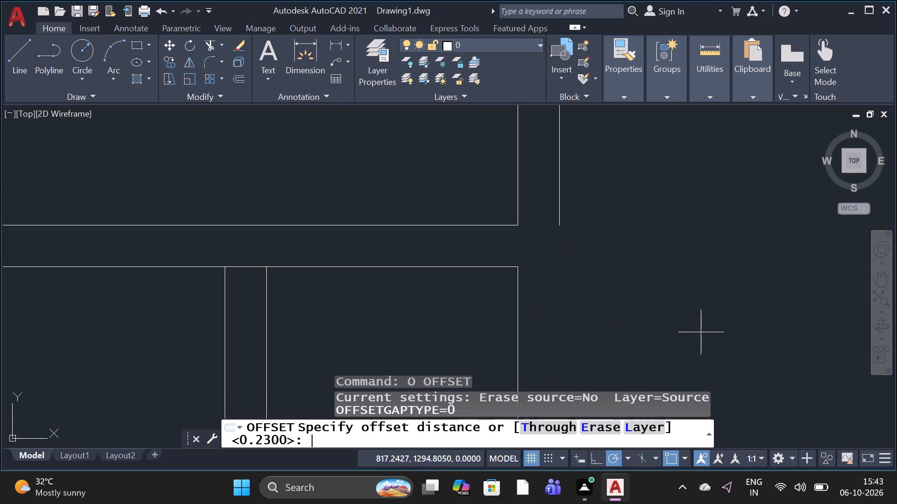
{"action": "key", "text": "space"}
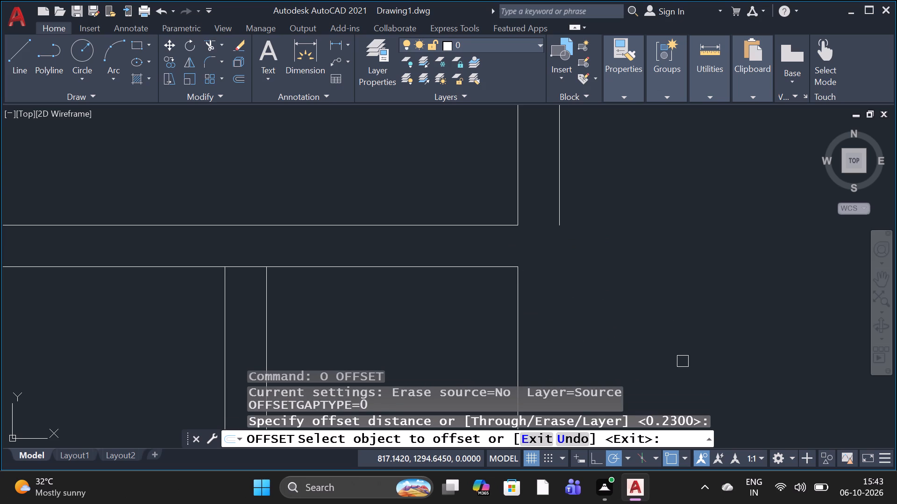
{"action": "scroll", "coordinate": [477, 308], "scroll_direction": "down", "scroll_amount": 4}
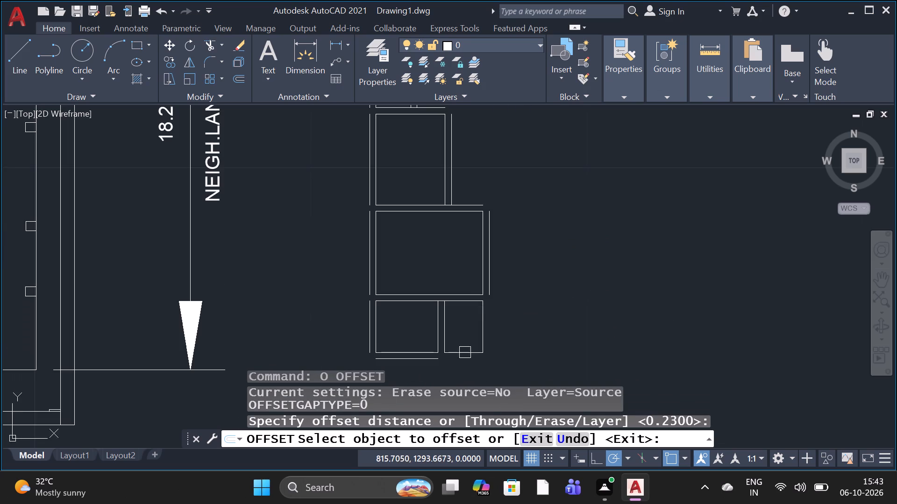
{"action": "scroll", "coordinate": [462, 361], "scroll_direction": "up", "scroll_amount": 3}
{"action": "left_click", "coordinate": [469, 331]}
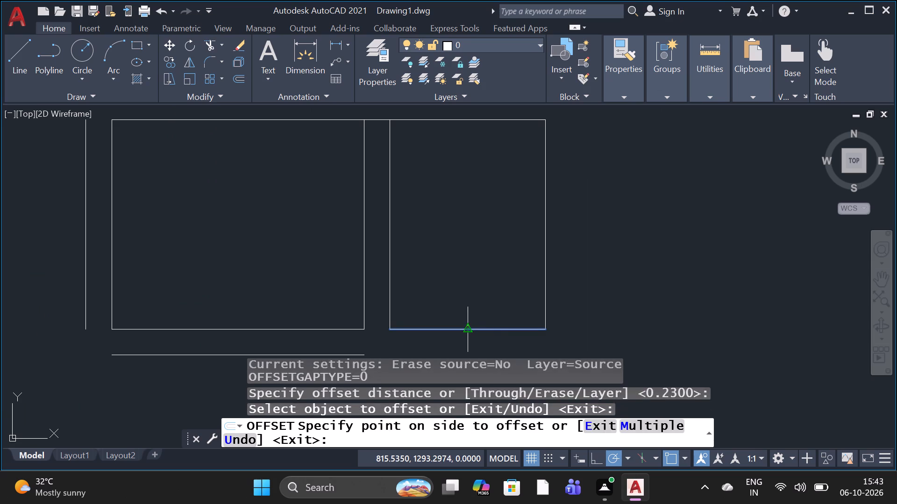
{"action": "left_click", "coordinate": [461, 351]}
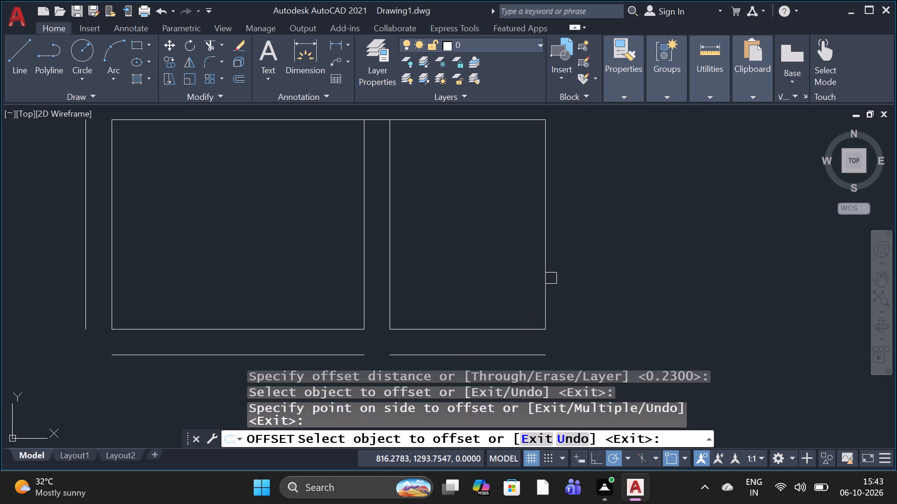
{"action": "left_click", "coordinate": [546, 283]}
{"action": "left_click", "coordinate": [627, 313]}
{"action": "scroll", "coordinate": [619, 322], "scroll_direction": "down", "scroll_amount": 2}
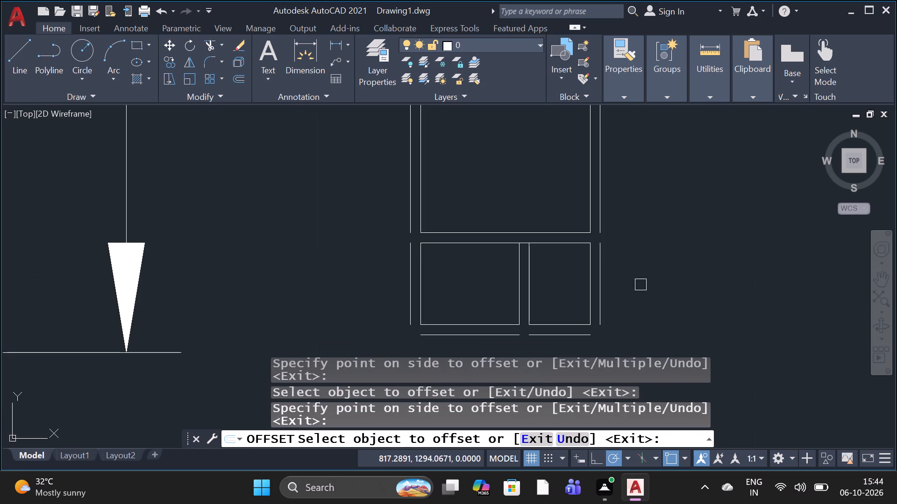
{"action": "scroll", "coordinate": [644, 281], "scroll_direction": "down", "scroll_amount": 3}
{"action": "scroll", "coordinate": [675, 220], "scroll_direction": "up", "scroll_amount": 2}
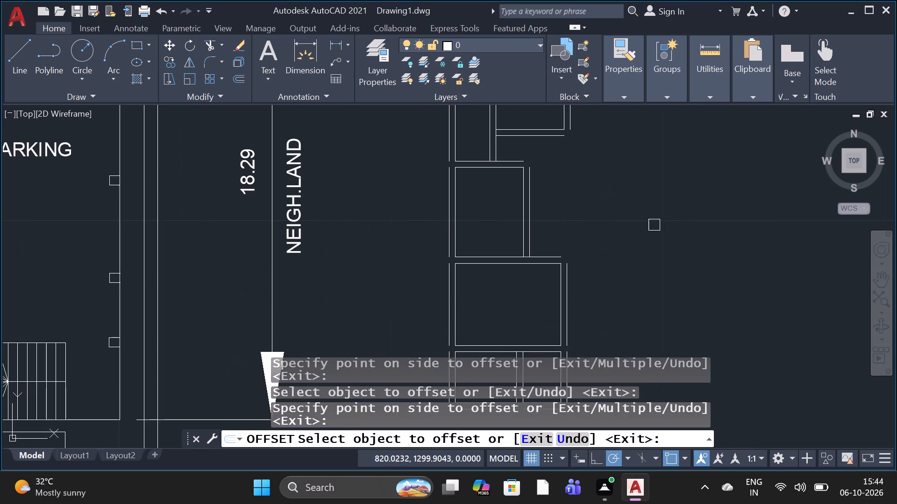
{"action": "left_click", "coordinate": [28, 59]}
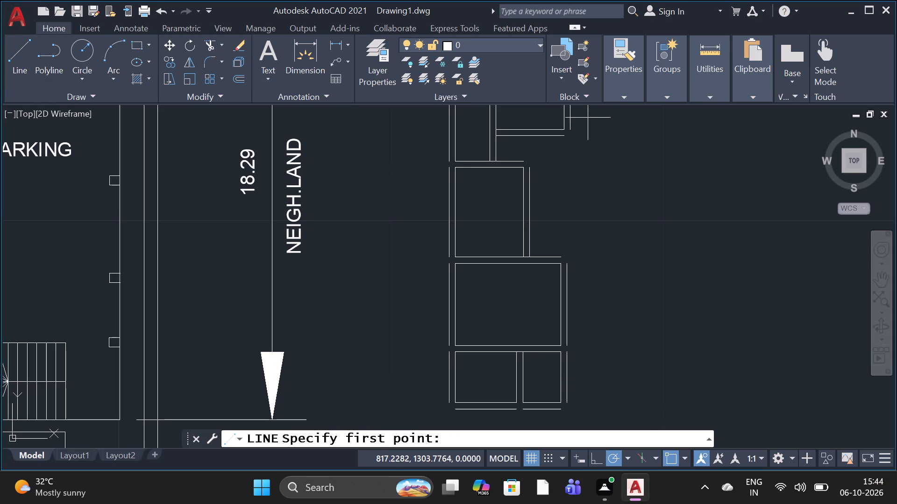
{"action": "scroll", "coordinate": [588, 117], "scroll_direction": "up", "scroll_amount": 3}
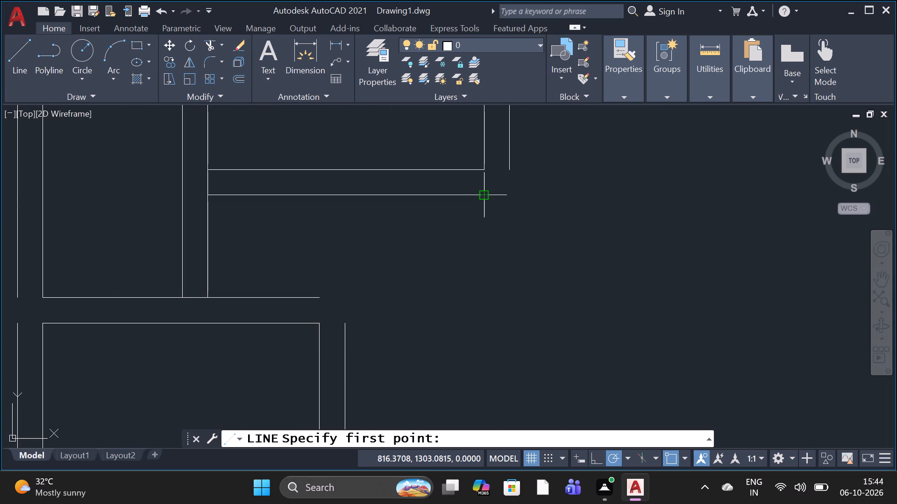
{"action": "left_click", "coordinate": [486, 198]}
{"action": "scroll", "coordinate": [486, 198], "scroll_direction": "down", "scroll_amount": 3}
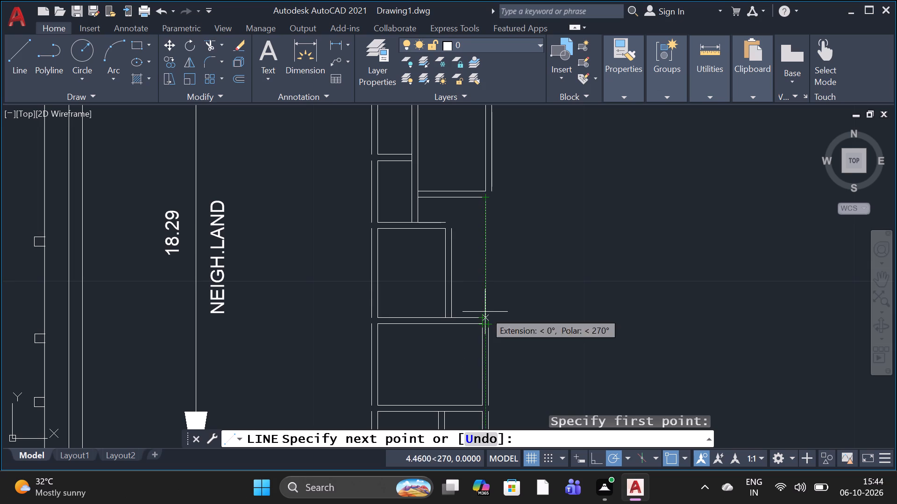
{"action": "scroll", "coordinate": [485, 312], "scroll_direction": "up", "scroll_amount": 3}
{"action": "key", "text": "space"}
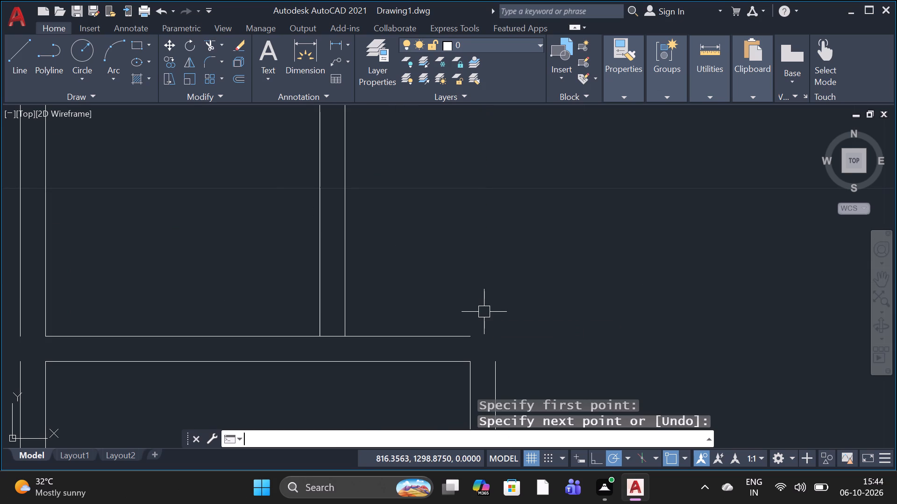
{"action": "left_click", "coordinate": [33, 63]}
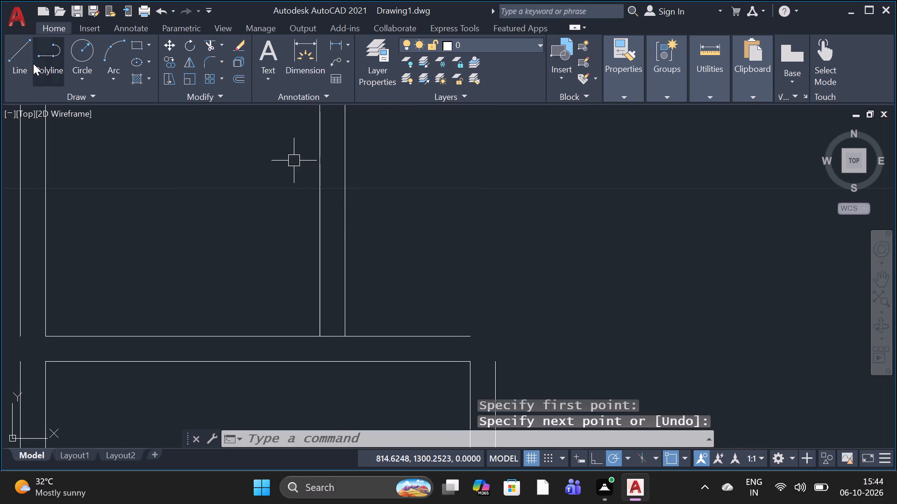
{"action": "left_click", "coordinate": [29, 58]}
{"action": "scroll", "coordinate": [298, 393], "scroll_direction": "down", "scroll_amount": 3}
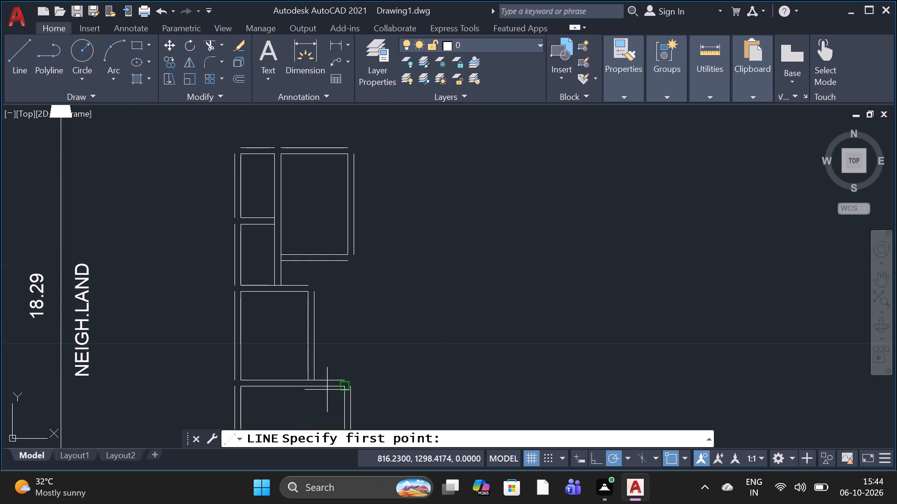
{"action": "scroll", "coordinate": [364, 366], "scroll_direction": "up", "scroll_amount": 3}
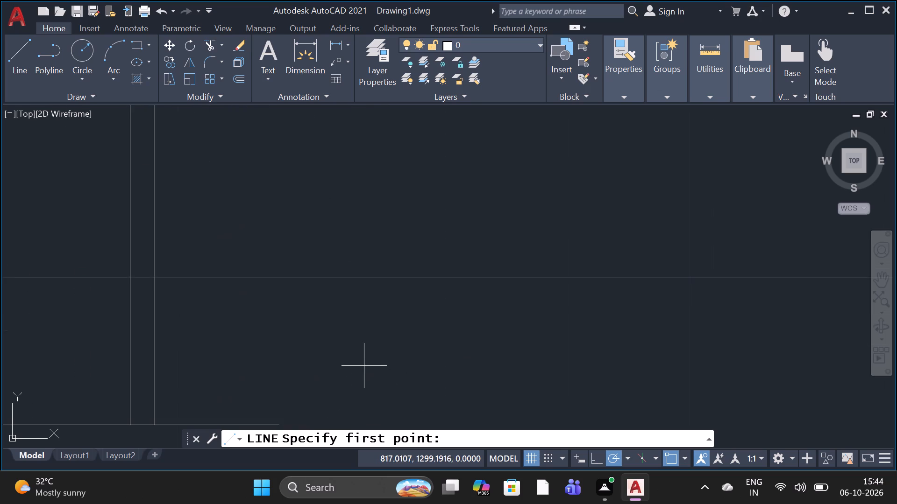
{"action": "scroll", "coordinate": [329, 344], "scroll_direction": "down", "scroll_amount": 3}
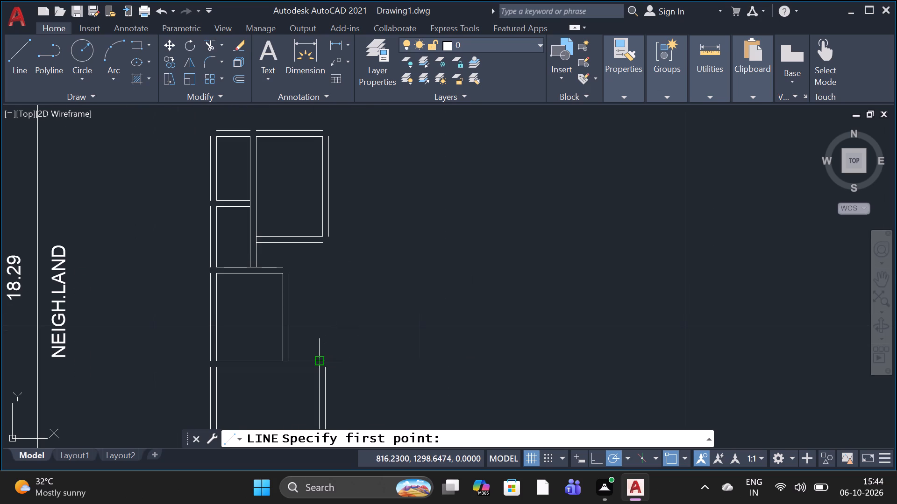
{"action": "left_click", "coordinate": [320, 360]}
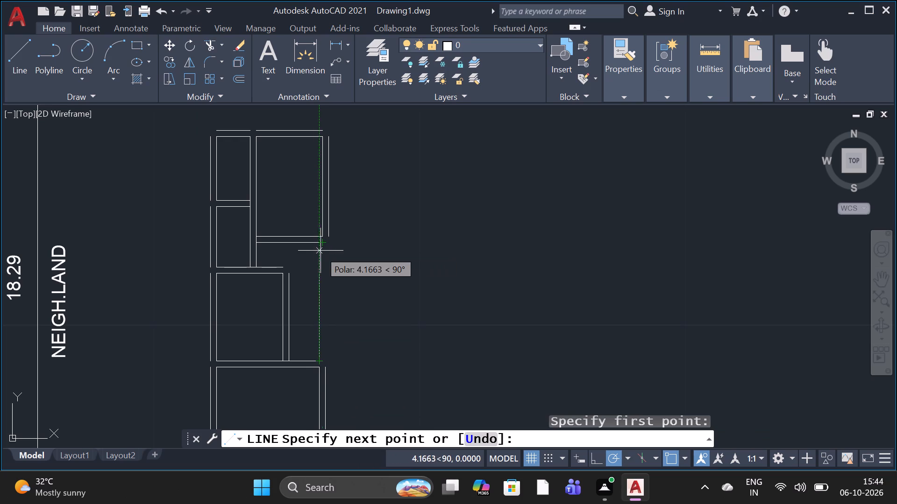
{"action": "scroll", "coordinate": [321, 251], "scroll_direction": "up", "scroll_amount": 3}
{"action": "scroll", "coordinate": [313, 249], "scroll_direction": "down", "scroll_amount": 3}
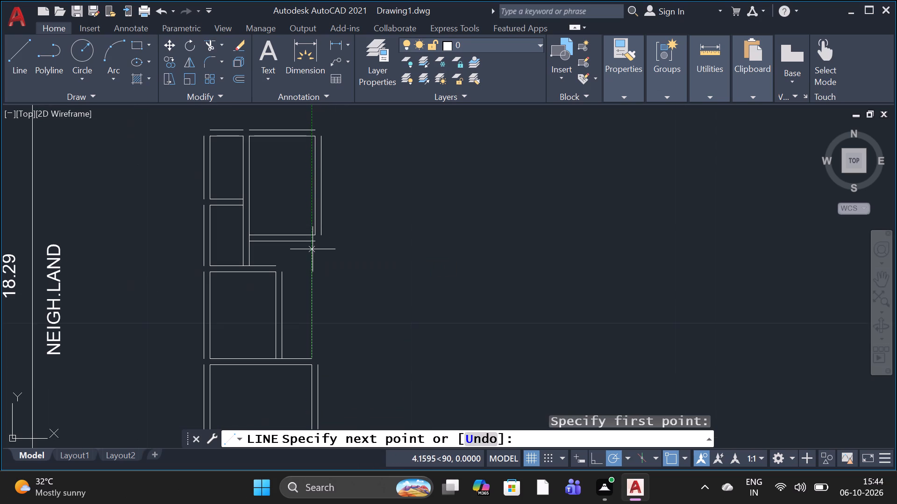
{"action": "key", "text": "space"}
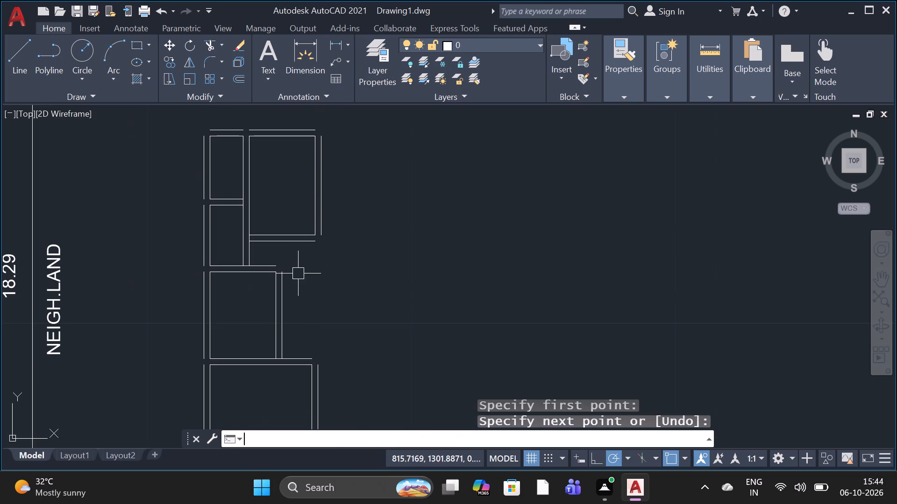
Draw a line about 4.46 straight down from the right end of the upper adjoining room's outer bottom line, continued left to the wall line's endpoint.
{"action": "left_click", "coordinate": [20, 49]}
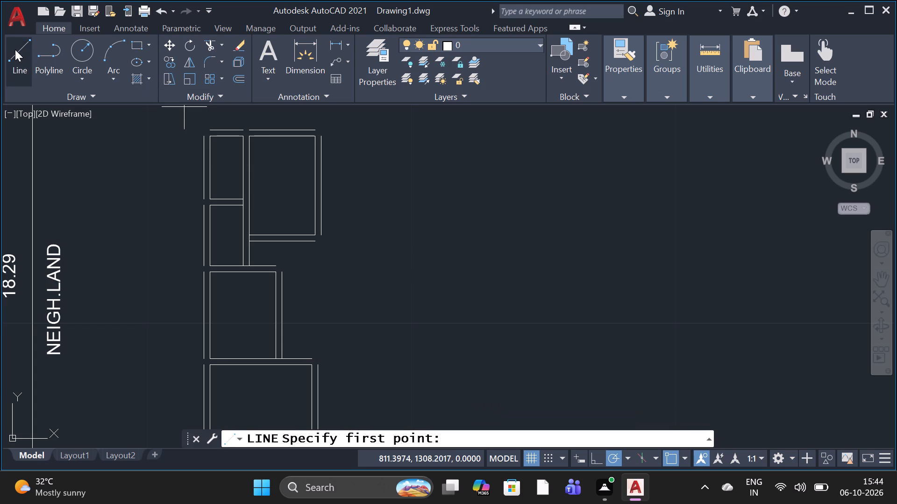
{"action": "scroll", "coordinate": [448, 307], "scroll_direction": "up", "scroll_amount": 3}
{"action": "scroll", "coordinate": [129, 120], "scroll_direction": "down", "scroll_amount": 3}
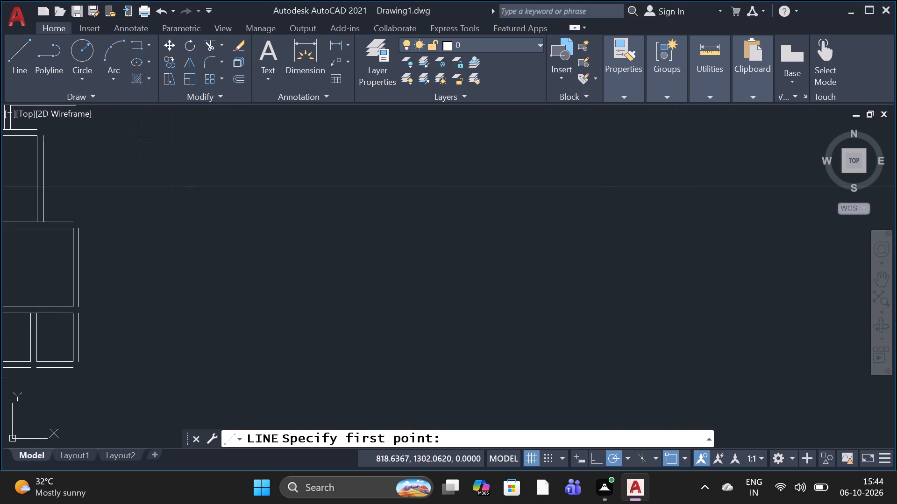
{"action": "scroll", "coordinate": [141, 157], "scroll_direction": "down", "scroll_amount": 2}
{"action": "scroll", "coordinate": [117, 125], "scroll_direction": "up", "scroll_amount": 1}
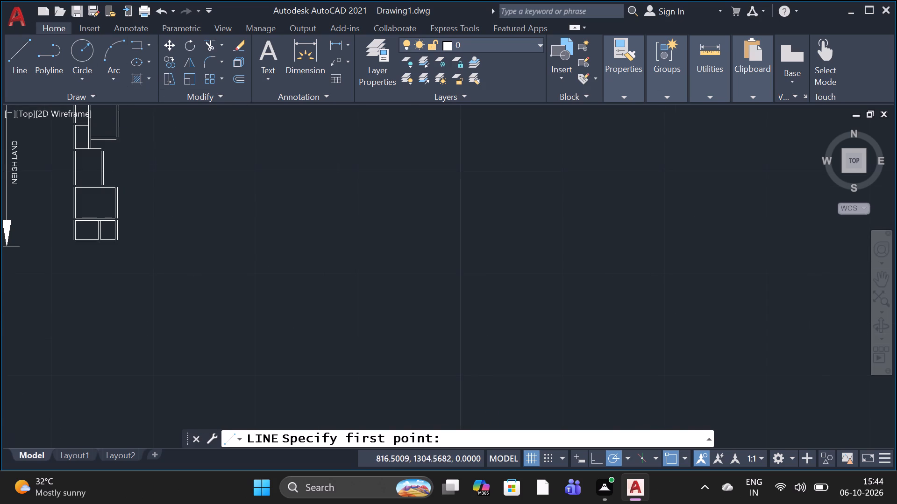
{"action": "scroll", "coordinate": [117, 125], "scroll_direction": "up", "scroll_amount": 3}
{"action": "left_click", "coordinate": [109, 224]}
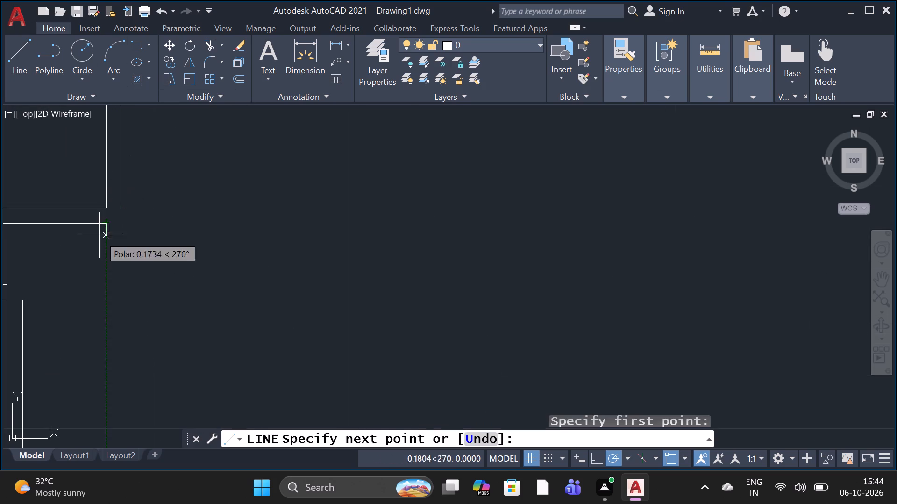
{"action": "scroll", "coordinate": [95, 237], "scroll_direction": "down", "scroll_amount": 5}
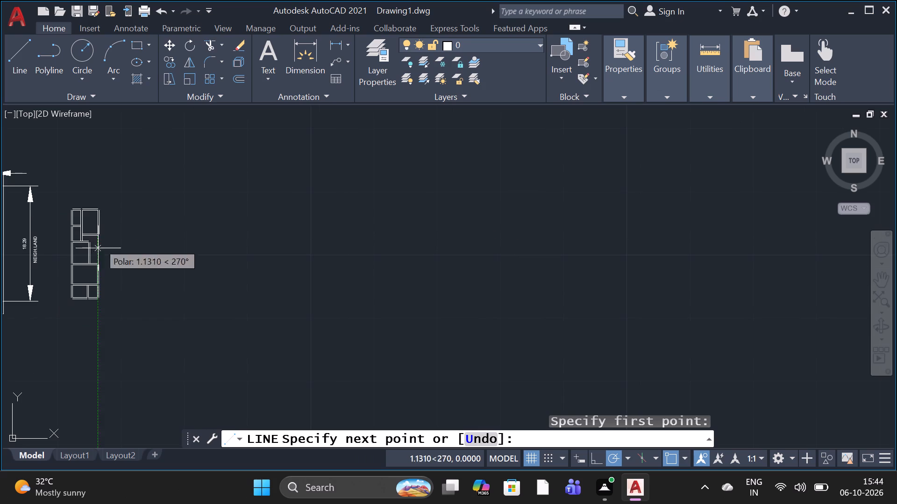
{"action": "scroll", "coordinate": [96, 262], "scroll_direction": "up", "scroll_amount": 3}
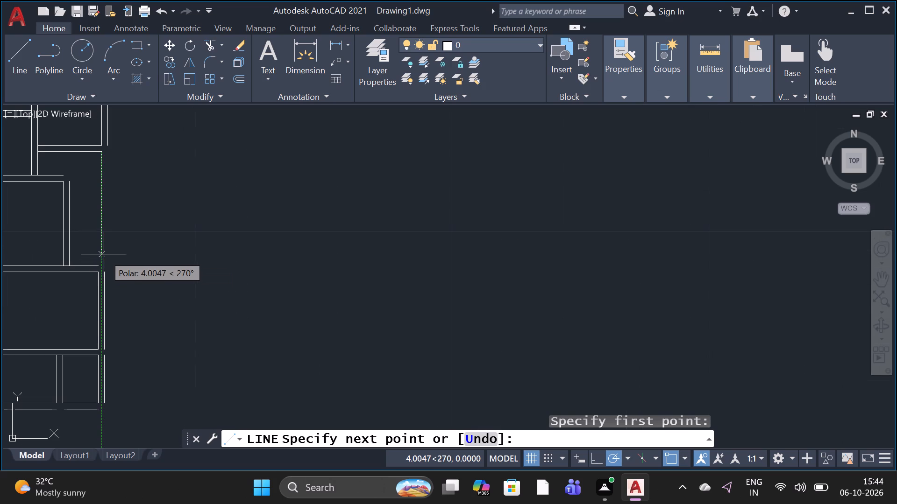
{"action": "scroll", "coordinate": [103, 261], "scroll_direction": "up", "scroll_amount": 2}
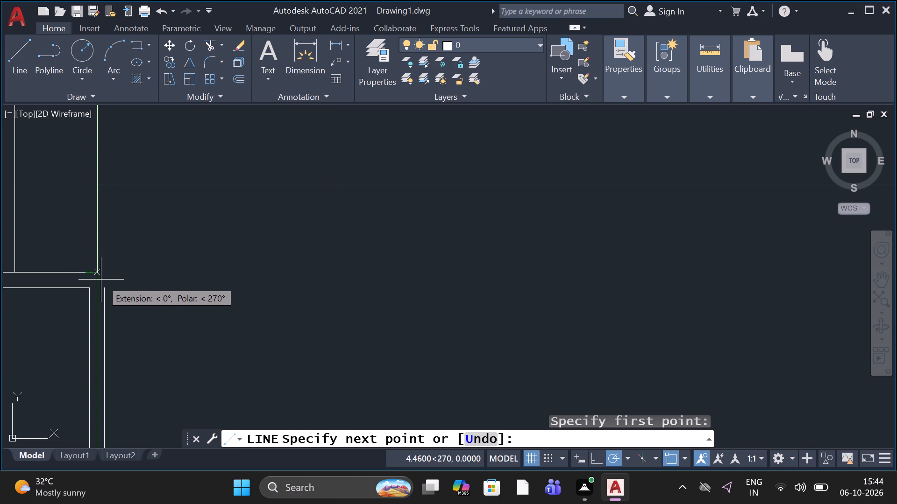
{"action": "left_click", "coordinate": [101, 280]}
{"action": "scroll", "coordinate": [88, 274], "scroll_direction": "up", "scroll_amount": 3}
{"action": "left_click", "coordinate": [83, 264]}
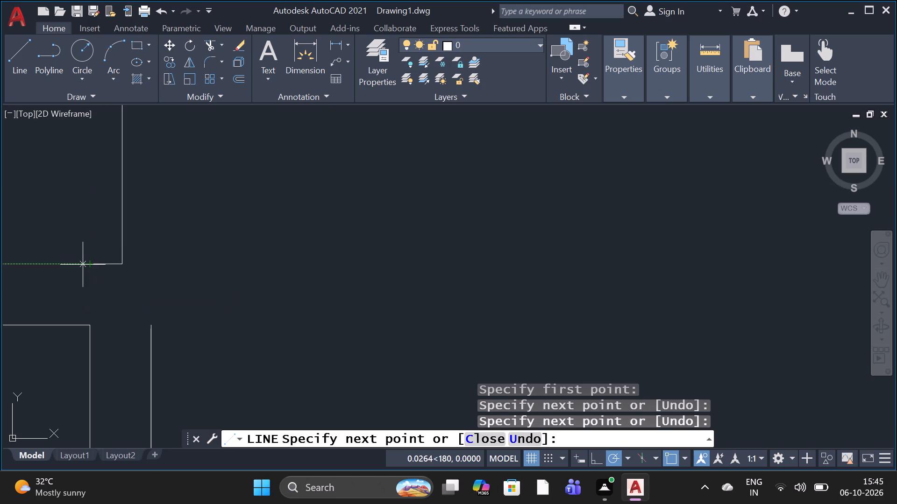
{"action": "key", "text": "space"}
{"action": "scroll", "coordinate": [67, 293], "scroll_direction": "down", "scroll_amount": 5}
{"action": "scroll", "coordinate": [95, 217], "scroll_direction": "up", "scroll_amount": 1}
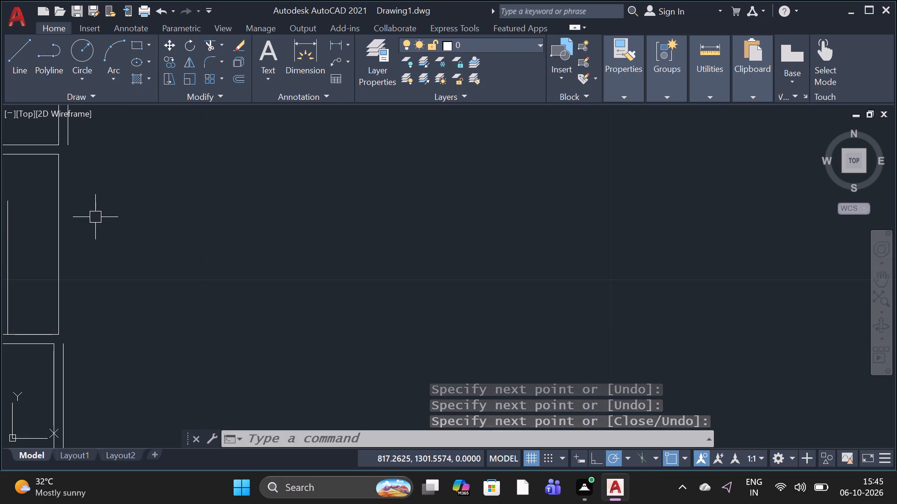
Offset the new vertical right wall line to the right by 0.23.
{"action": "type", "text": "O"}
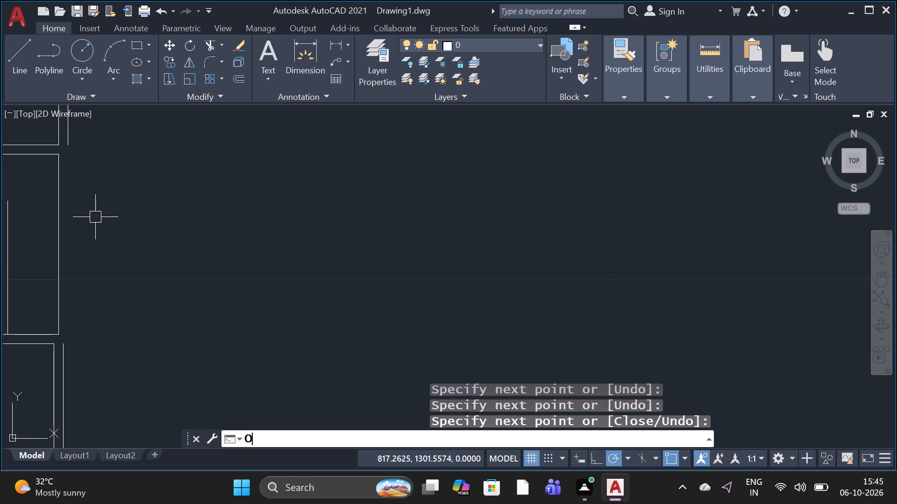
{"action": "key", "text": "space"}
{"action": "key", "text": "space"}
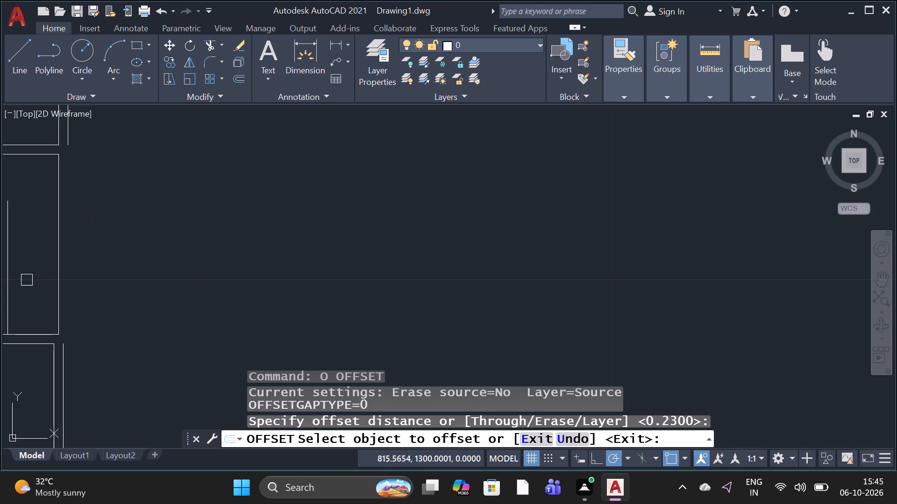
{"action": "left_click_drag", "start_coordinate": [56, 269], "coordinate": [72, 266]}
{"action": "left_click", "coordinate": [97, 267]}
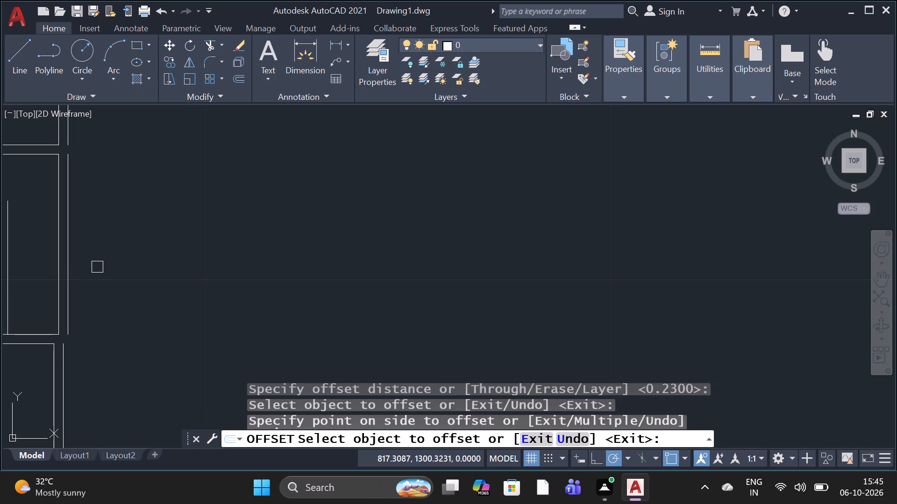
{"action": "scroll", "coordinate": [106, 289], "scroll_direction": "down", "scroll_amount": 3}
{"action": "scroll", "coordinate": [93, 311], "scroll_direction": "up", "scroll_amount": 4}
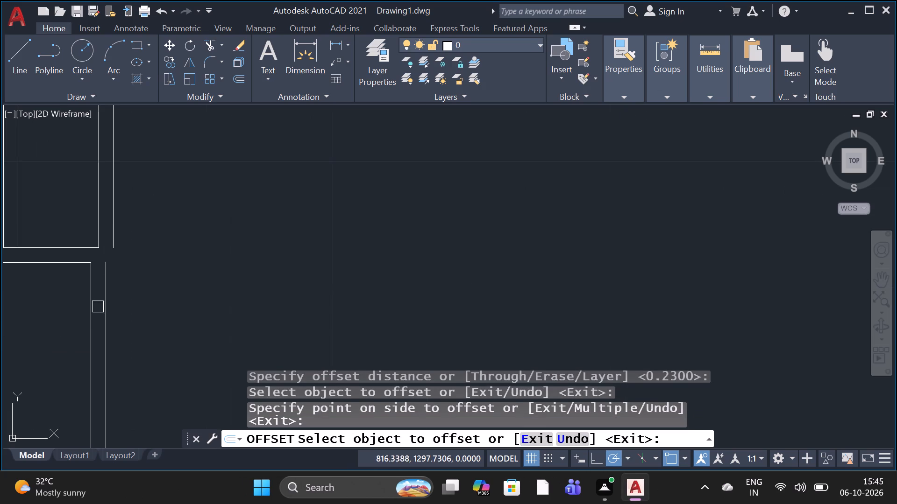
{"action": "scroll", "coordinate": [114, 318], "scroll_direction": "down", "scroll_amount": 2}
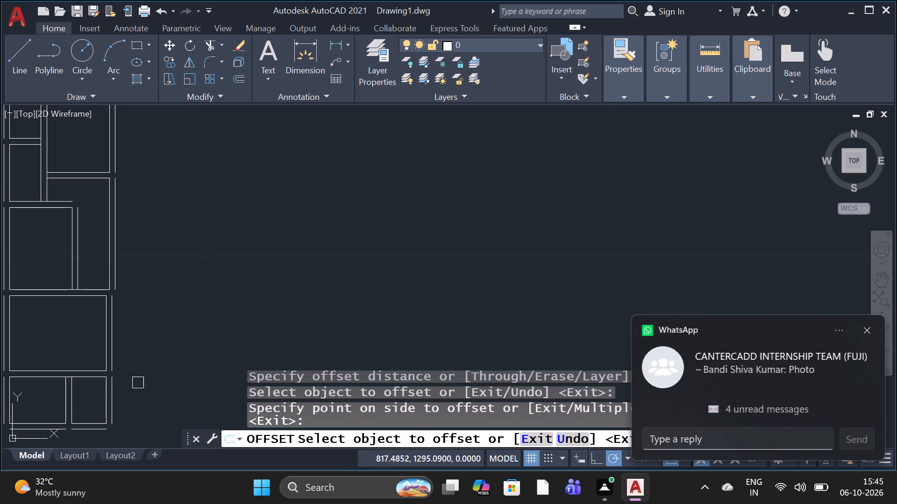
{"action": "scroll", "coordinate": [141, 384], "scroll_direction": "down", "scroll_amount": 2}
{"action": "scroll", "coordinate": [124, 423], "scroll_direction": "up", "scroll_amount": 1}
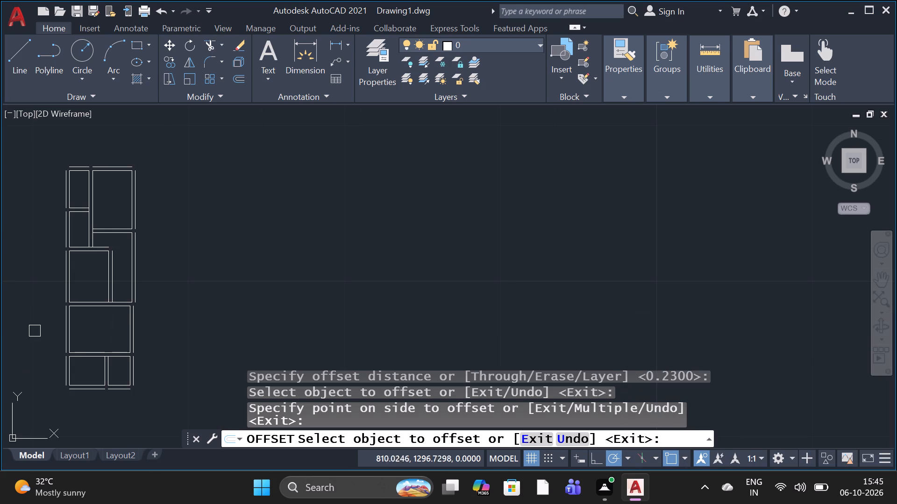
{"action": "key", "text": "space"}
Extend the two top rooms' outer top lines and outer left and right lines until they meet across the gap and at both upper corners.
{"action": "type", "text": "EX"}
{"action": "key", "text": "space"}
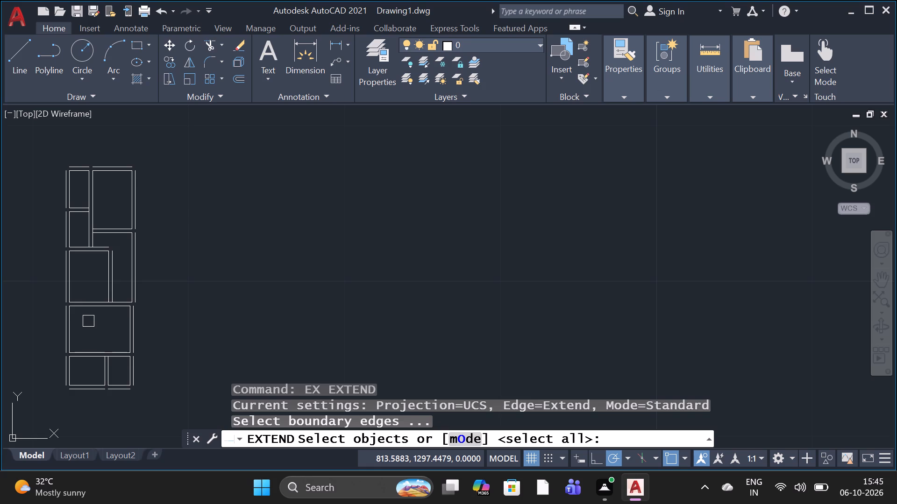
{"action": "key", "text": "space"}
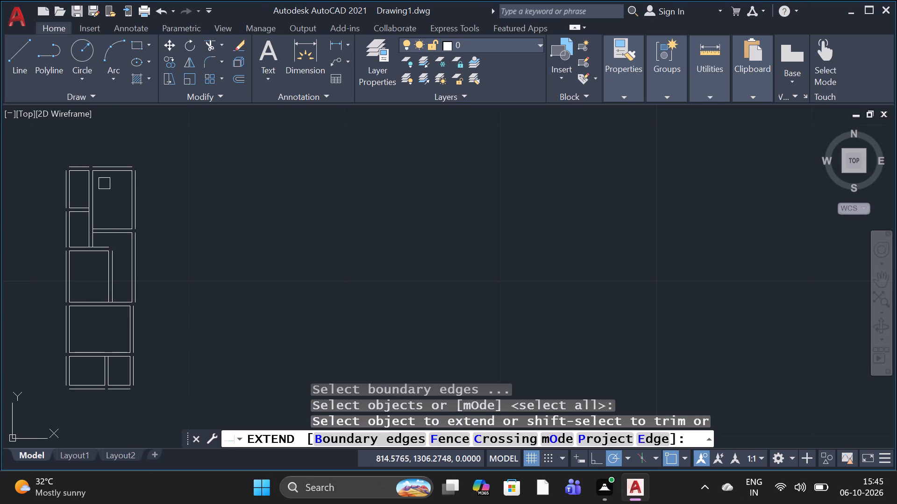
{"action": "scroll", "coordinate": [85, 161], "scroll_direction": "up", "scroll_amount": 3}
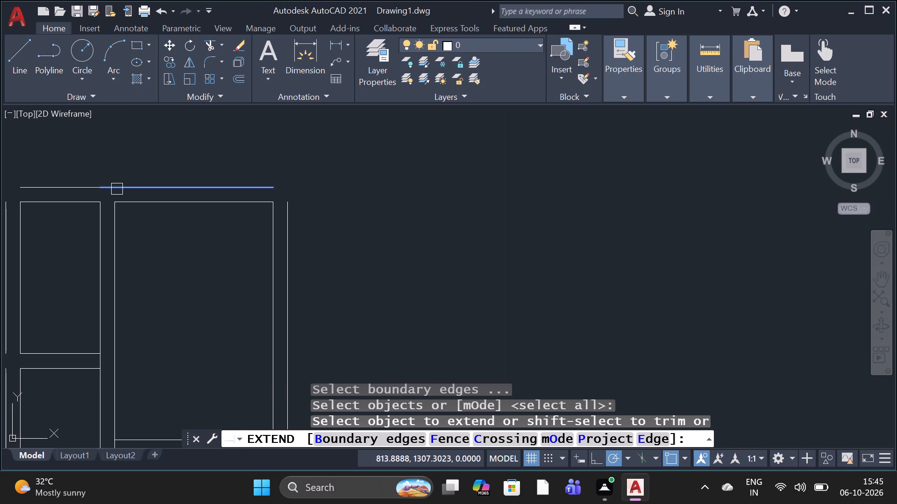
{"action": "left_click", "coordinate": [117, 189]}
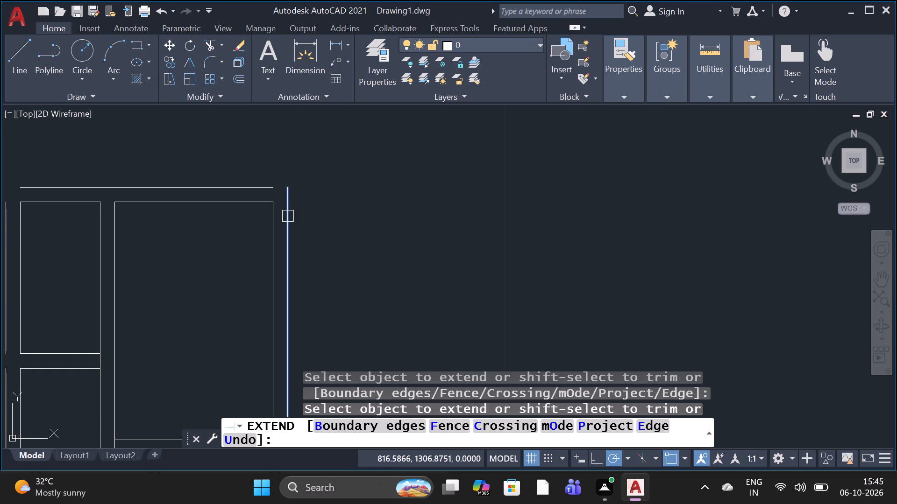
{"action": "left_click", "coordinate": [288, 216]}
{"action": "left_click", "coordinate": [265, 183]}
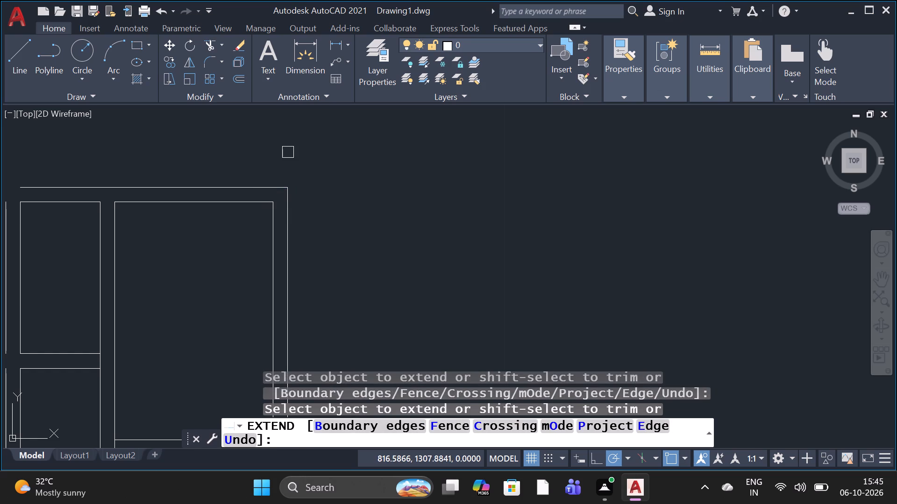
{"action": "scroll", "coordinate": [13, 199], "scroll_direction": "down", "scroll_amount": 2}
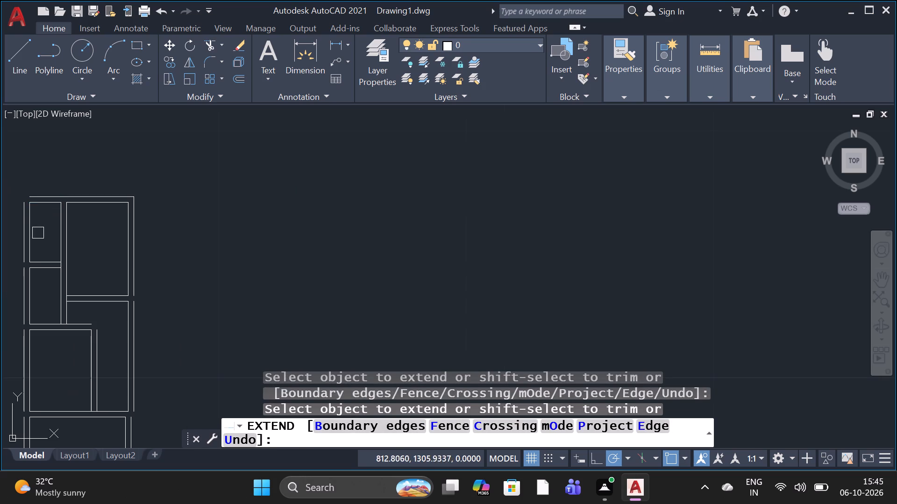
{"action": "scroll", "coordinate": [21, 218], "scroll_direction": "up", "scroll_amount": 2}
{"action": "left_click", "coordinate": [29, 207]}
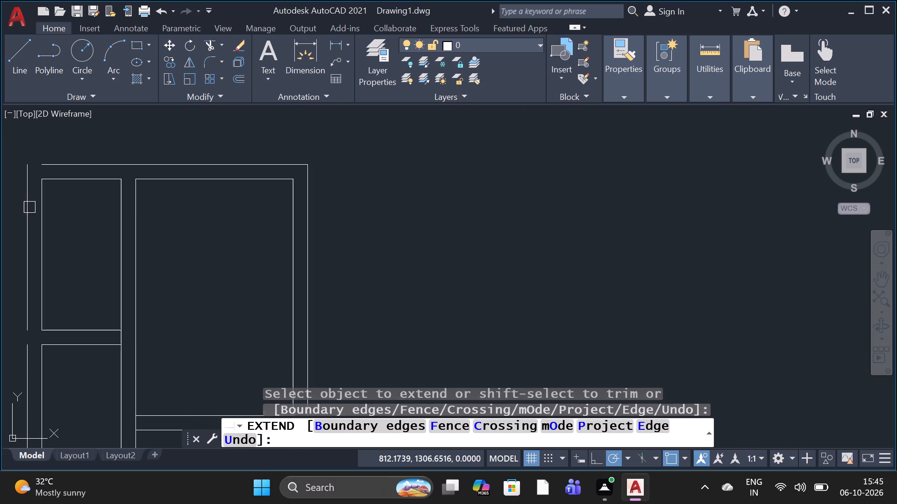
{"action": "left_click", "coordinate": [42, 169]}
Extend the outer left wall lines across the gaps between the stacked rooms, from the top rooms down to the bottom room.
{"action": "scroll", "coordinate": [51, 162], "scroll_direction": "down", "scroll_amount": 1}
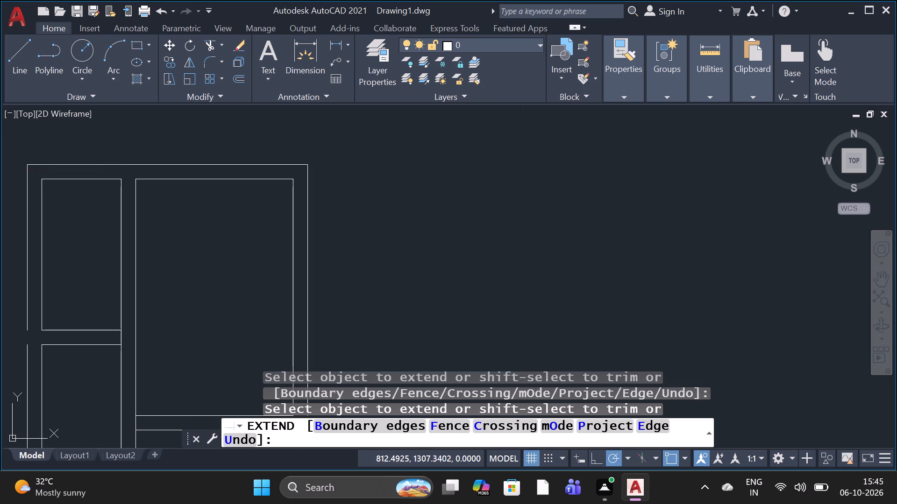
{"action": "left_click", "coordinate": [34, 277]}
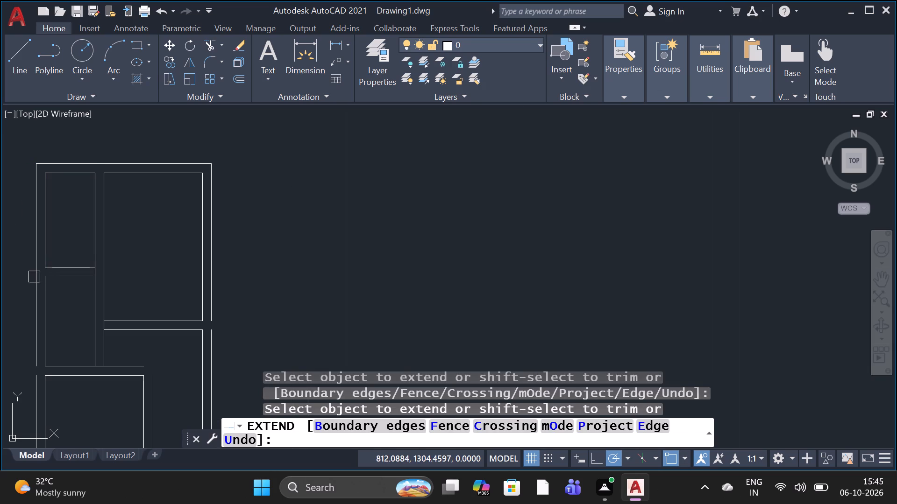
{"action": "scroll", "coordinate": [36, 273], "scroll_direction": "down", "scroll_amount": 3}
{"action": "scroll", "coordinate": [46, 332], "scroll_direction": "up", "scroll_amount": 3}
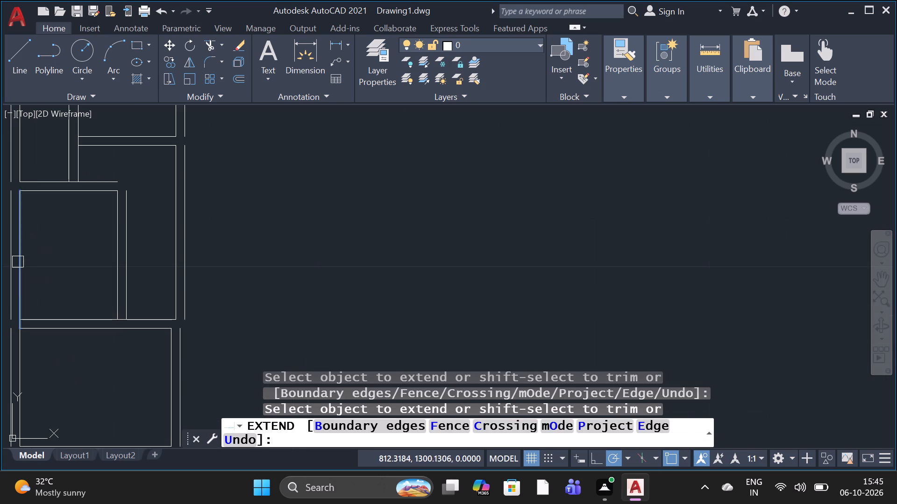
{"action": "scroll", "coordinate": [20, 259], "scroll_direction": "down", "scroll_amount": 3}
{"action": "scroll", "coordinate": [20, 249], "scroll_direction": "up", "scroll_amount": 4}
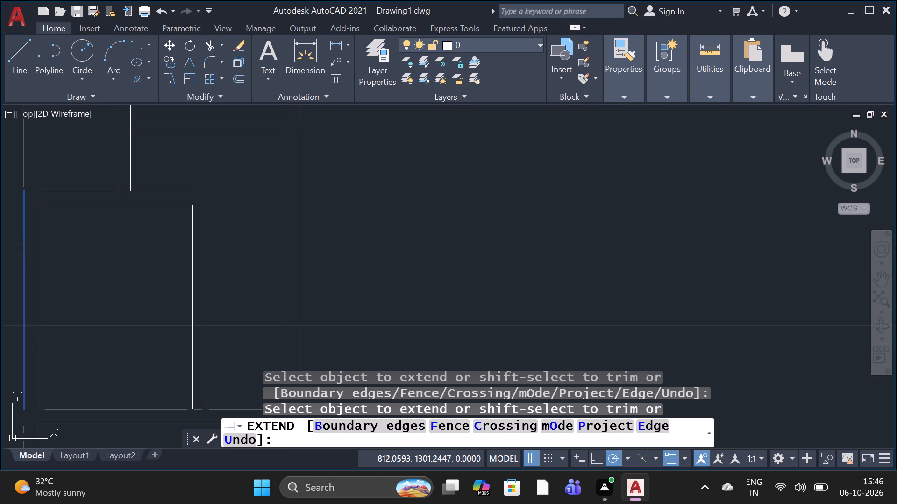
{"action": "left_click", "coordinate": [11, 249]}
{"action": "left_click", "coordinate": [19, 226]}
{"action": "left_click", "coordinate": [28, 217]}
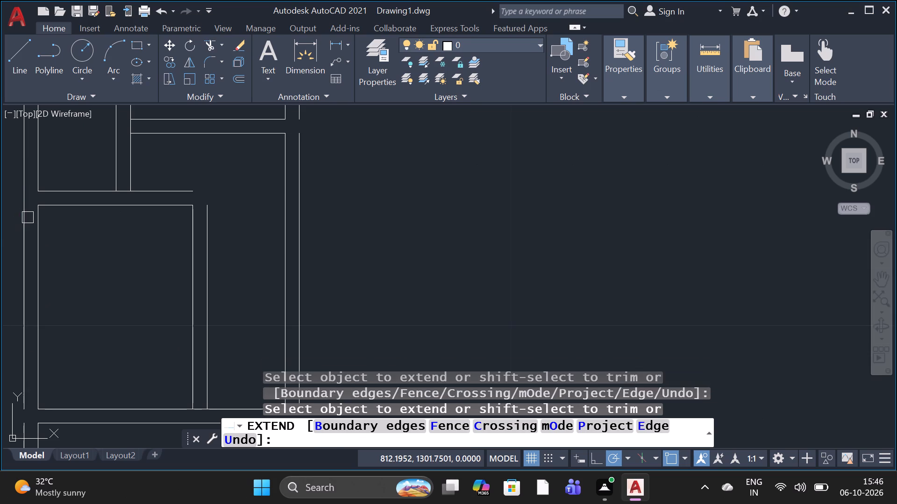
{"action": "scroll", "coordinate": [55, 194], "scroll_direction": "down", "scroll_amount": 3}
{"action": "scroll", "coordinate": [44, 260], "scroll_direction": "up", "scroll_amount": 3}
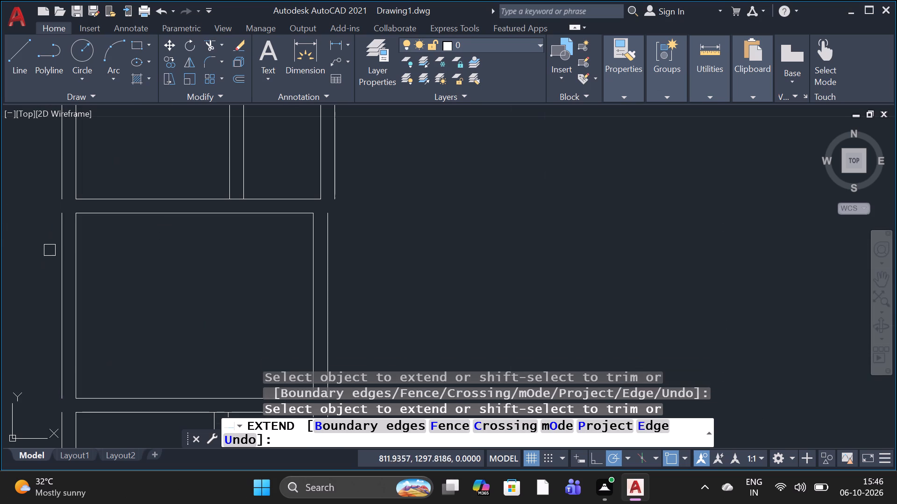
{"action": "left_click", "coordinate": [59, 231]}
{"action": "scroll", "coordinate": [59, 231], "scroll_direction": "down", "scroll_amount": 2}
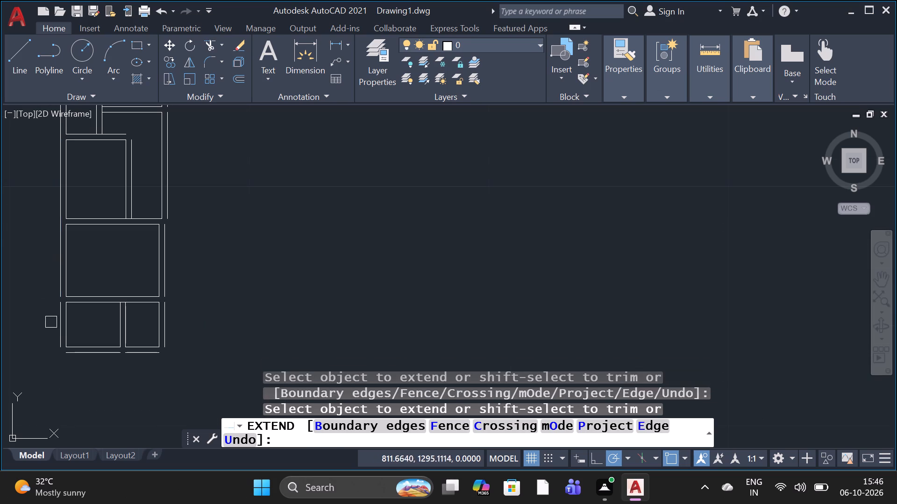
{"action": "scroll", "coordinate": [61, 315], "scroll_direction": "up", "scroll_amount": 3}
{"action": "left_click", "coordinate": [61, 315]}
{"action": "scroll", "coordinate": [65, 311], "scroll_direction": "down", "scroll_amount": 3}
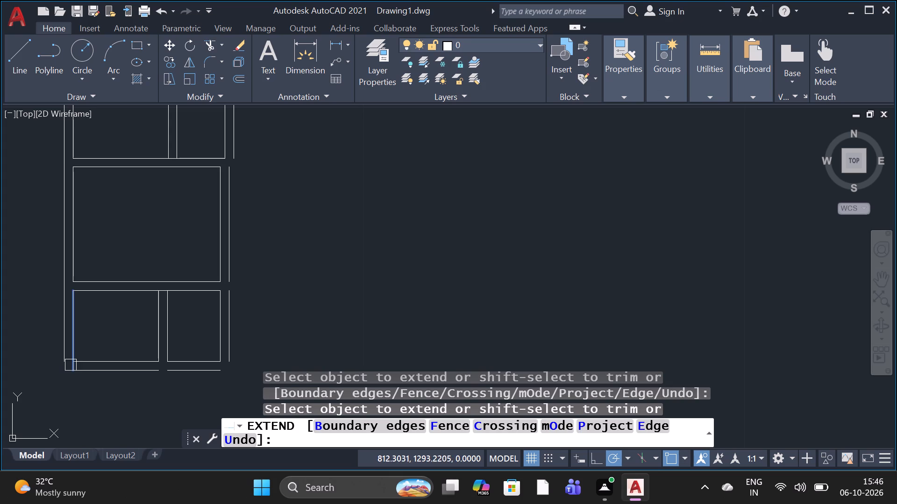
Extend the two bottom rooms' outer bottom lines and outer left and right lines until they meet across the gap and at both lower corners.
{"action": "left_click", "coordinate": [71, 376]}
{"action": "left_click", "coordinate": [63, 367]}
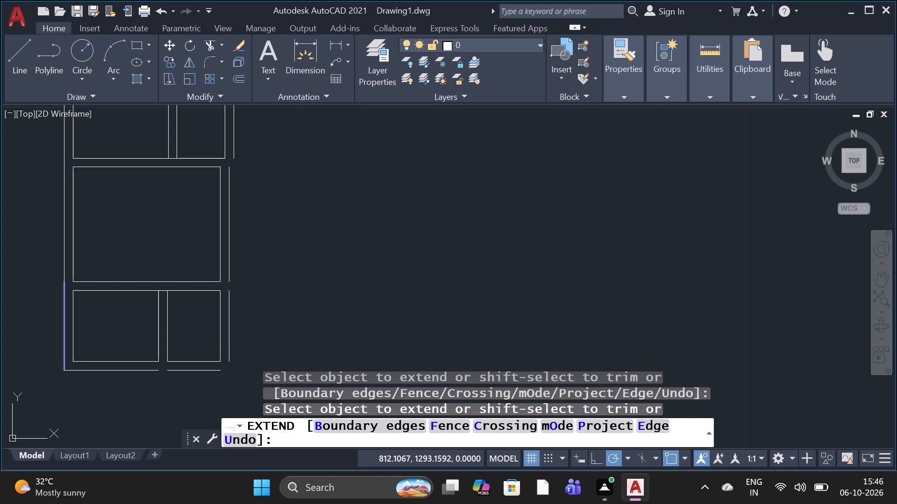
{"action": "left_click", "coordinate": [160, 370]}
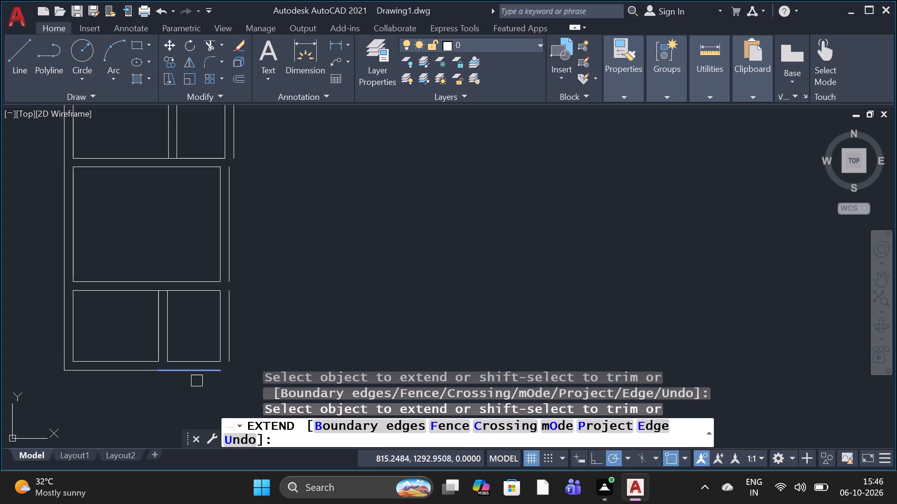
{"action": "left_click", "coordinate": [207, 374]}
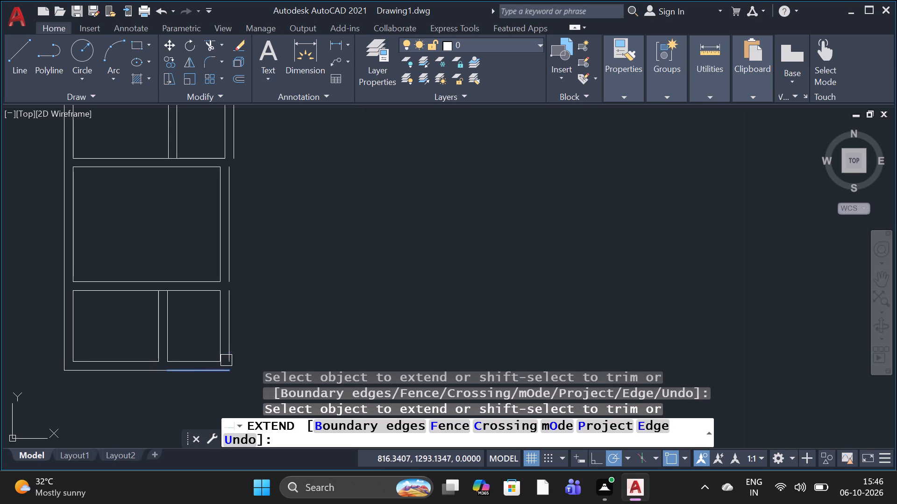
{"action": "left_click", "coordinate": [226, 364]}
{"action": "left_click", "coordinate": [223, 370]}
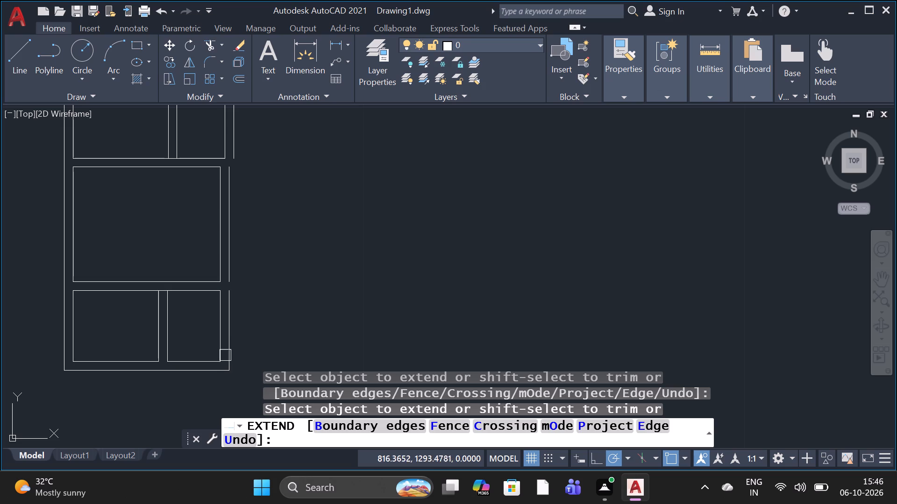
Extend the lower rooms' outer right lines upward across the gaps and the upper adjoining room's outer right line downward alongside them.
{"action": "left_click", "coordinate": [230, 320]}
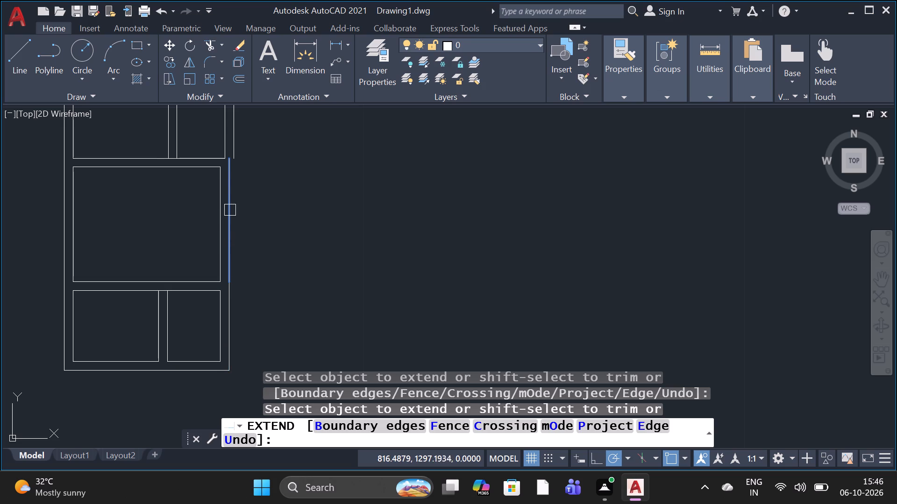
{"action": "left_click", "coordinate": [230, 201]}
{"action": "scroll", "coordinate": [229, 201], "scroll_direction": "down", "scroll_amount": 3}
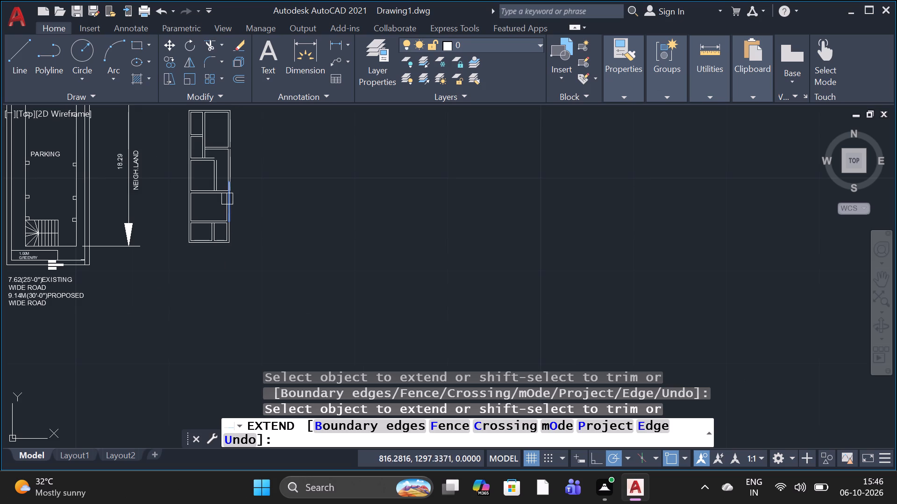
{"action": "scroll", "coordinate": [229, 157], "scroll_direction": "up", "scroll_amount": 4}
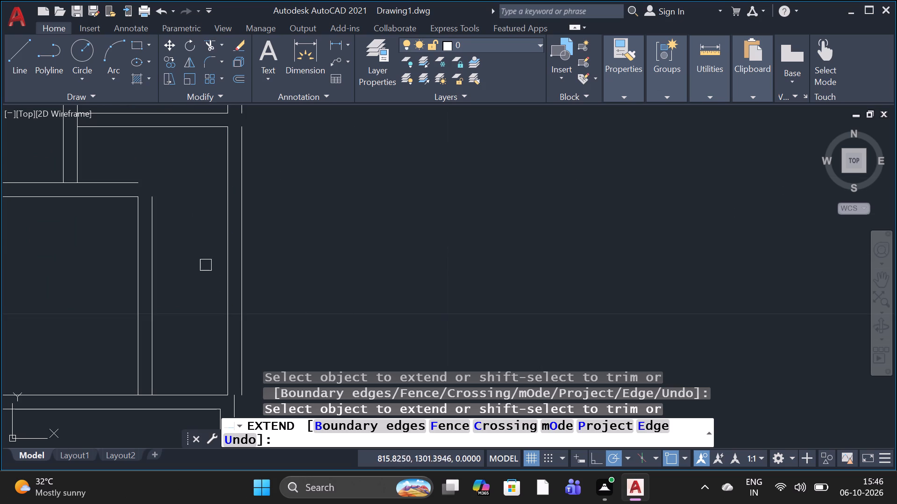
{"action": "scroll", "coordinate": [241, 330], "scroll_direction": "up", "scroll_amount": 2}
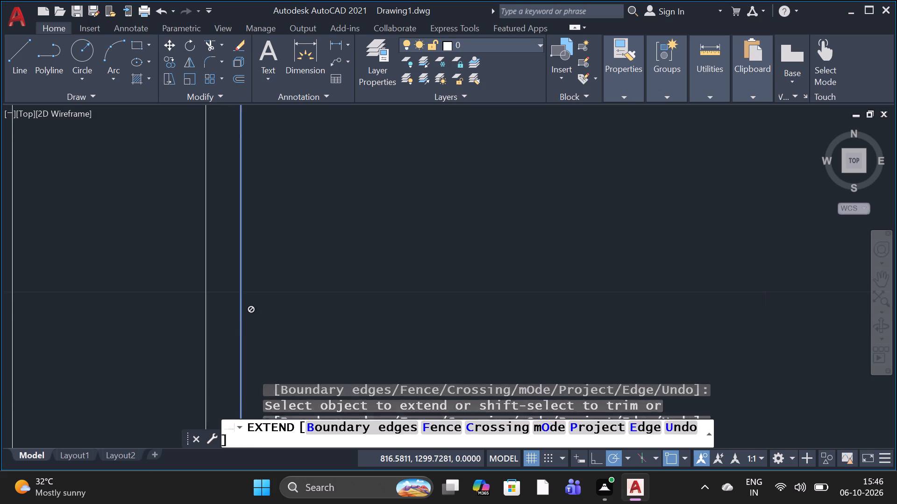
{"action": "scroll", "coordinate": [240, 320], "scroll_direction": "down", "scroll_amount": 6}
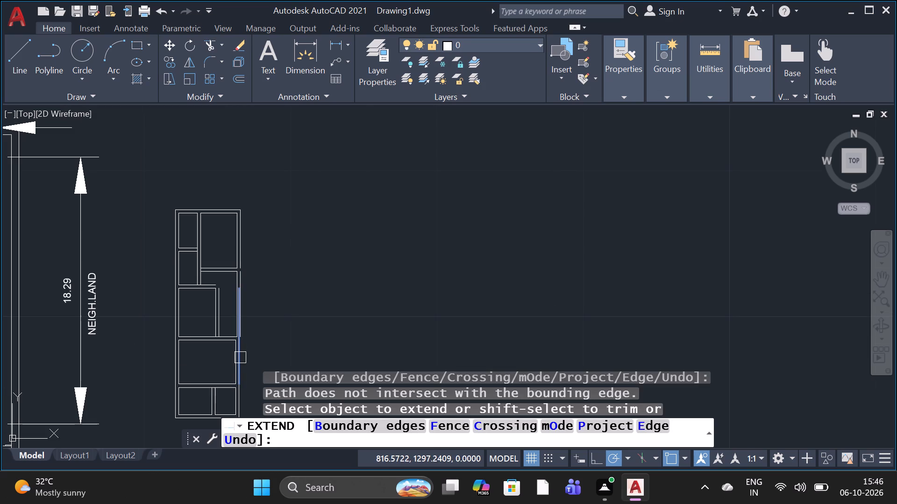
{"action": "scroll", "coordinate": [243, 328], "scroll_direction": "up", "scroll_amount": 3}
{"action": "left_click", "coordinate": [227, 337]}
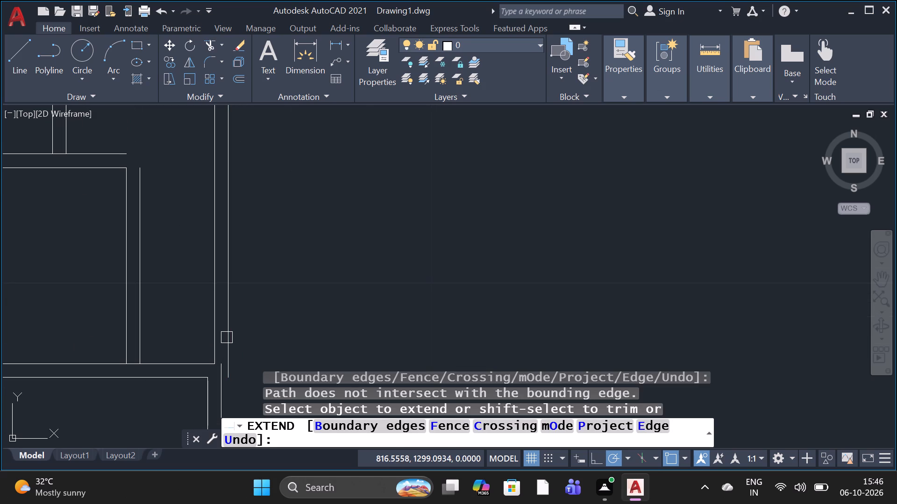
{"action": "double_click", "coordinate": [227, 337]}
{"action": "scroll", "coordinate": [228, 319], "scroll_direction": "down", "scroll_amount": 3}
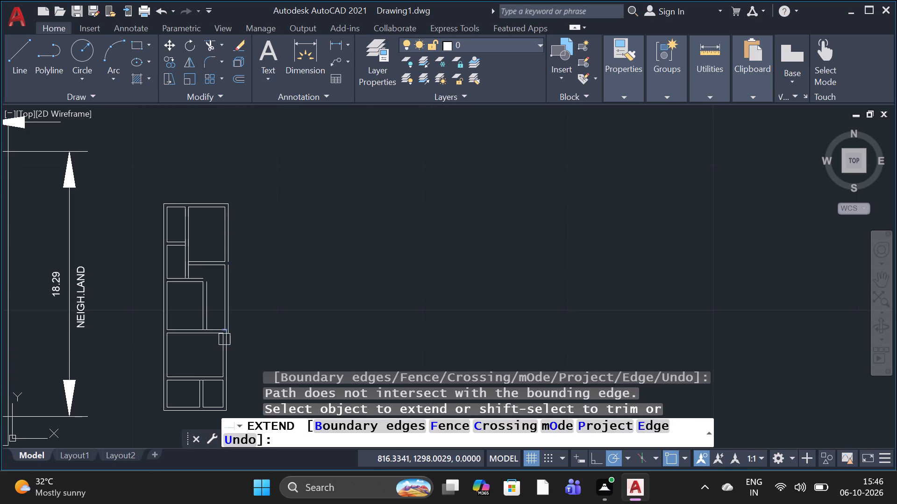
{"action": "left_click", "coordinate": [224, 339]}
{"action": "scroll", "coordinate": [228, 328], "scroll_direction": "down", "scroll_amount": 2}
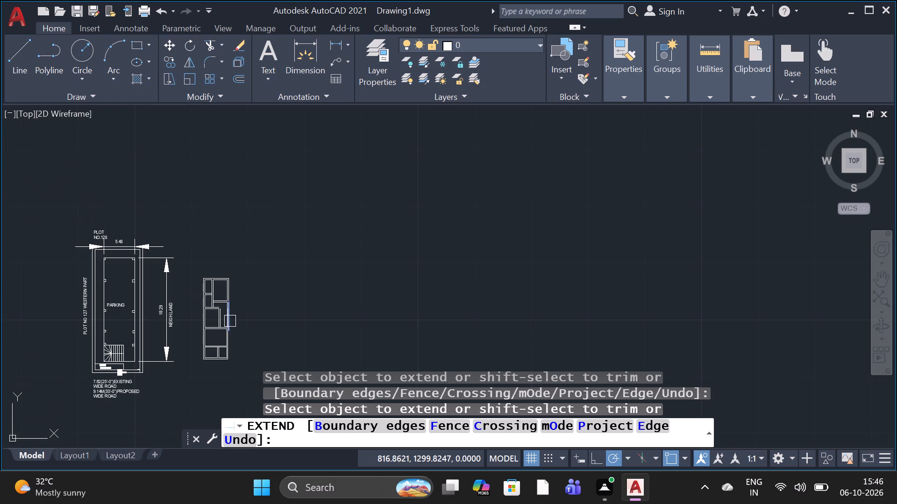
{"action": "scroll", "coordinate": [221, 348], "scroll_direction": "up", "scroll_amount": 4}
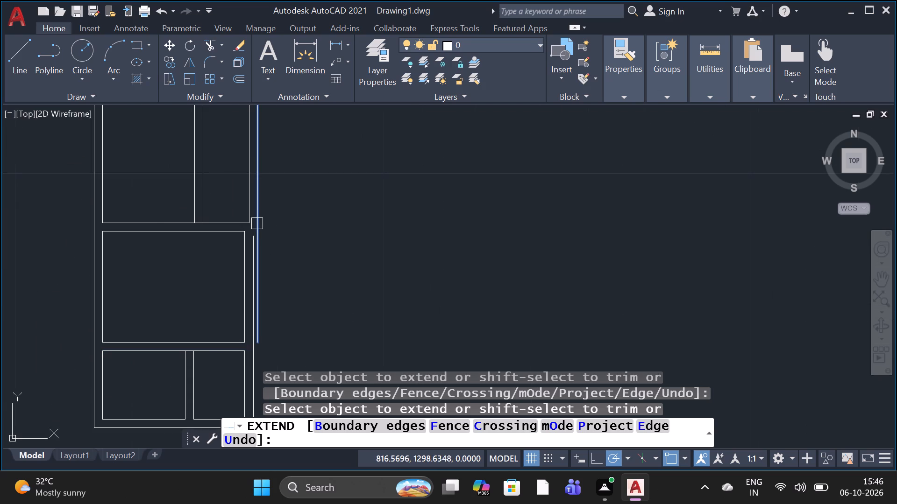
{"action": "scroll", "coordinate": [257, 224], "scroll_direction": "up", "scroll_amount": 4}
{"action": "left_click", "coordinate": [250, 243]}
{"action": "scroll", "coordinate": [250, 243], "scroll_direction": "down", "scroll_amount": 3}
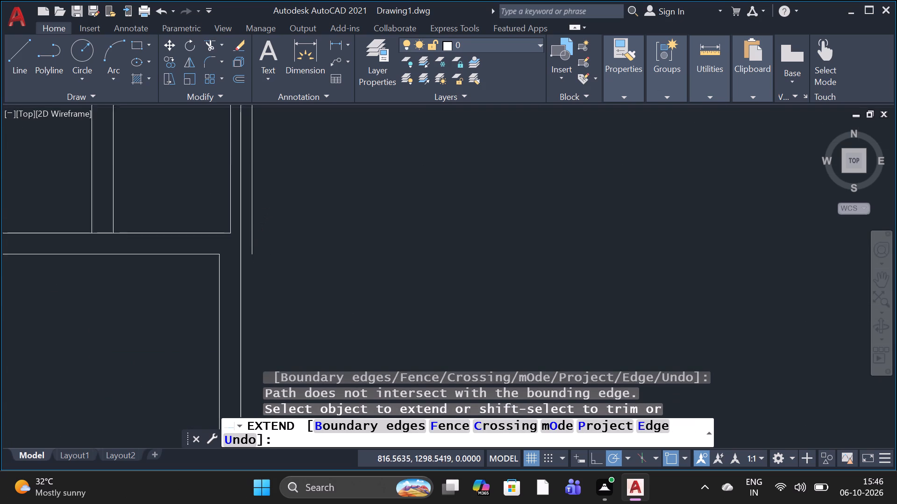
{"action": "left_click", "coordinate": [248, 250]}
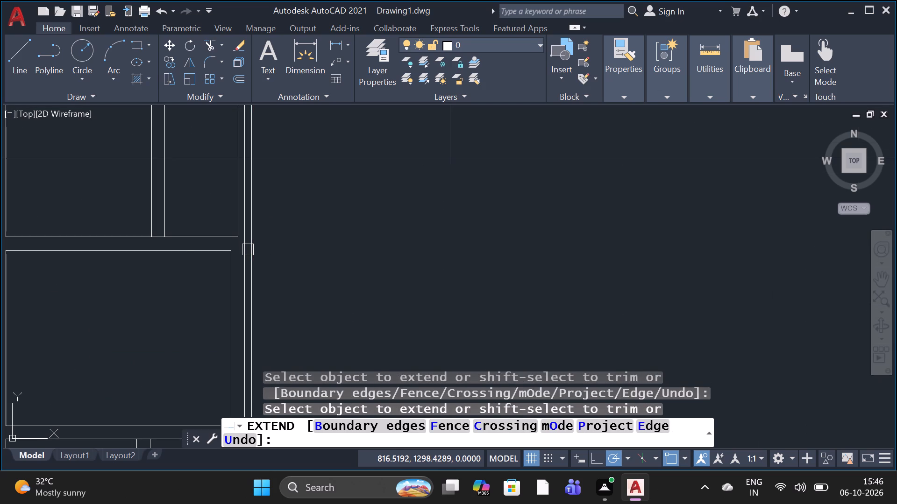
Extend the outermost right wall line down to the level of the bottom outer line.
{"action": "scroll", "coordinate": [248, 250], "scroll_direction": "down", "scroll_amount": 3}
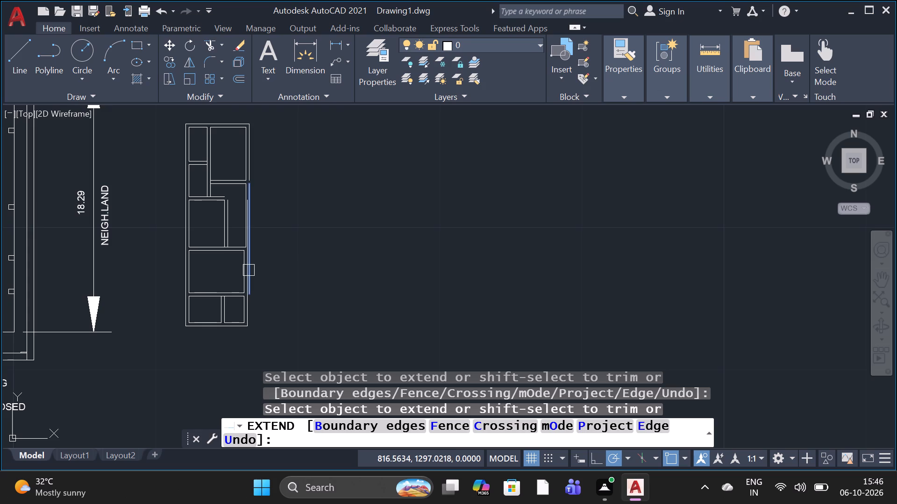
{"action": "scroll", "coordinate": [249, 270], "scroll_direction": "up", "scroll_amount": 4}
{"action": "left_click", "coordinate": [249, 270]}
{"action": "scroll", "coordinate": [248, 257], "scroll_direction": "down", "scroll_amount": 4}
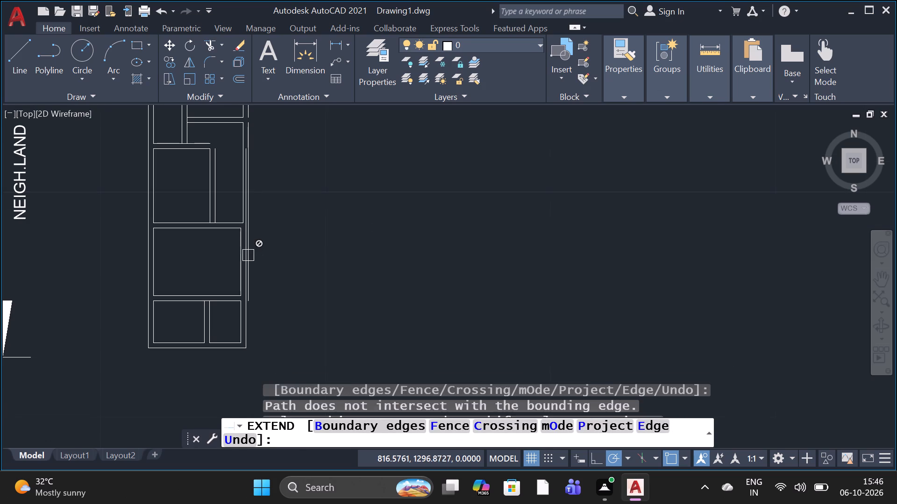
{"action": "left_click", "coordinate": [245, 262]}
{"action": "scroll", "coordinate": [245, 264], "scroll_direction": "up", "scroll_amount": 1}
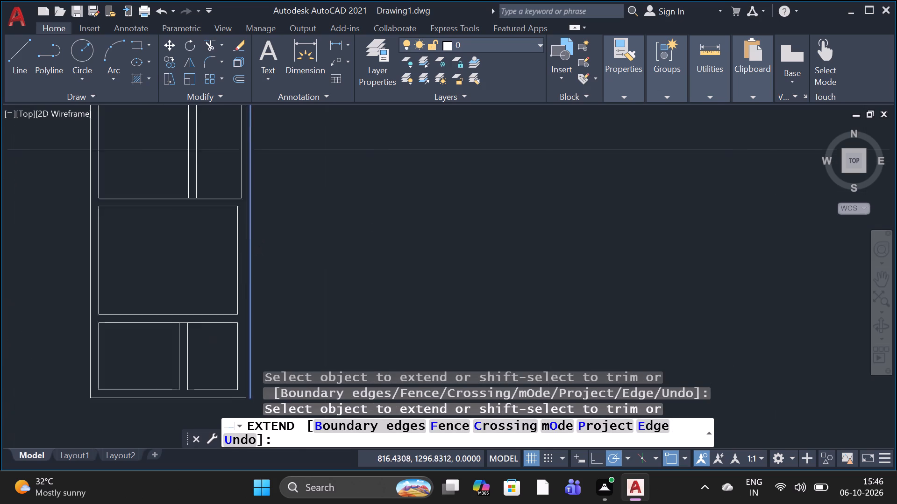
{"action": "scroll", "coordinate": [245, 264], "scroll_direction": "up", "scroll_amount": 1}
{"action": "left_click", "coordinate": [249, 255]}
{"action": "scroll", "coordinate": [249, 255], "scroll_direction": "down", "scroll_amount": 3}
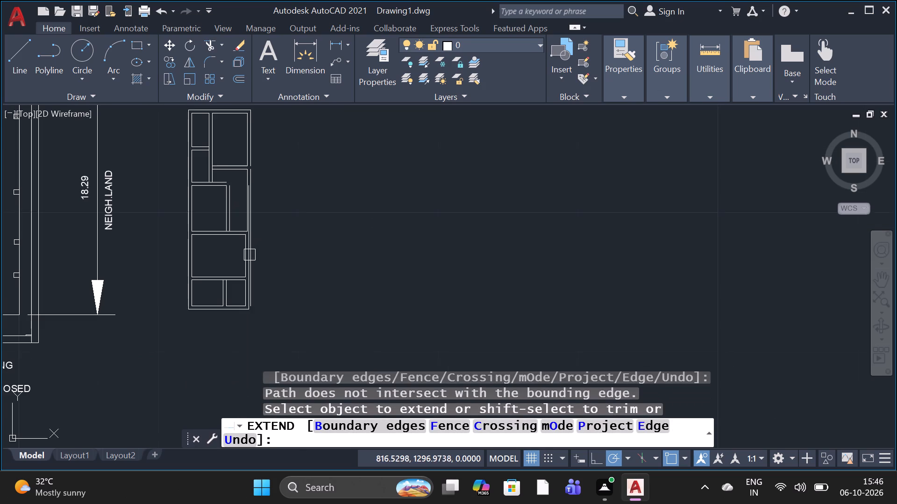
{"action": "left_click", "coordinate": [245, 266]}
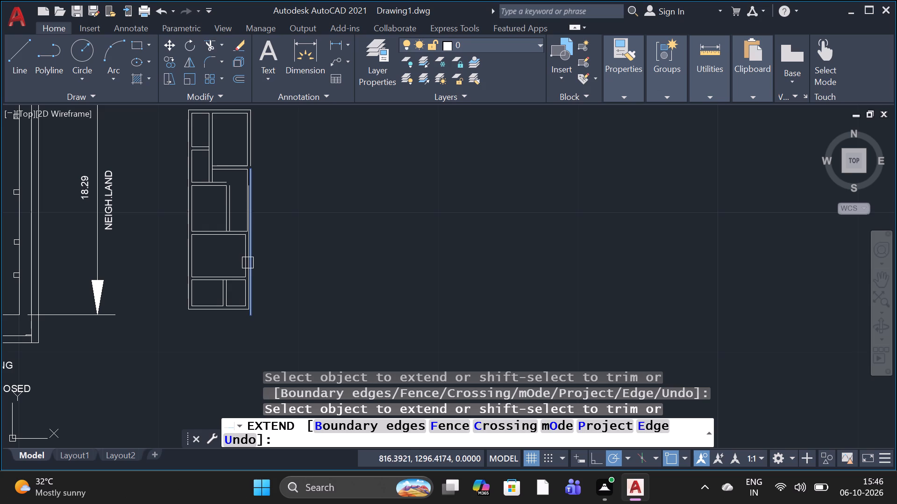
{"action": "scroll", "coordinate": [286, 220], "scroll_direction": "up", "scroll_amount": 2}
{"action": "scroll", "coordinate": [286, 220], "scroll_direction": "down", "scroll_amount": 3}
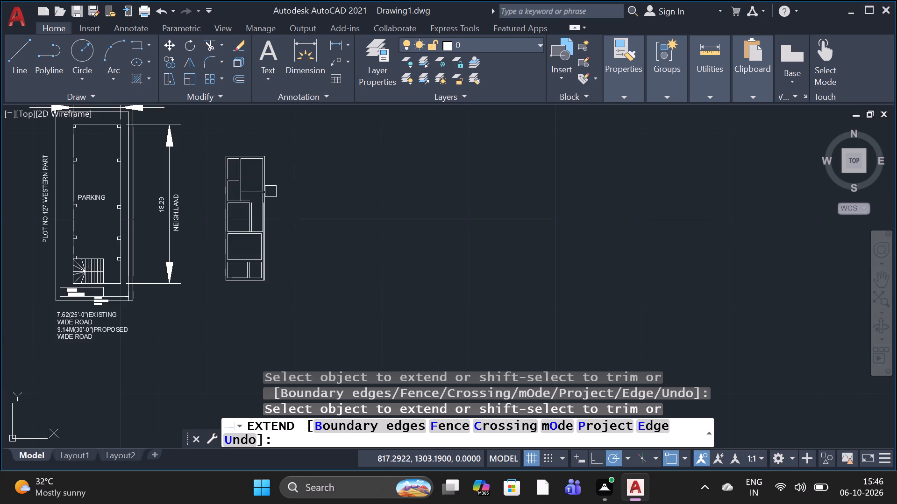
Extend the outermost right wall line upward across the gap to the top right room's outer line.
{"action": "scroll", "coordinate": [271, 189], "scroll_direction": "up", "scroll_amount": 4}
{"action": "left_click", "coordinate": [222, 233]}
{"action": "scroll", "coordinate": [223, 232], "scroll_direction": "down", "scroll_amount": 3}
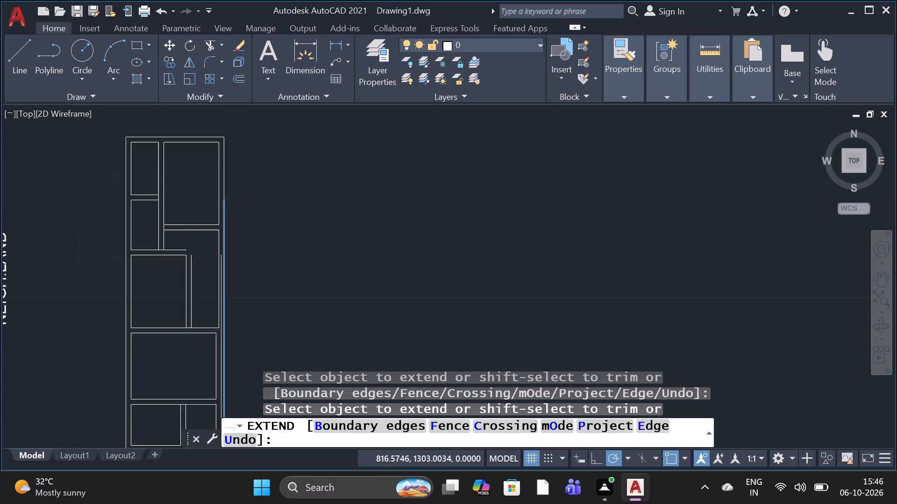
{"action": "scroll", "coordinate": [216, 170], "scroll_direction": "up", "scroll_amount": 2}
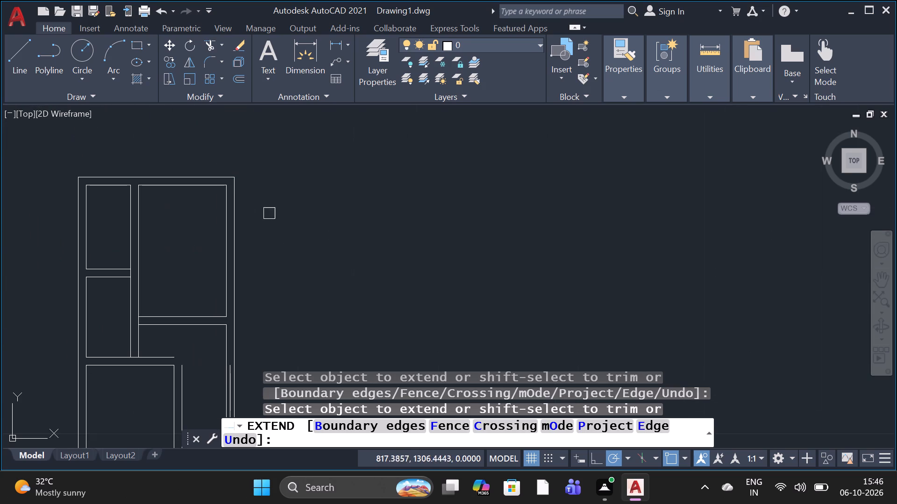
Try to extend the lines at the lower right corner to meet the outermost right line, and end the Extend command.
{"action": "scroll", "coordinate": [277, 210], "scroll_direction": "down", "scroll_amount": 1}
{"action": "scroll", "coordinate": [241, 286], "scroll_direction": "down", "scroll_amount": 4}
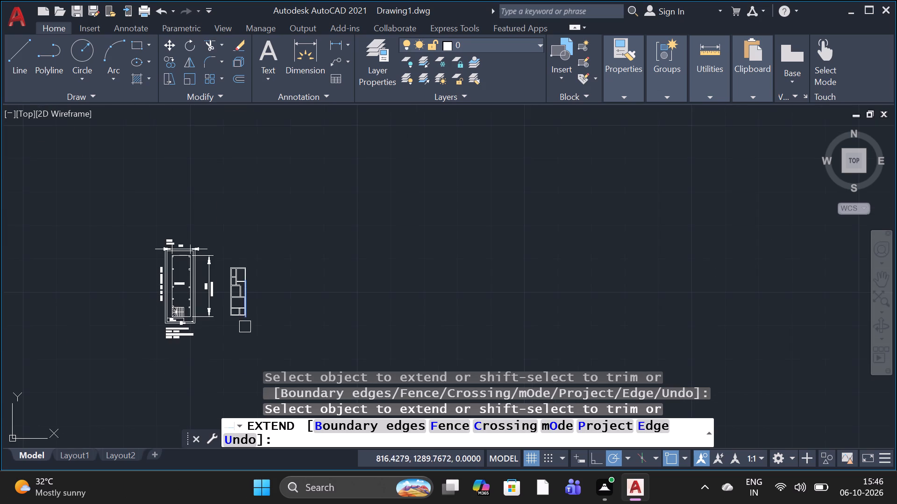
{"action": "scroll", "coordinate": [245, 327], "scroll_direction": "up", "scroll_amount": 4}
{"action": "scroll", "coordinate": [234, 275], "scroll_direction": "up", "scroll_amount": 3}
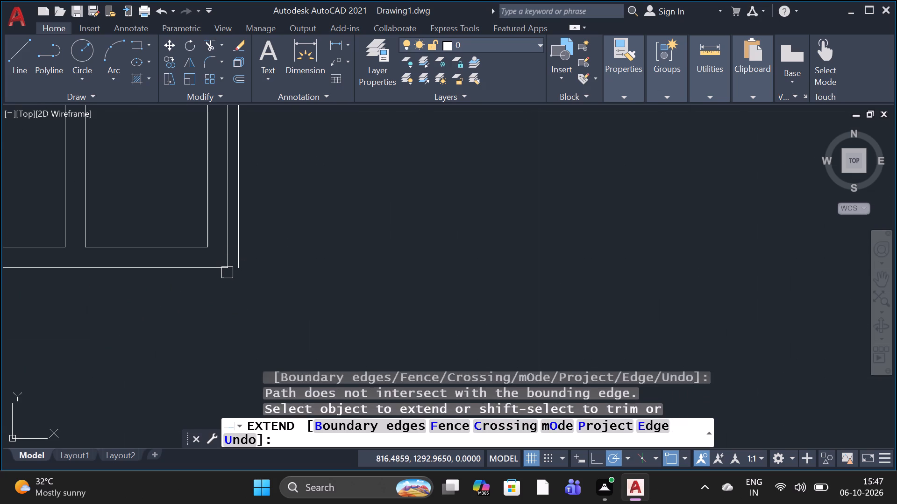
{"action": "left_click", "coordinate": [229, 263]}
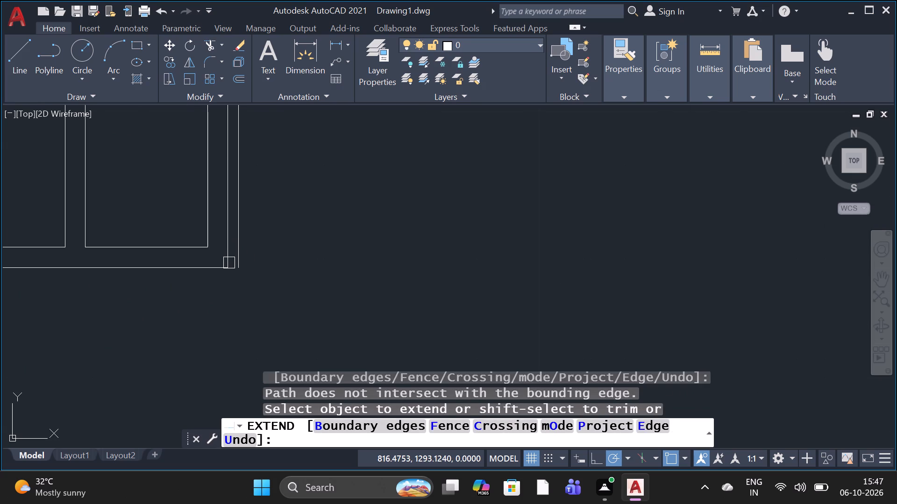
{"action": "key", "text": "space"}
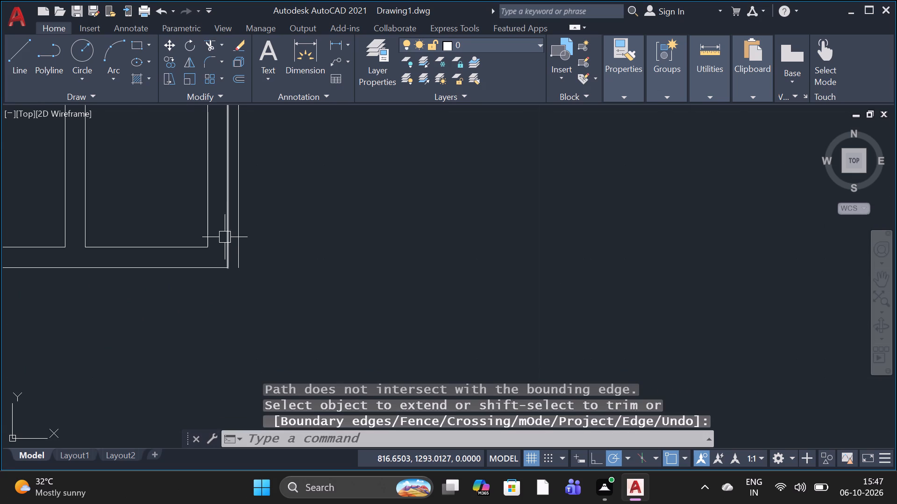
Erase the two redundant vertical lines running just inside the outermost right wall line beside the lower rooms.
{"action": "left_click", "coordinate": [227, 237]}
{"action": "key", "text": "Delete"}
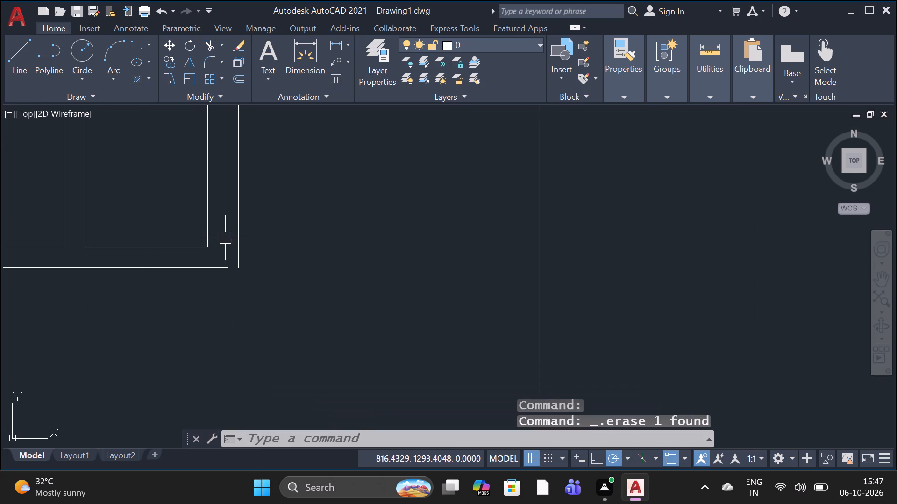
{"action": "scroll", "coordinate": [225, 238], "scroll_direction": "down", "scroll_amount": 3}
{"action": "scroll", "coordinate": [229, 160], "scroll_direction": "up", "scroll_amount": 2}
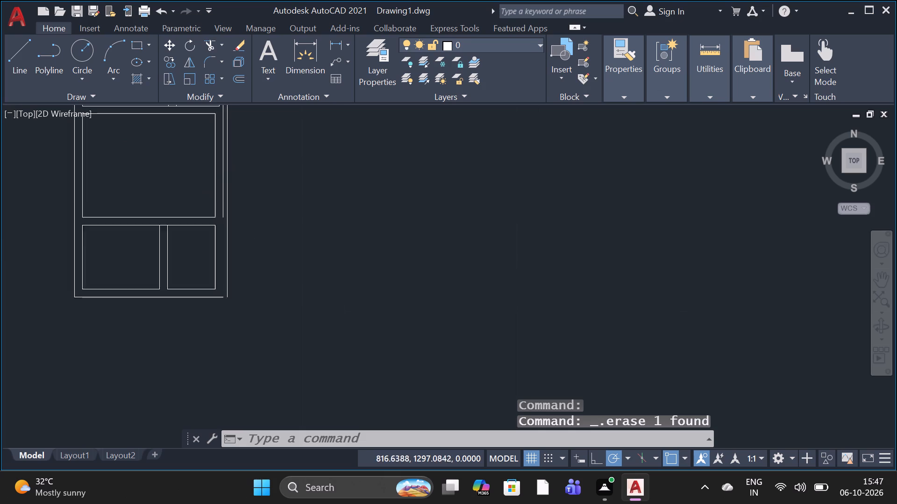
{"action": "scroll", "coordinate": [229, 160], "scroll_direction": "up", "scroll_amount": 2}
{"action": "left_click", "coordinate": [203, 194]}
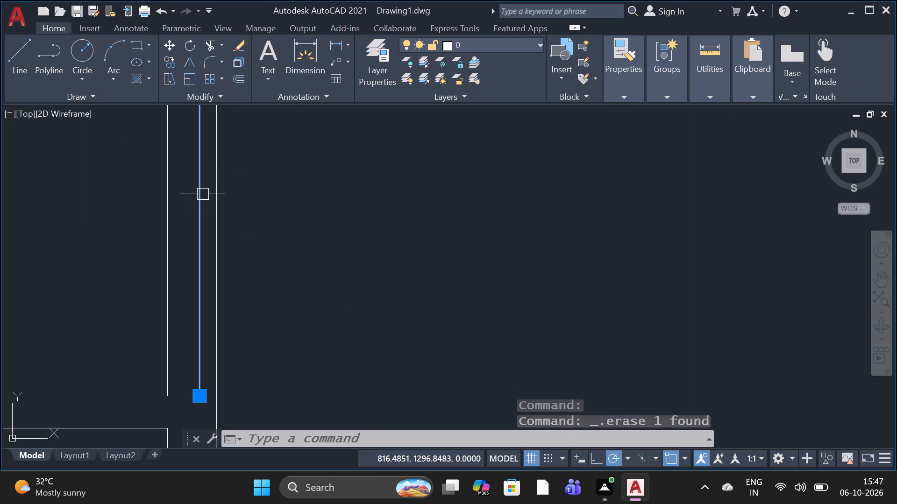
{"action": "key", "text": "Delete"}
Extend the bottom outer wall line across the gap to meet the outermost right wall line.
{"action": "scroll", "coordinate": [201, 207], "scroll_direction": "down", "scroll_amount": 6}
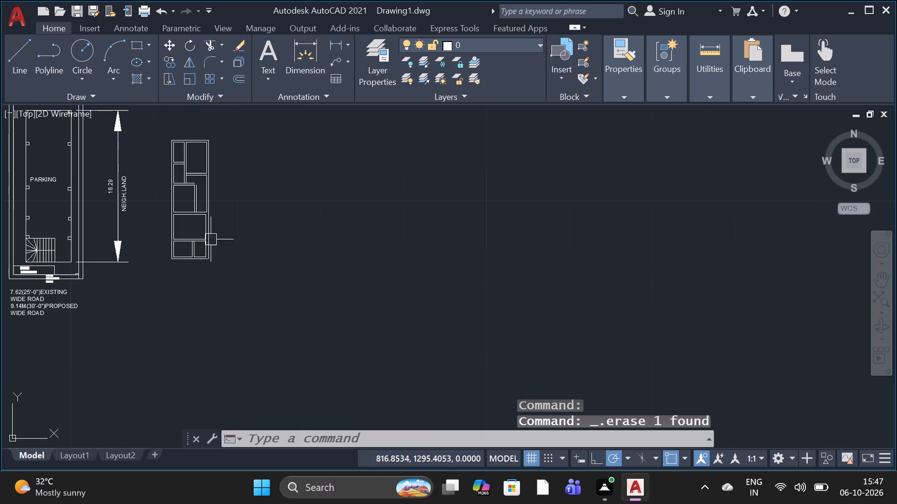
{"action": "scroll", "coordinate": [212, 272], "scroll_direction": "up", "scroll_amount": 3}
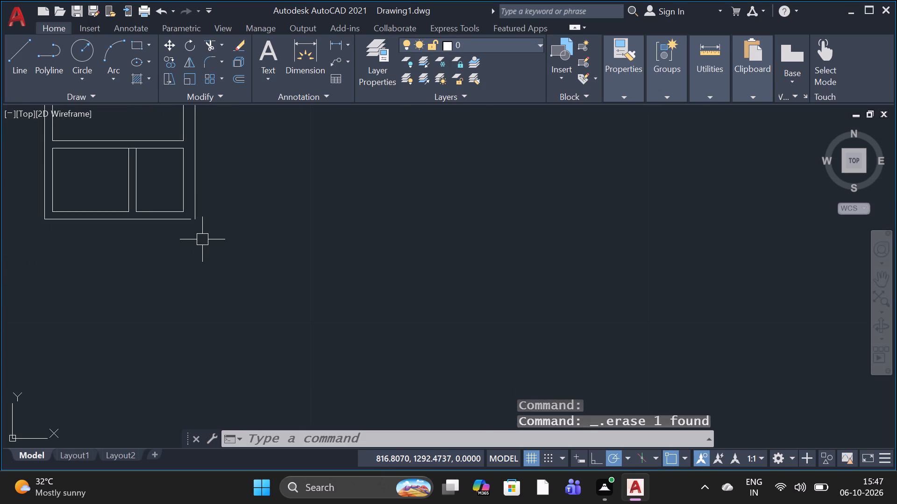
{"action": "type", "text": "EX"}
{"action": "key", "text": "space"}
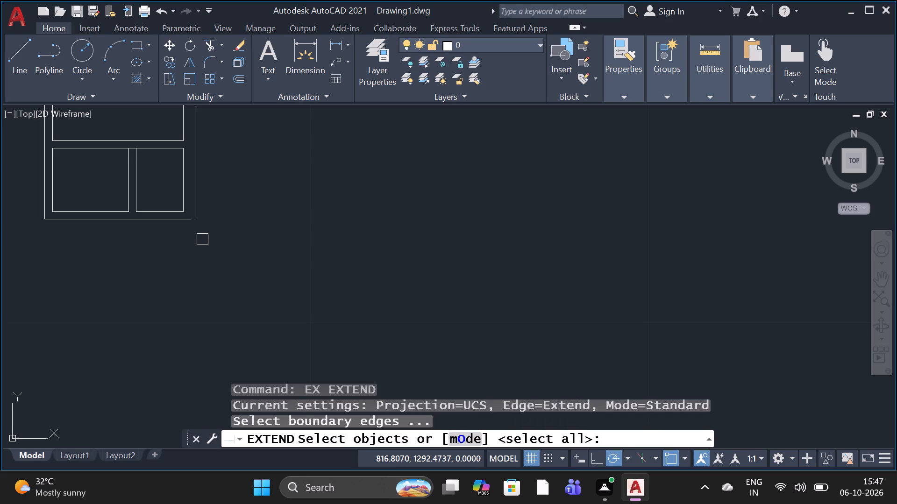
{"action": "key", "text": "space"}
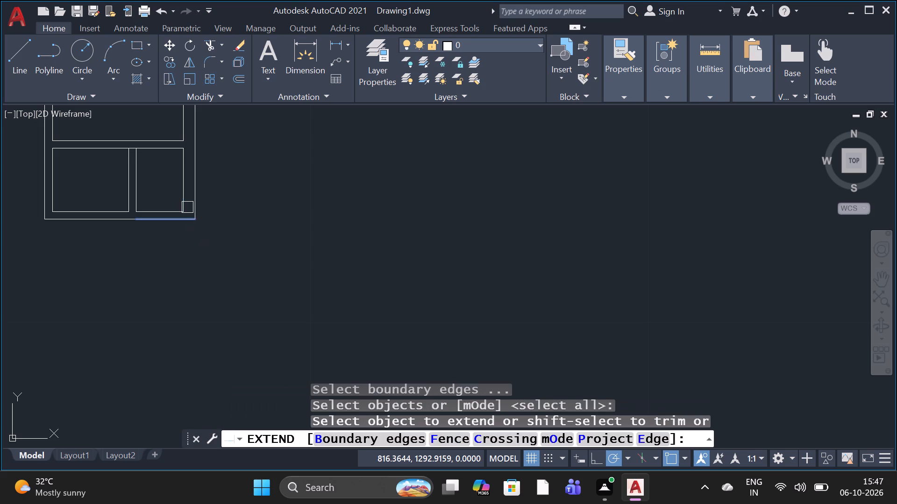
{"action": "scroll", "coordinate": [186, 217], "scroll_direction": "up", "scroll_amount": 3}
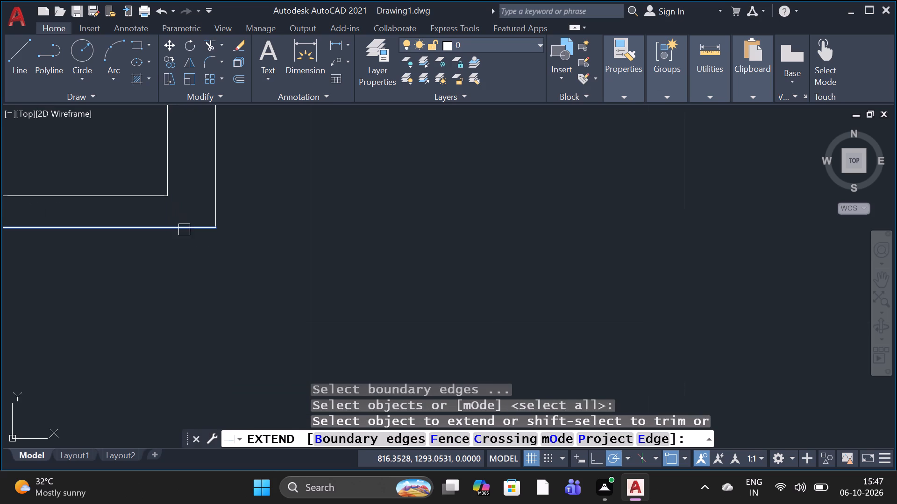
{"action": "left_click", "coordinate": [184, 230]}
{"action": "key", "text": "space"}
Extend the middle left room's upper and right outer wall lines until they meet in a corner, and end the Extend command.
{"action": "scroll", "coordinate": [221, 238], "scroll_direction": "down", "scroll_amount": 5}
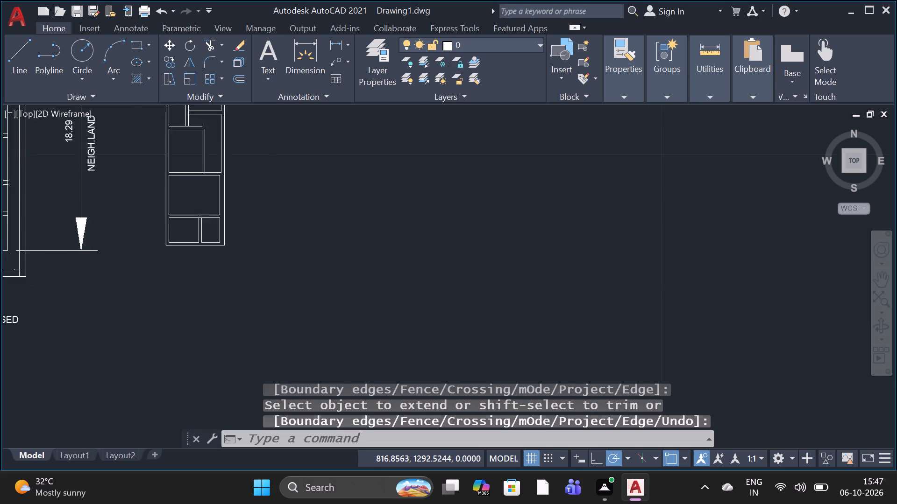
{"action": "scroll", "coordinate": [228, 252], "scroll_direction": "down", "scroll_amount": 2}
{"action": "scroll", "coordinate": [218, 185], "scroll_direction": "up", "scroll_amount": 4}
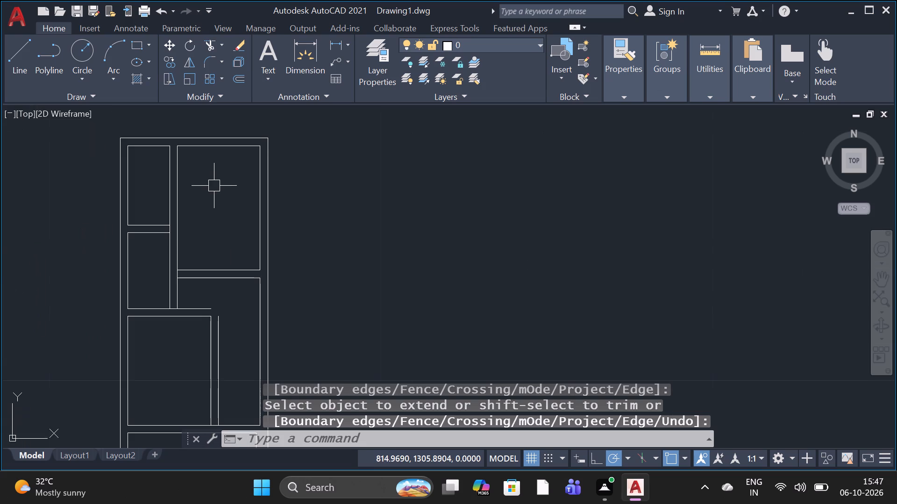
{"action": "scroll", "coordinate": [214, 186], "scroll_direction": "down", "scroll_amount": 1}
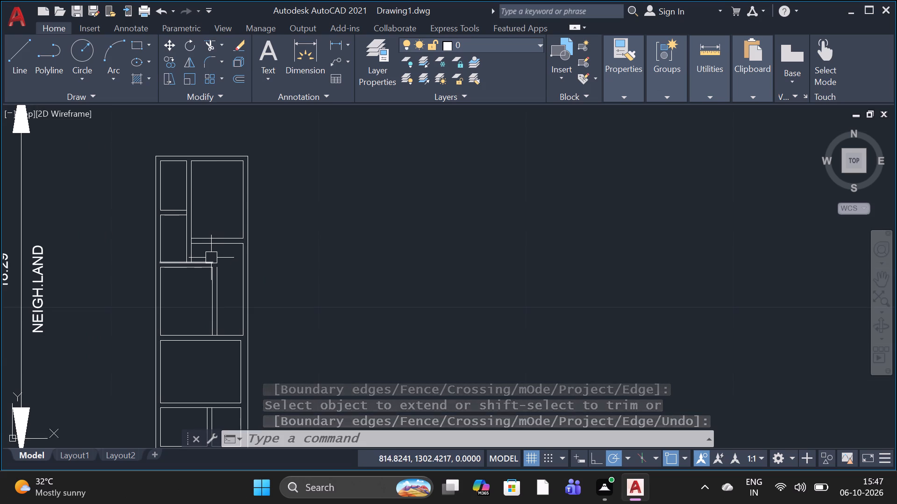
{"action": "key", "text": "e"}
{"action": "type", "text": "X"}
{"action": "key", "text": "space"}
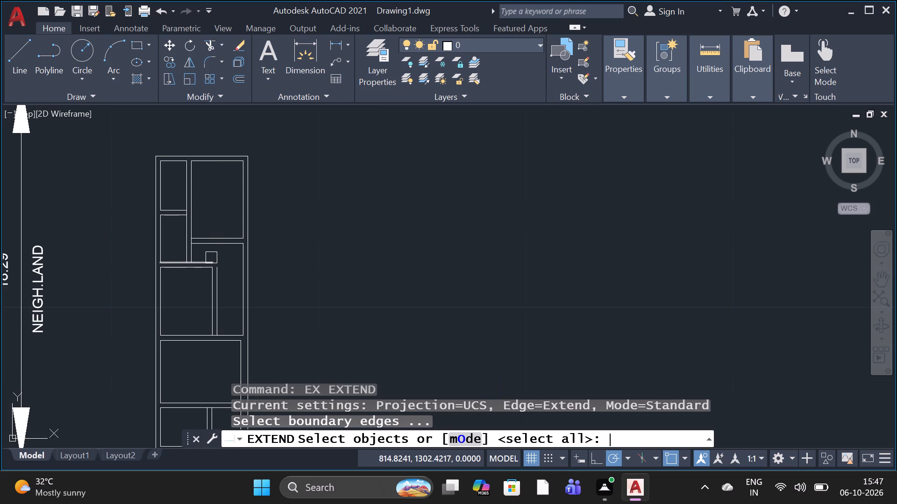
{"action": "key", "text": "space"}
{"action": "scroll", "coordinate": [206, 272], "scroll_direction": "up", "scroll_amount": 3}
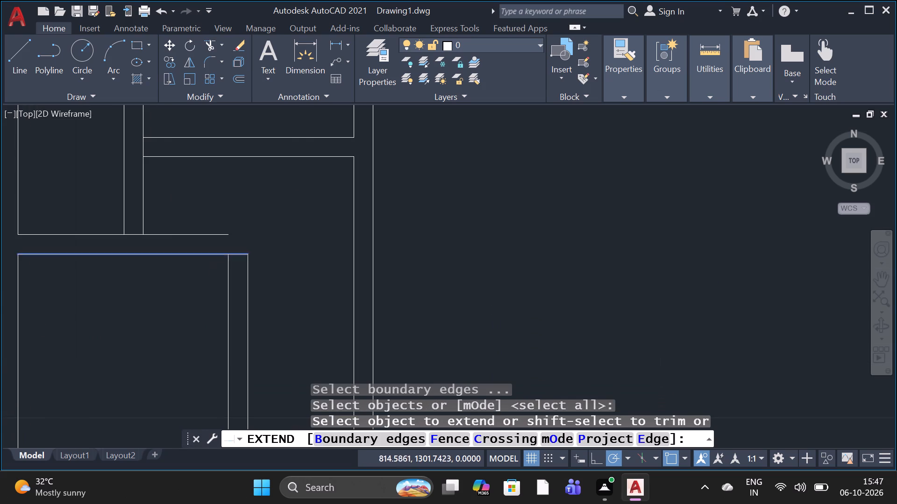
{"action": "left_click", "coordinate": [222, 238]}
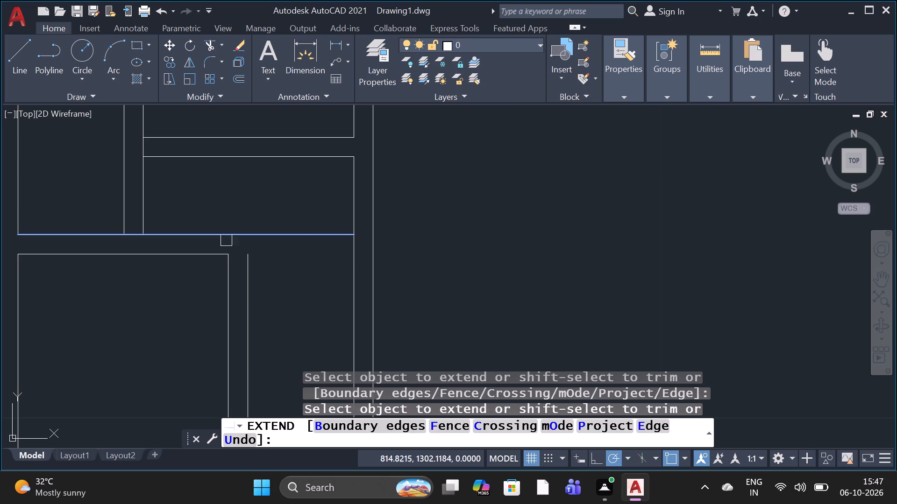
{"action": "left_click", "coordinate": [244, 261]}
{"action": "scroll", "coordinate": [245, 260], "scroll_direction": "down", "scroll_amount": 3}
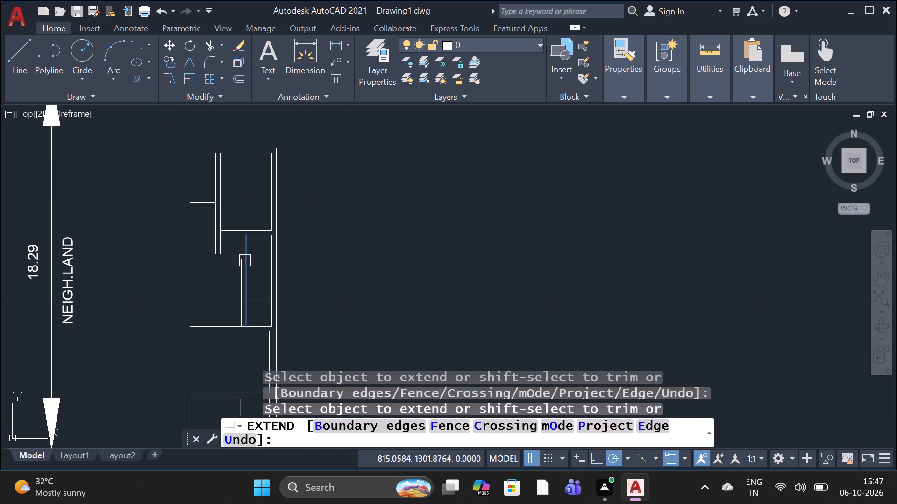
{"action": "scroll", "coordinate": [235, 314], "scroll_direction": "down", "scroll_amount": 3}
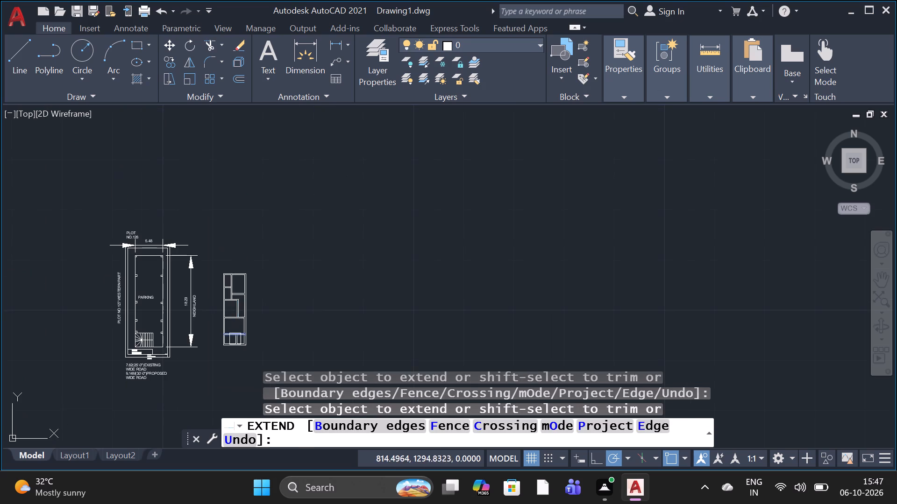
{"action": "scroll", "coordinate": [235, 345], "scroll_direction": "up", "scroll_amount": 4}
{"action": "scroll", "coordinate": [242, 334], "scroll_direction": "down", "scroll_amount": 3}
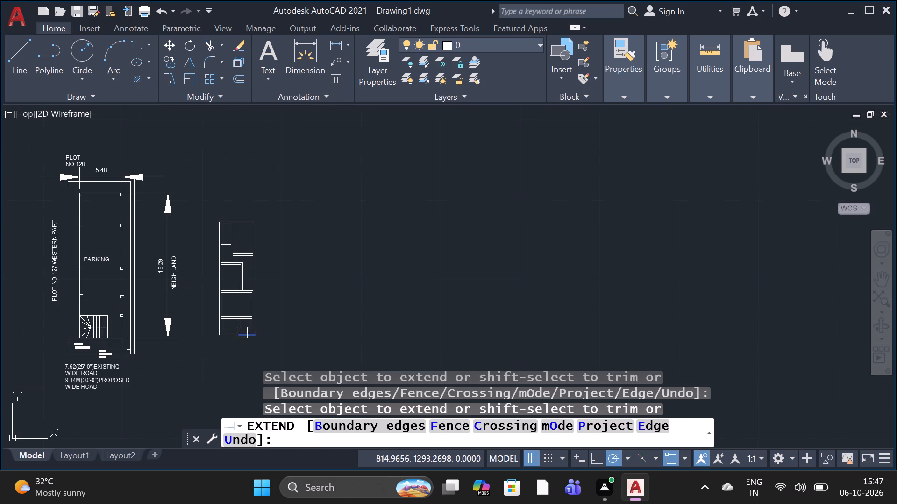
{"action": "scroll", "coordinate": [233, 237], "scroll_direction": "up", "scroll_amount": 4}
{"action": "scroll", "coordinate": [236, 231], "scroll_direction": "down", "scroll_amount": 1}
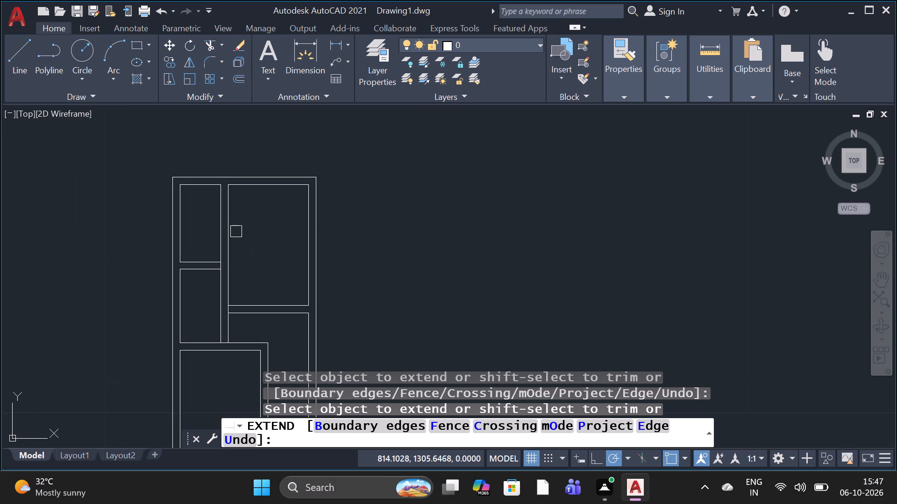
{"action": "scroll", "coordinate": [236, 231], "scroll_direction": "down", "scroll_amount": 1}
{"action": "key", "text": "Escape"}
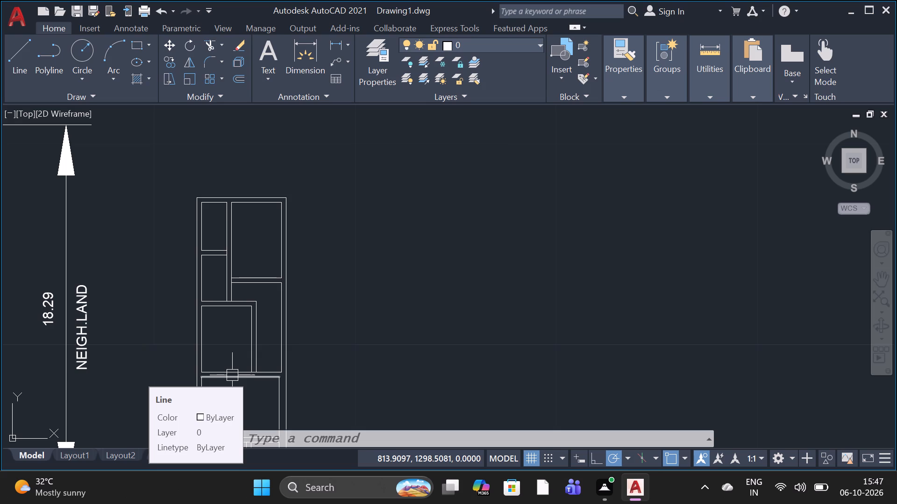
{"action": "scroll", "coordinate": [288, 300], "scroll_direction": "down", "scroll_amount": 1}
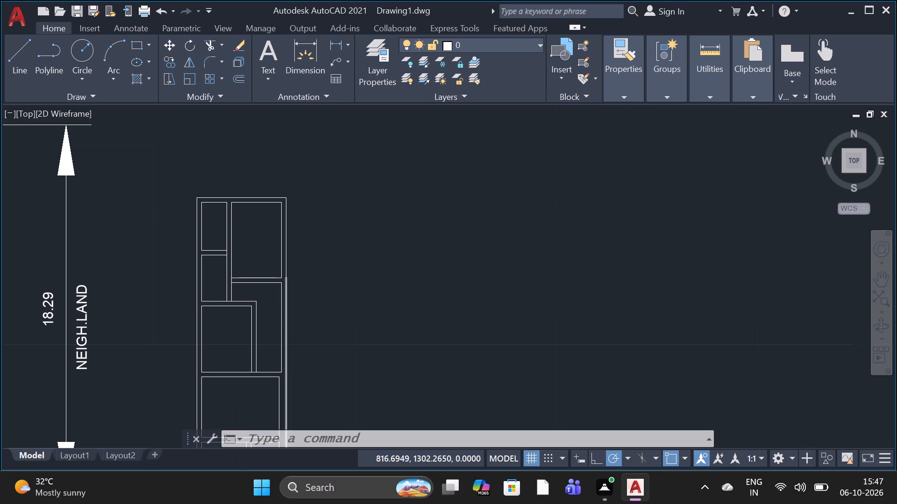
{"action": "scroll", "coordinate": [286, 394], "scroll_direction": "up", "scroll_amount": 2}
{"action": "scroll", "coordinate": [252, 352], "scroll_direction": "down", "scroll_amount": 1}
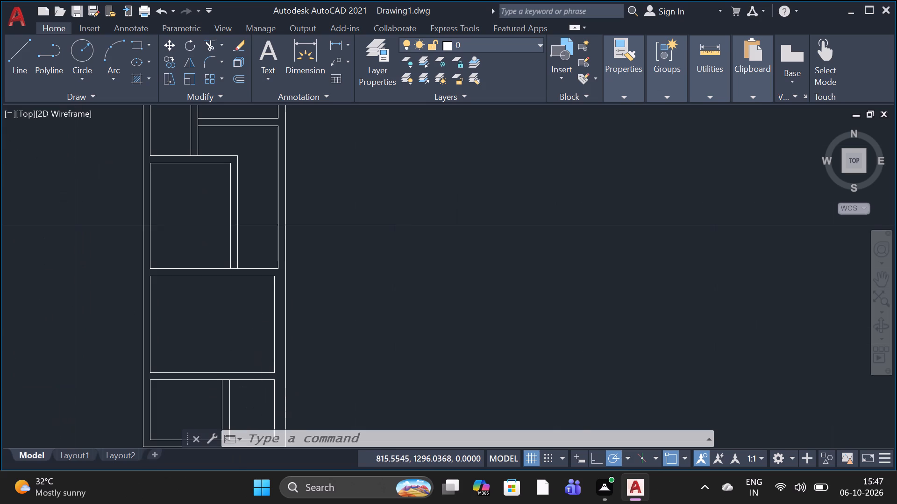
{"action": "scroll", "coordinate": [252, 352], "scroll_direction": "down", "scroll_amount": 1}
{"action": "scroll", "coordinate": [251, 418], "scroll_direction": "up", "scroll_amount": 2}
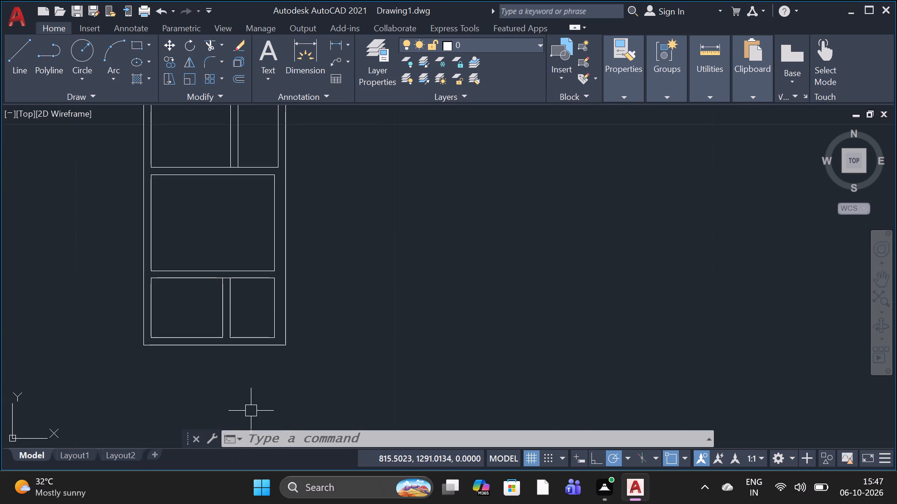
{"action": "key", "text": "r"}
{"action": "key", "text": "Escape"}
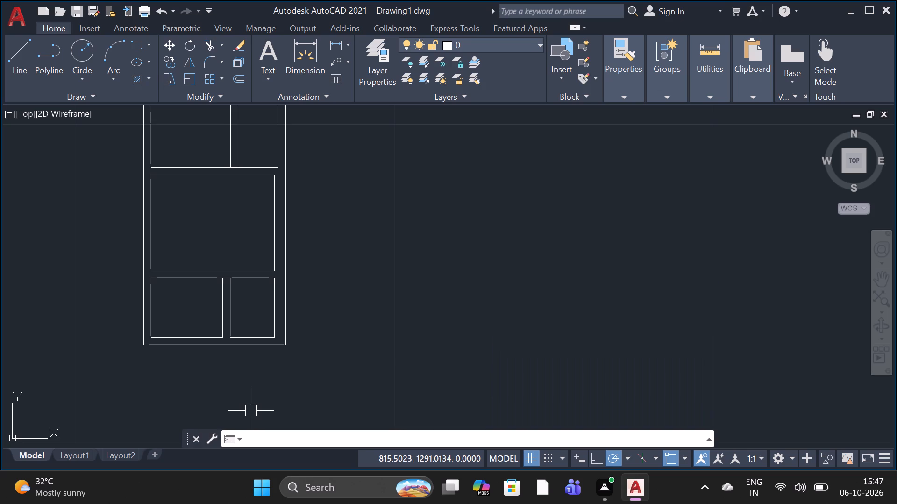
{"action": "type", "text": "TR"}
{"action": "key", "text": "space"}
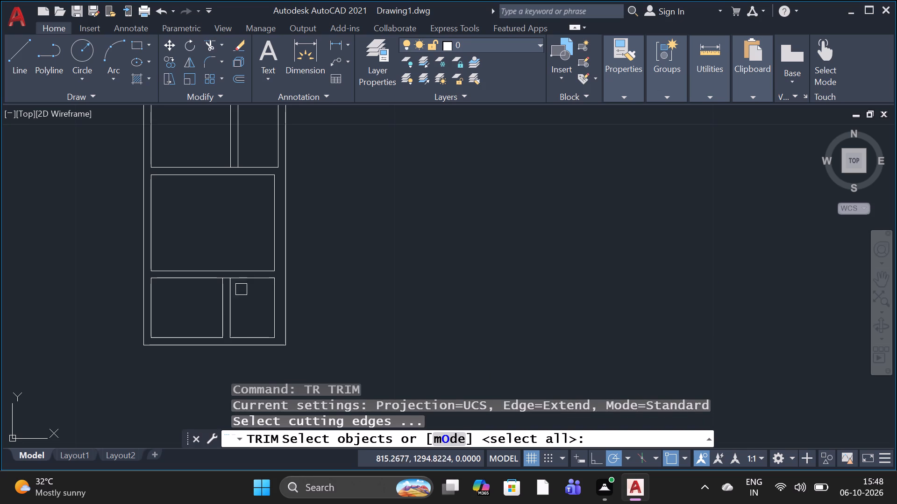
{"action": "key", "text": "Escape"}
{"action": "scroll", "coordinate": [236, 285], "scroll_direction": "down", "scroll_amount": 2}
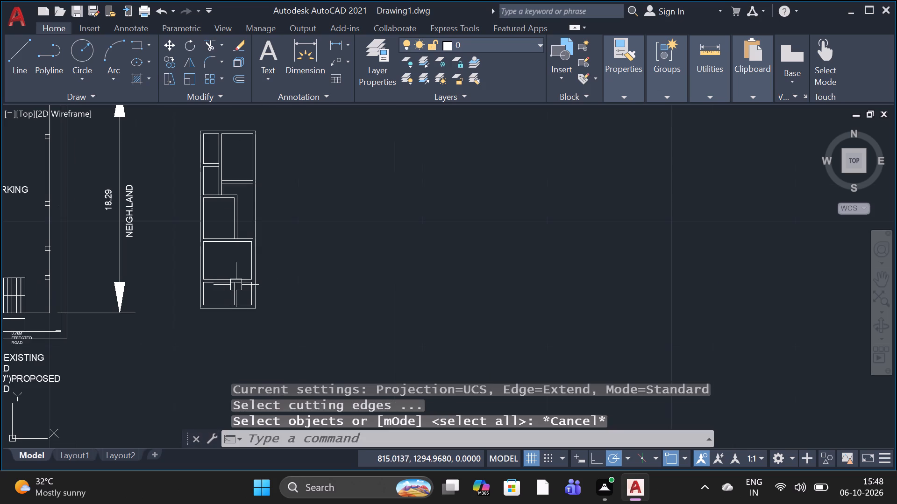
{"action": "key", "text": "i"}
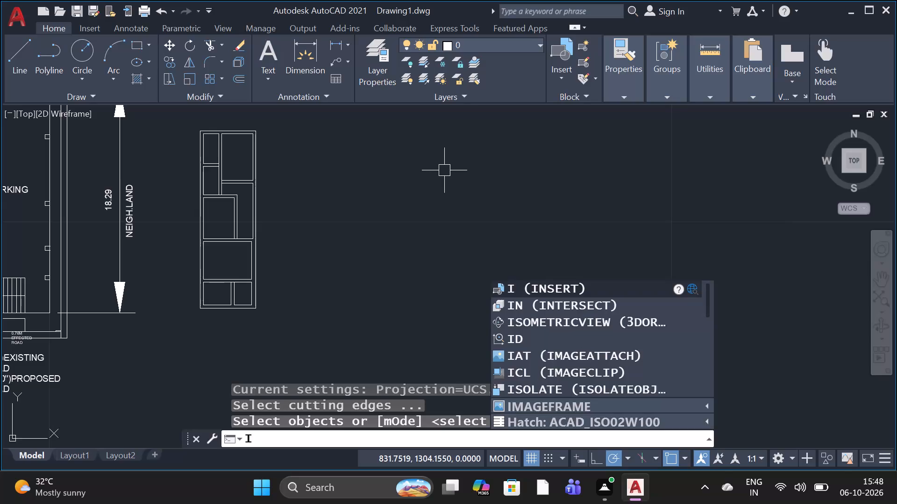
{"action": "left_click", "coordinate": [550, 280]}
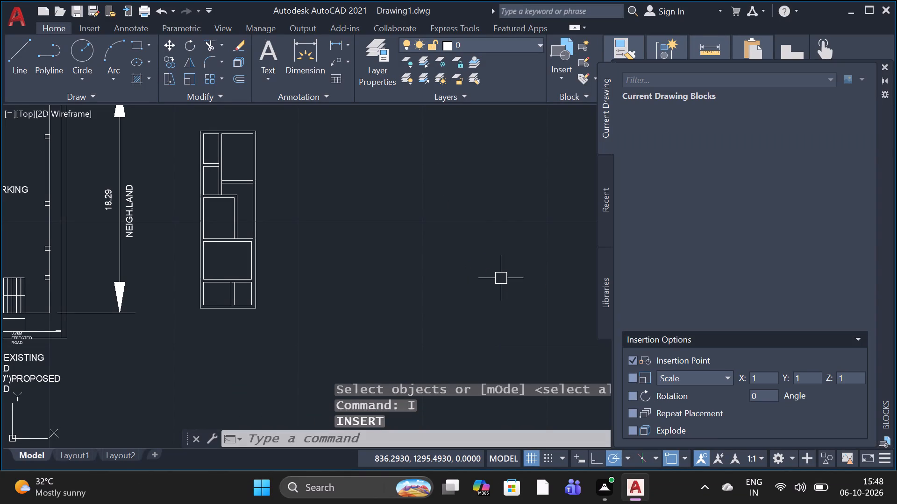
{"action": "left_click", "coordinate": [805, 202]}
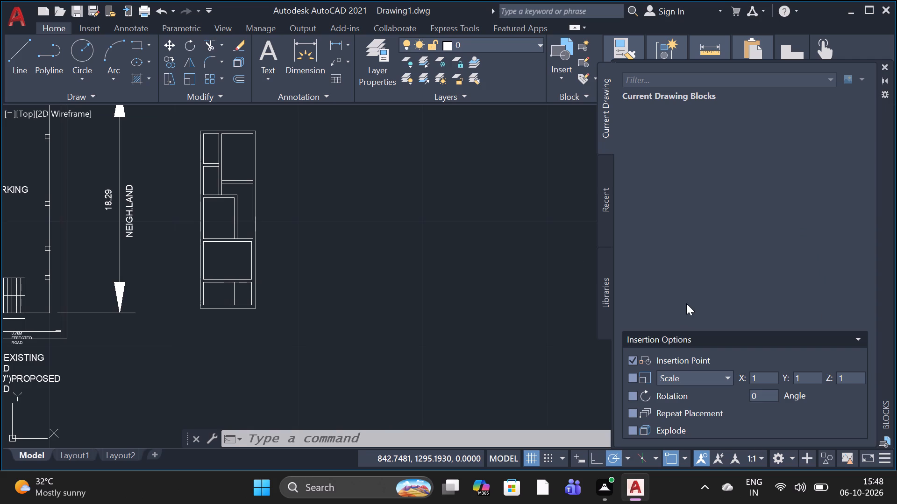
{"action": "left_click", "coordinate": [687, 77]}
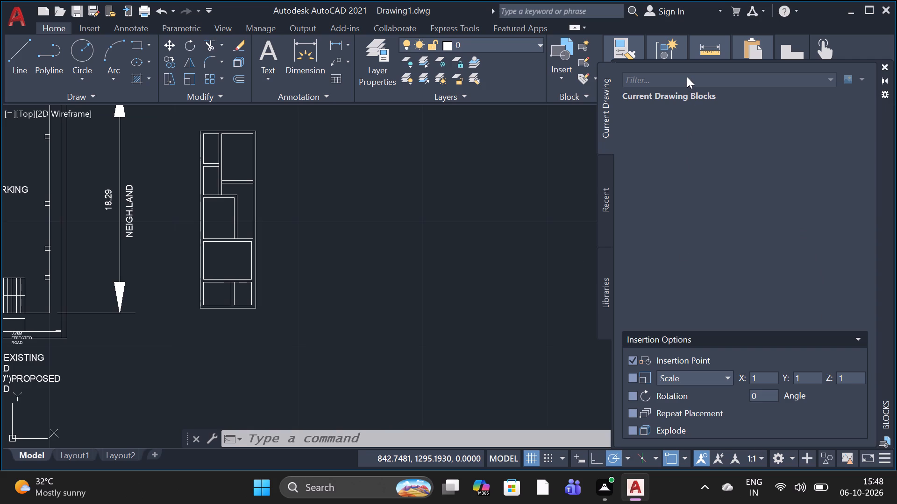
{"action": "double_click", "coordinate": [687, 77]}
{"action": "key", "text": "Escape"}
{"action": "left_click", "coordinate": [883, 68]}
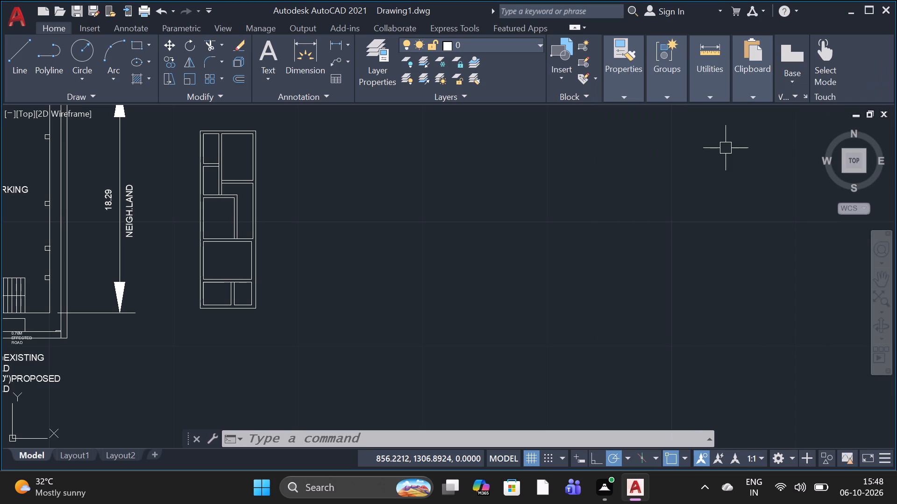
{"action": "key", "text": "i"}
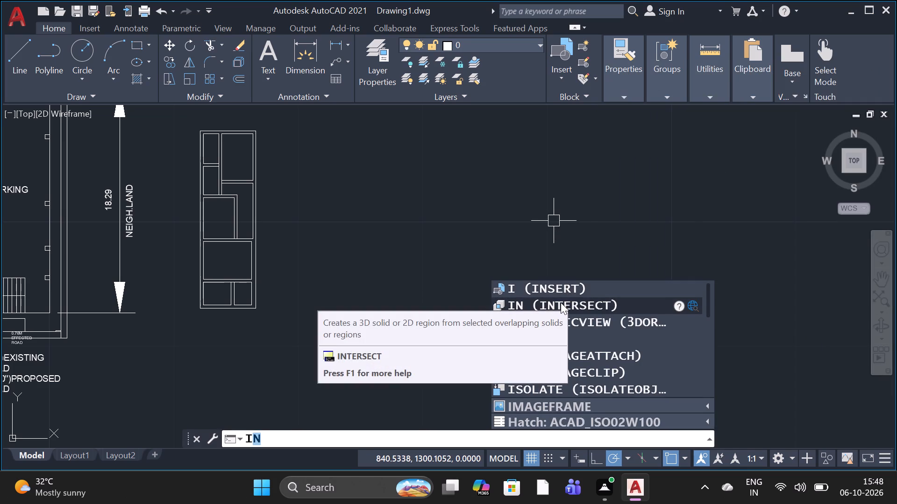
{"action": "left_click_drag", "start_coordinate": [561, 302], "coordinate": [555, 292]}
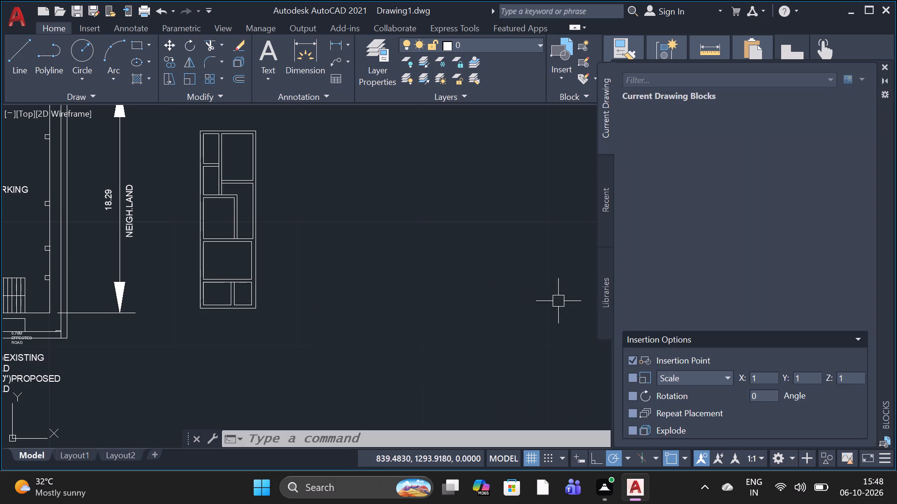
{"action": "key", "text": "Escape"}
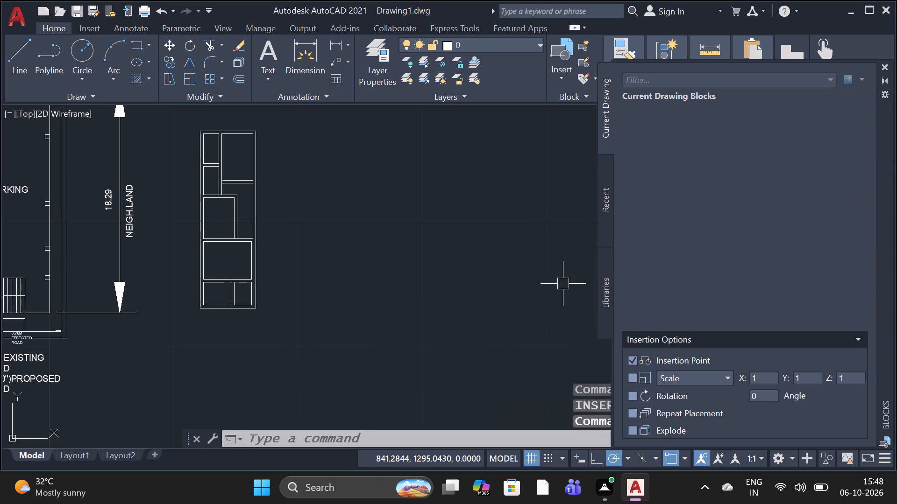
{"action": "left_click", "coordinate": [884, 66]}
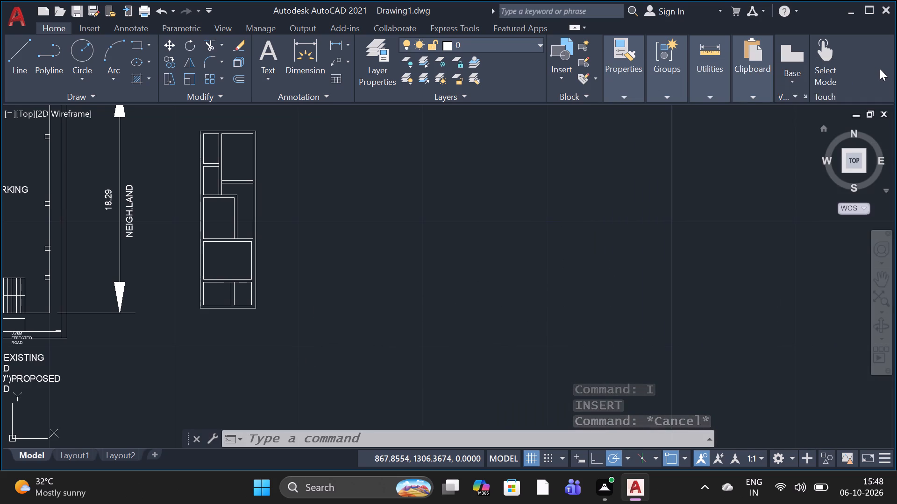
Open the block insertion palette and show the recently used blocks, leaving the Explode option off.
{"action": "type", "text": "IN"}
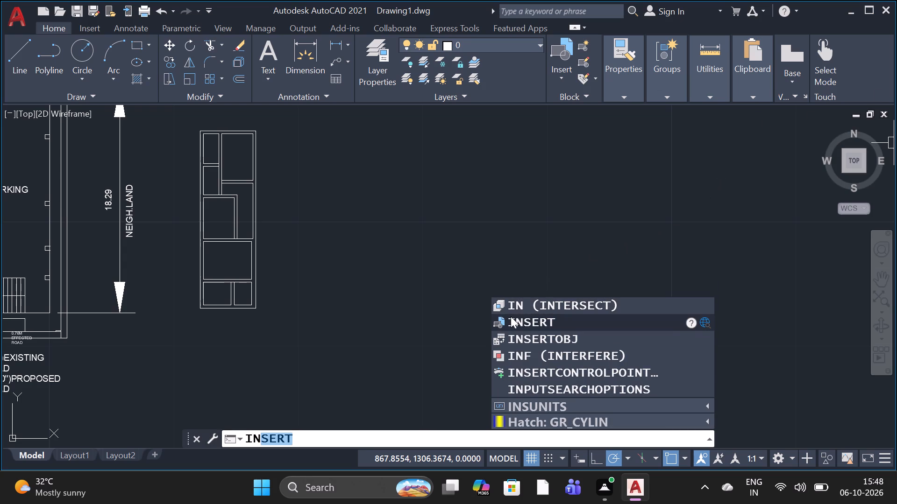
{"action": "left_click", "coordinate": [511, 316]}
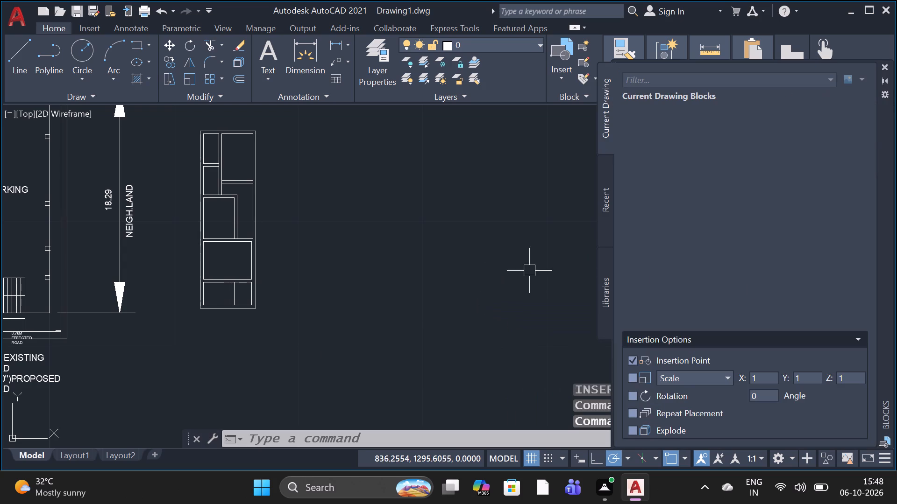
{"action": "scroll", "coordinate": [748, 294], "scroll_direction": "down", "scroll_amount": 2}
{"action": "scroll", "coordinate": [676, 432], "scroll_direction": "up", "scroll_amount": 3}
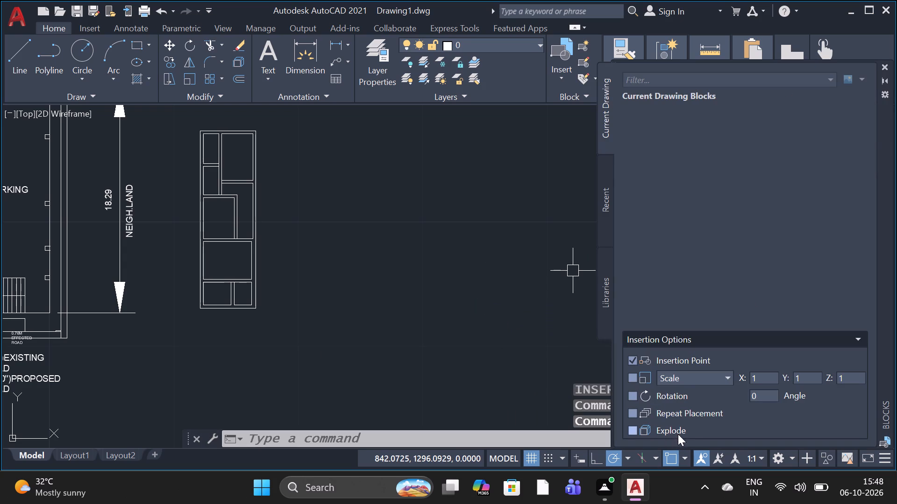
{"action": "left_click", "coordinate": [685, 428]}
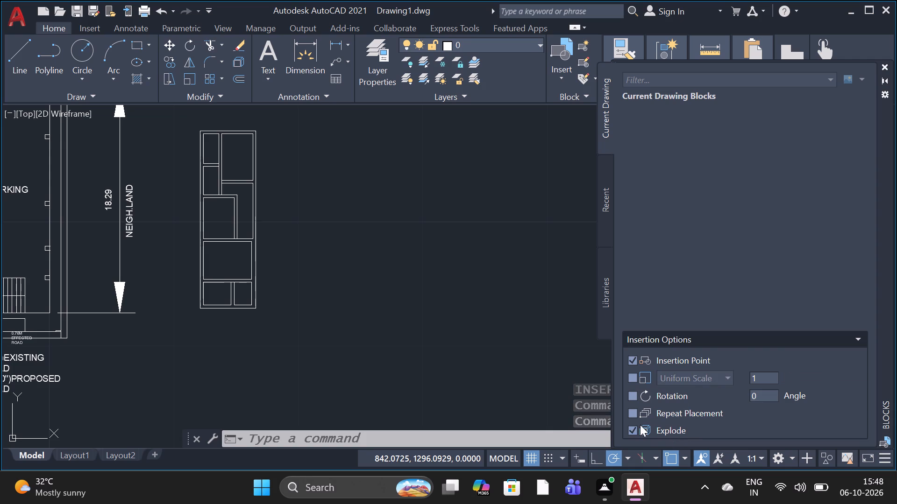
{"action": "left_click", "coordinate": [634, 433]}
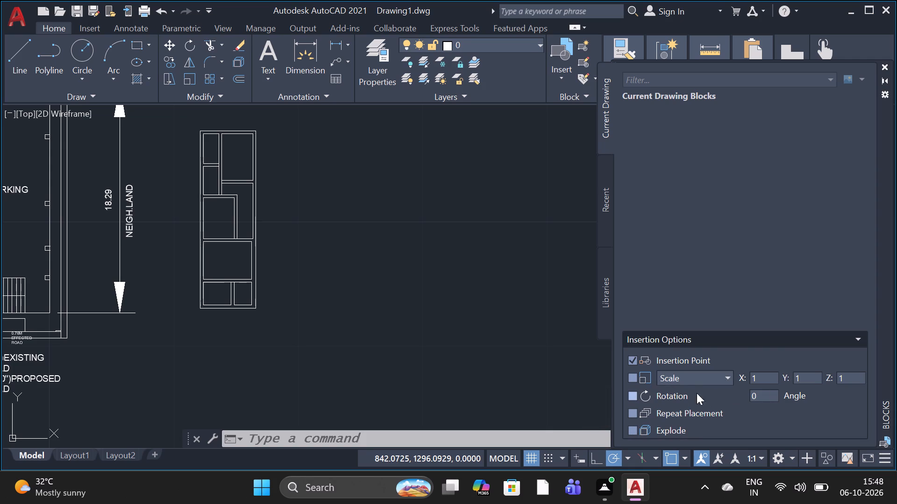
{"action": "scroll", "coordinate": [747, 331], "scroll_direction": "down", "scroll_amount": 1}
{"action": "double_click", "coordinate": [694, 234]}
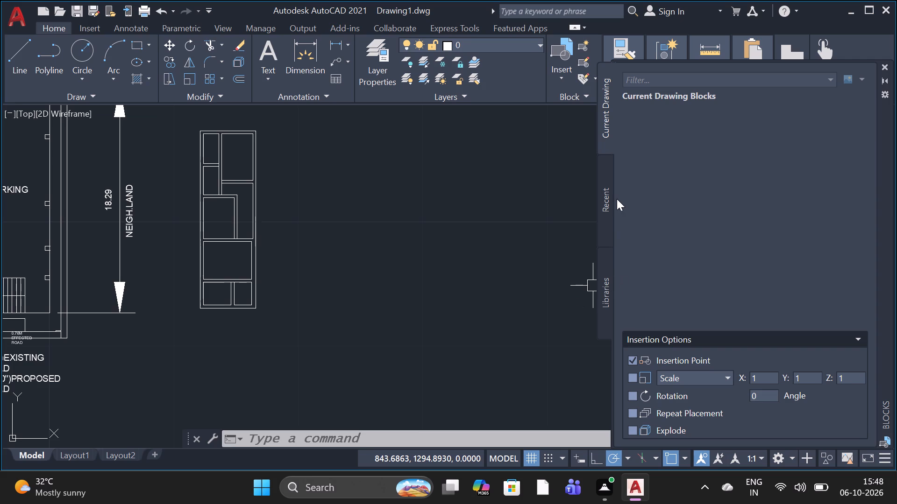
{"action": "double_click", "coordinate": [611, 211]}
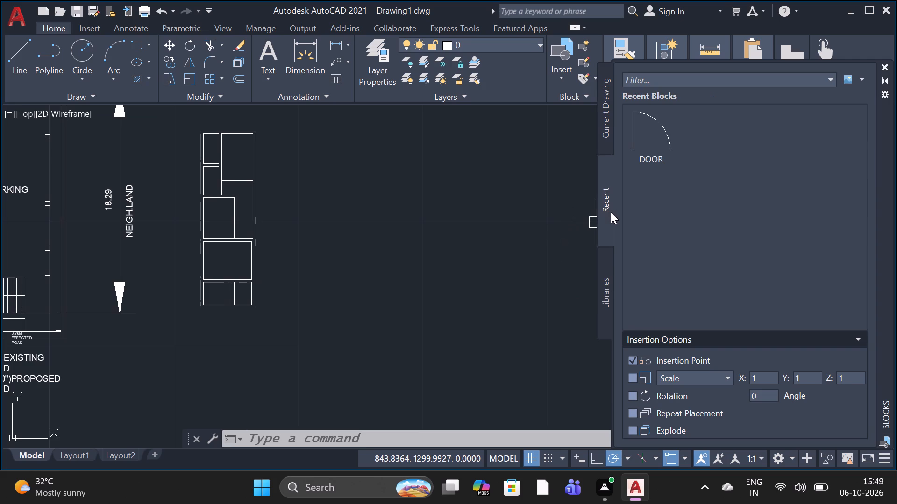
Insert the DOOR block from the recent blocks into the empty area beside the floor plan.
{"action": "left_click", "coordinate": [656, 133]}
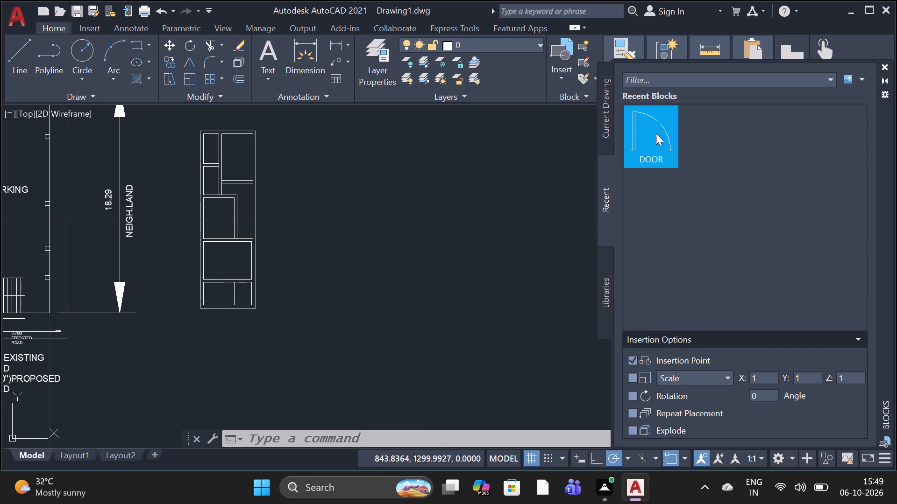
{"action": "double_click", "coordinate": [653, 147]}
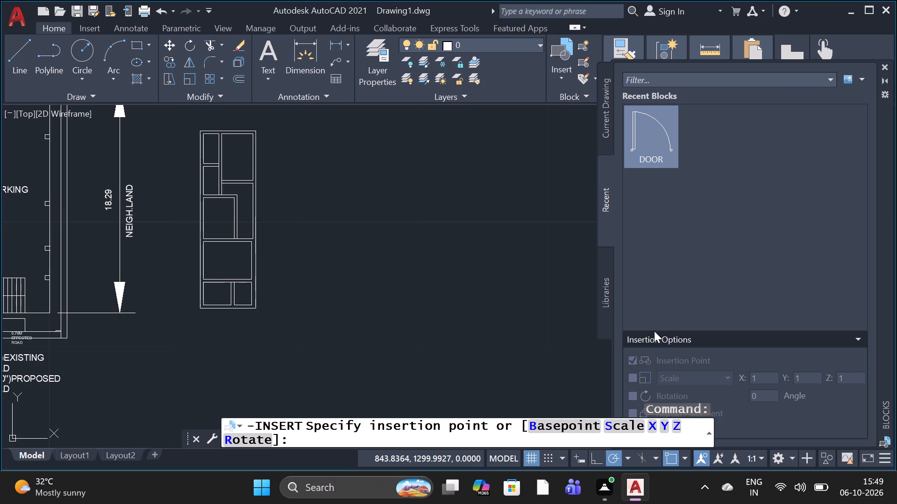
{"action": "left_click", "coordinate": [547, 422]}
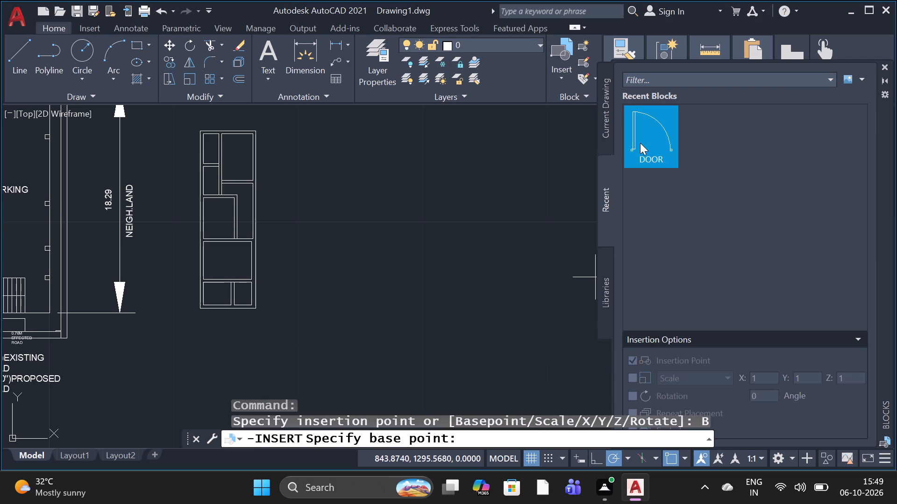
{"action": "scroll", "coordinate": [634, 146], "scroll_direction": "up", "scroll_amount": 3}
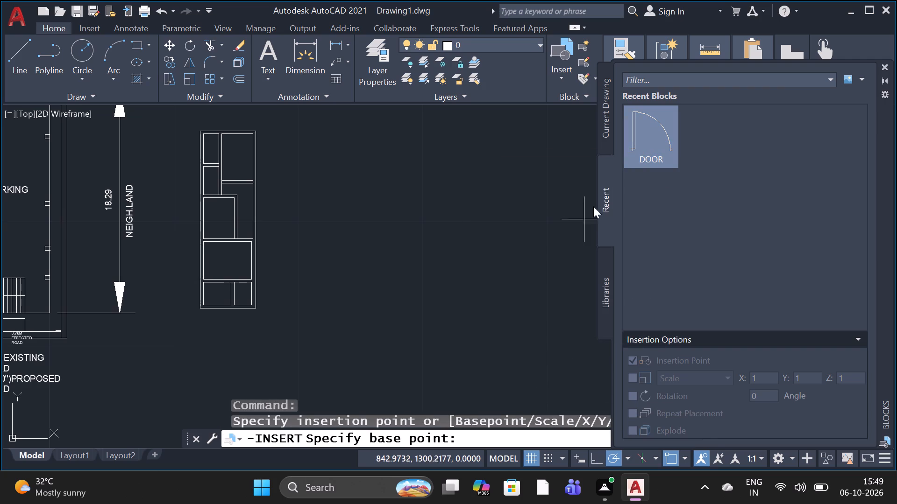
{"action": "scroll", "coordinate": [627, 154], "scroll_direction": "up", "scroll_amount": 5}
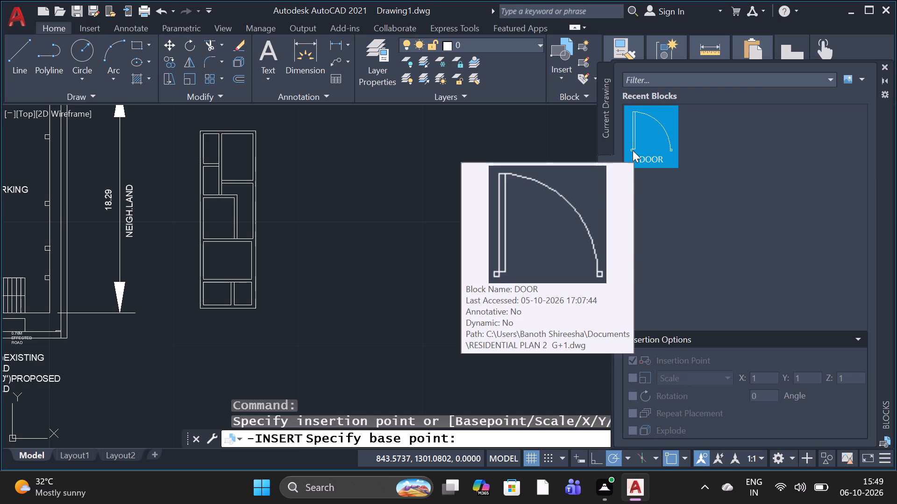
{"action": "left_click", "coordinate": [633, 150]}
{"action": "left_click", "coordinate": [650, 145]}
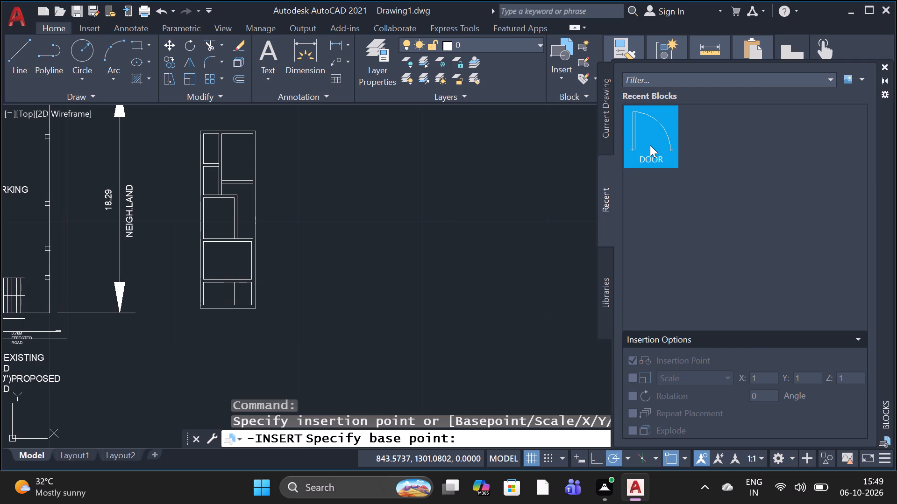
{"action": "key", "text": "space"}
{"action": "left_click", "coordinate": [317, 234]}
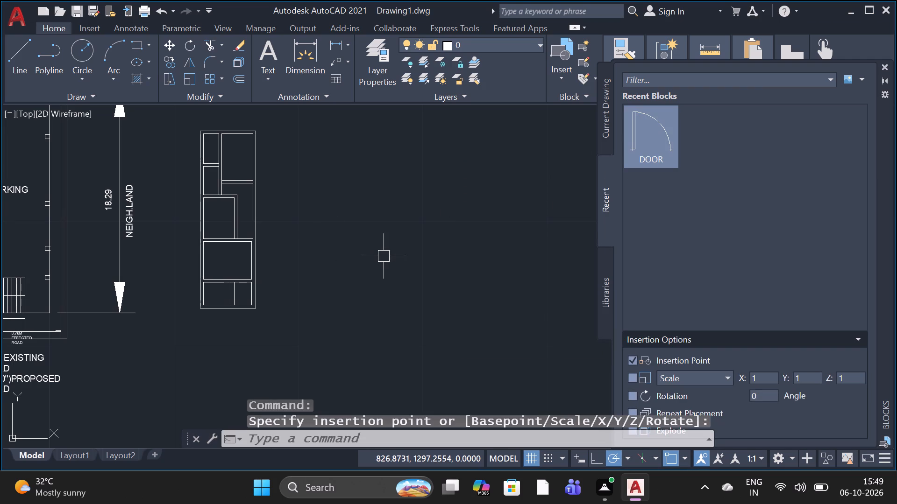
Start another insertion of the recent DOOR block and redefine the drawing's existing DOOR definition.
{"action": "double_click", "coordinate": [660, 161]}
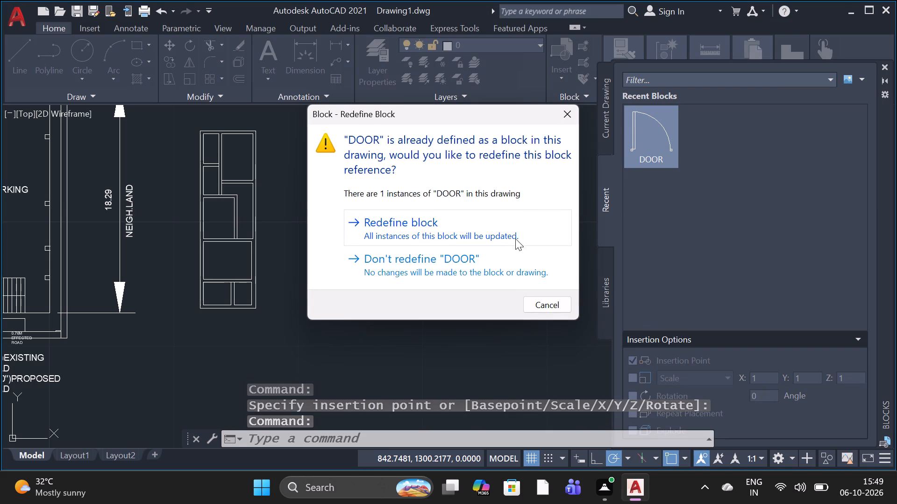
{"action": "left_click", "coordinate": [568, 121]}
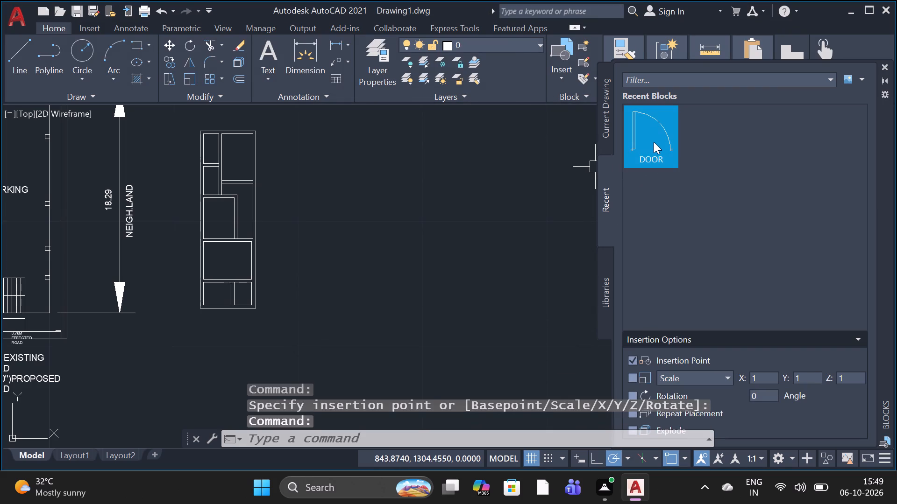
{"action": "left_click", "coordinate": [656, 142]}
{"action": "left_click", "coordinate": [656, 144]}
{"action": "left_click", "coordinate": [655, 147]}
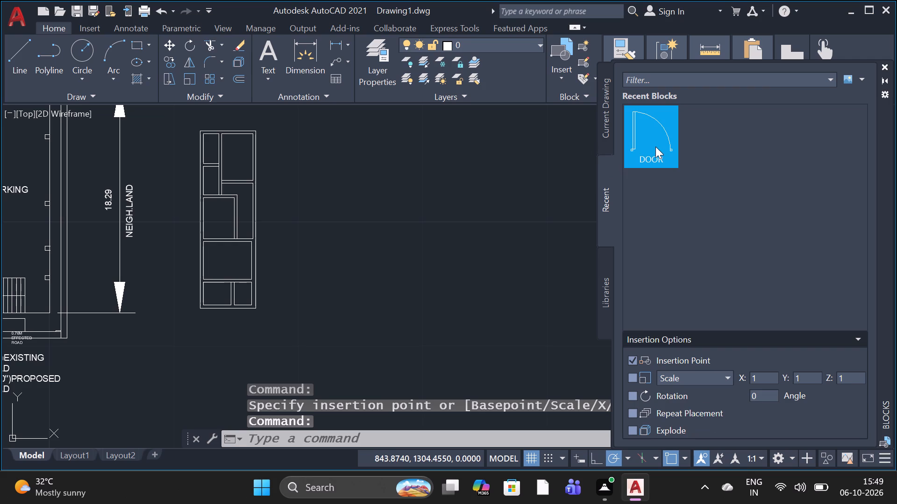
{"action": "key", "text": "space"}
{"action": "key", "text": "space"}
{"action": "double_click", "coordinate": [653, 154]}
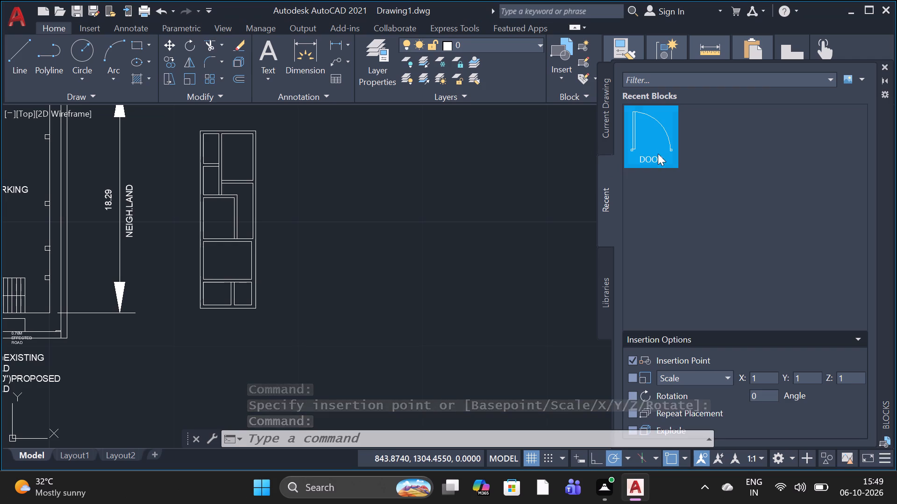
{"action": "left_click", "coordinate": [658, 154]}
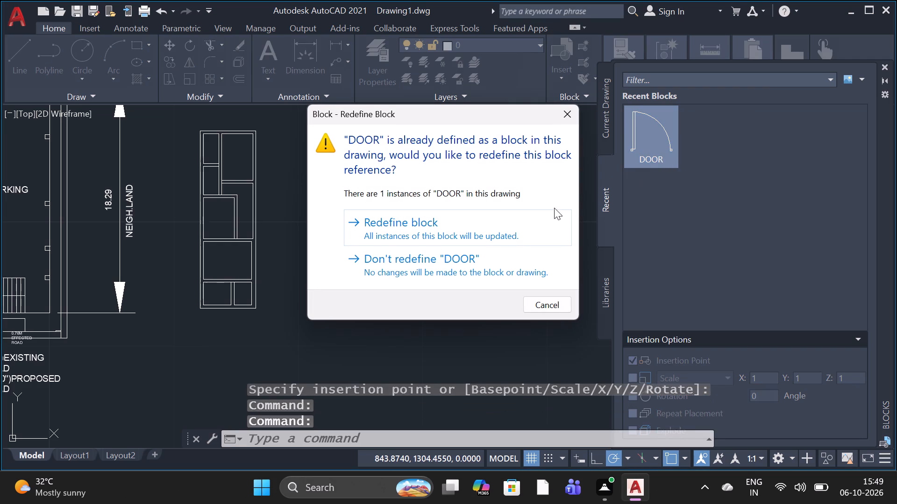
{"action": "left_click", "coordinate": [489, 232]}
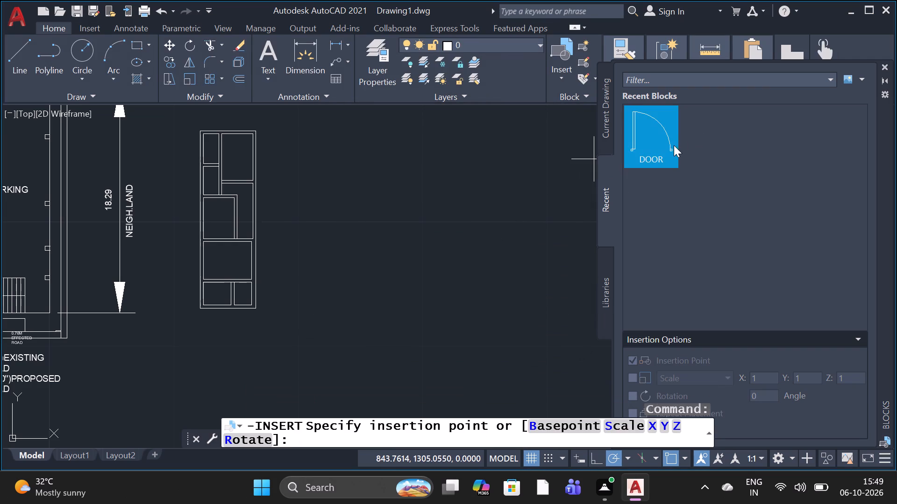
Place the redefined DOOR block in the empty area beside the floor plan, picking a new base point there.
{"action": "left_click", "coordinate": [549, 428]}
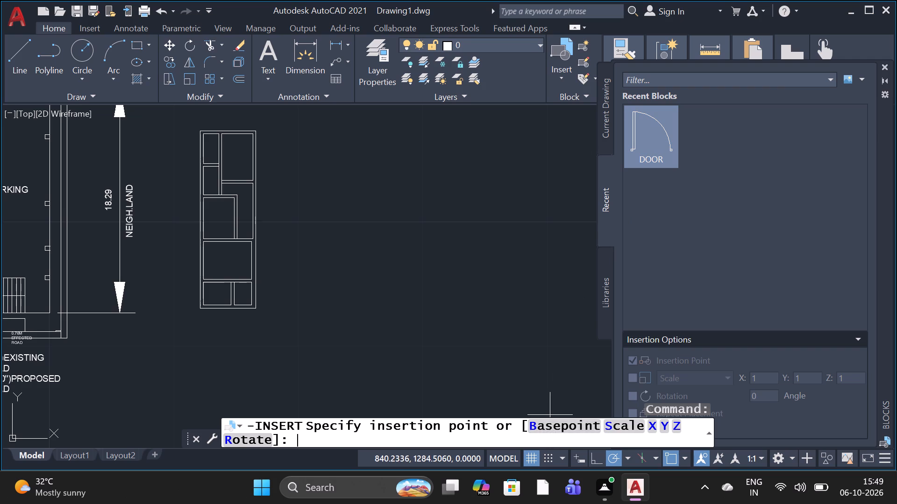
{"action": "left_click", "coordinate": [340, 258]}
{"action": "left_click", "coordinate": [364, 272]}
{"action": "left_click", "coordinate": [364, 272]}
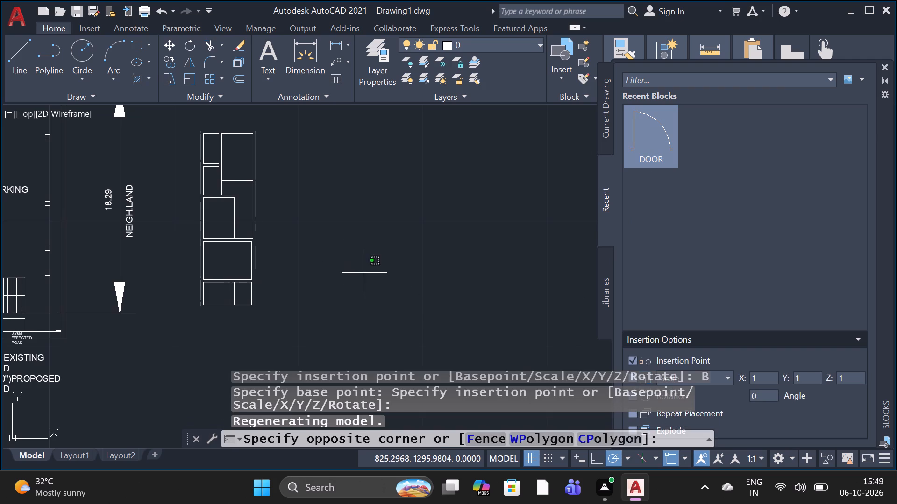
{"action": "left_click", "coordinate": [407, 301]}
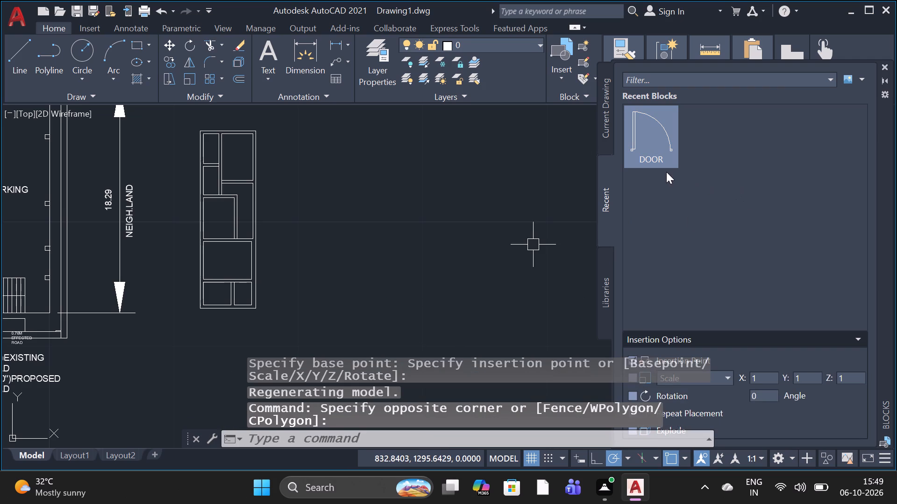
Insert DOOR on the bottom right room's upper wall line, about 0.85 from its right corner, using that corner as base point.
{"action": "left_click", "coordinate": [666, 161]}
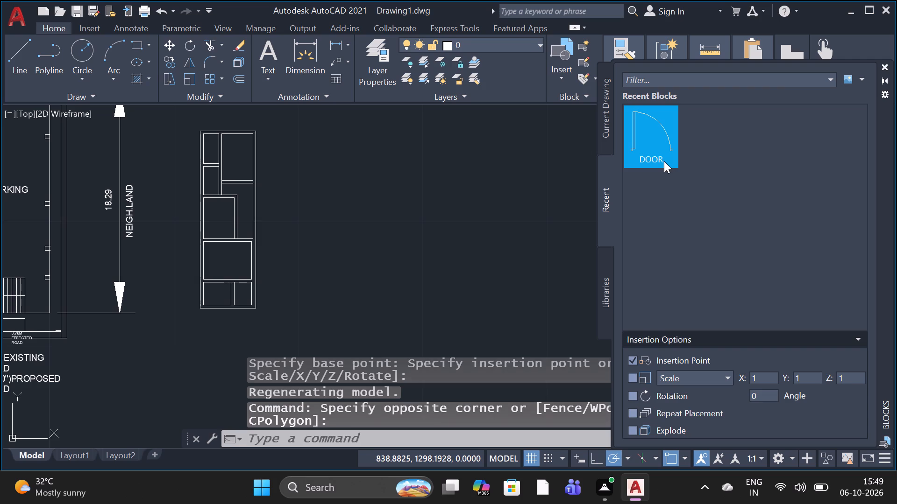
{"action": "double_click", "coordinate": [664, 161]}
{"action": "double_click", "coordinate": [664, 161]}
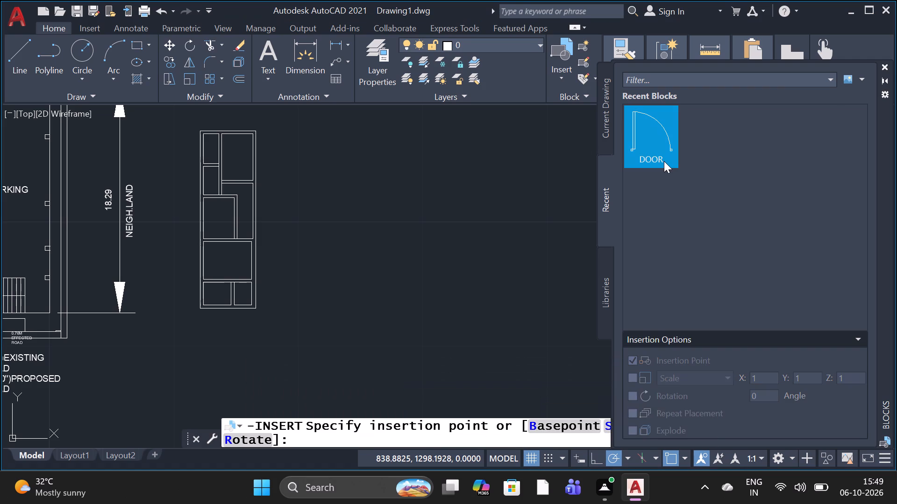
{"action": "left_click", "coordinate": [664, 161]}
{"action": "double_click", "coordinate": [664, 161]}
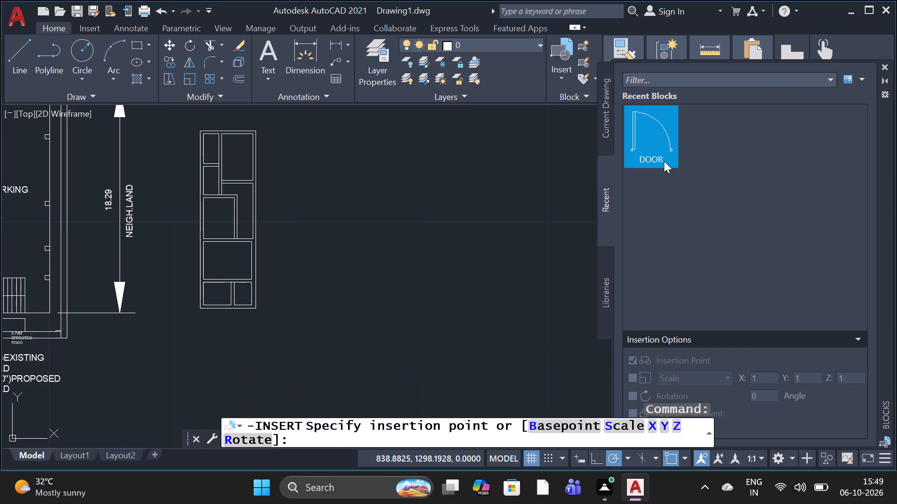
{"action": "double_click", "coordinate": [664, 161]}
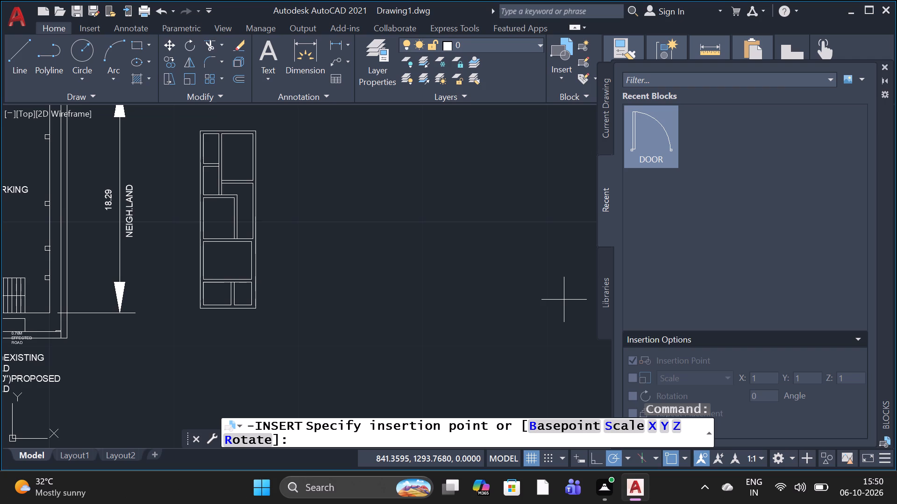
{"action": "left_click", "coordinate": [649, 153]}
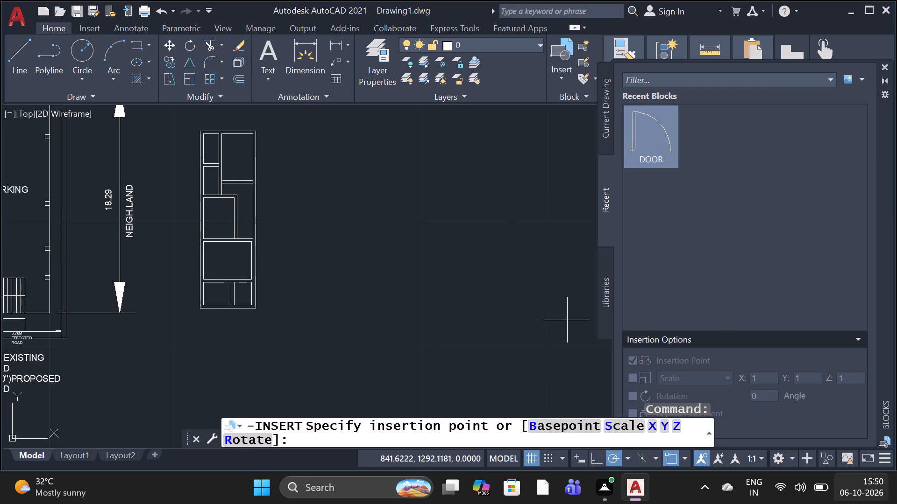
{"action": "left_click", "coordinate": [565, 429]}
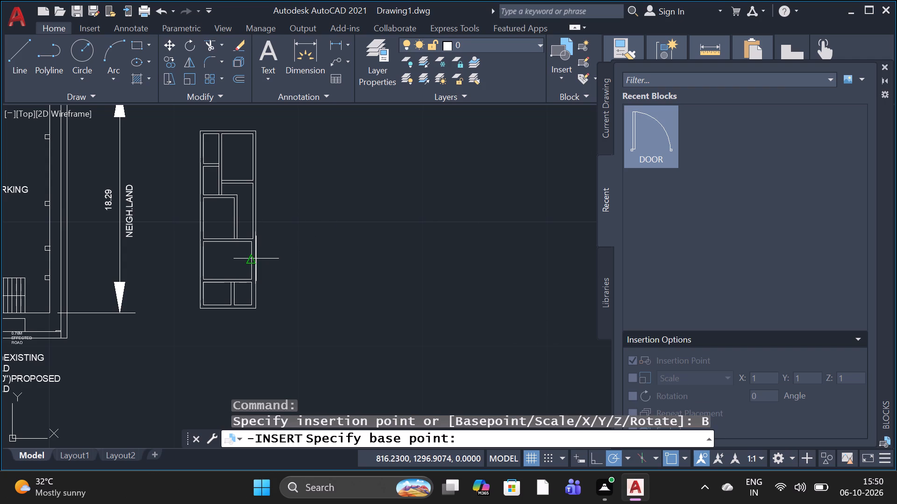
{"action": "scroll", "coordinate": [251, 281], "scroll_direction": "up", "scroll_amount": 3}
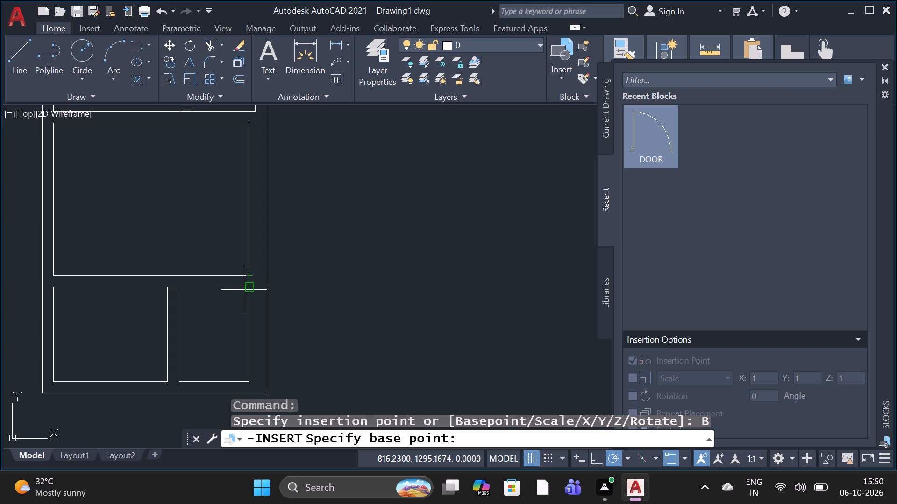
{"action": "left_click", "coordinate": [244, 290]}
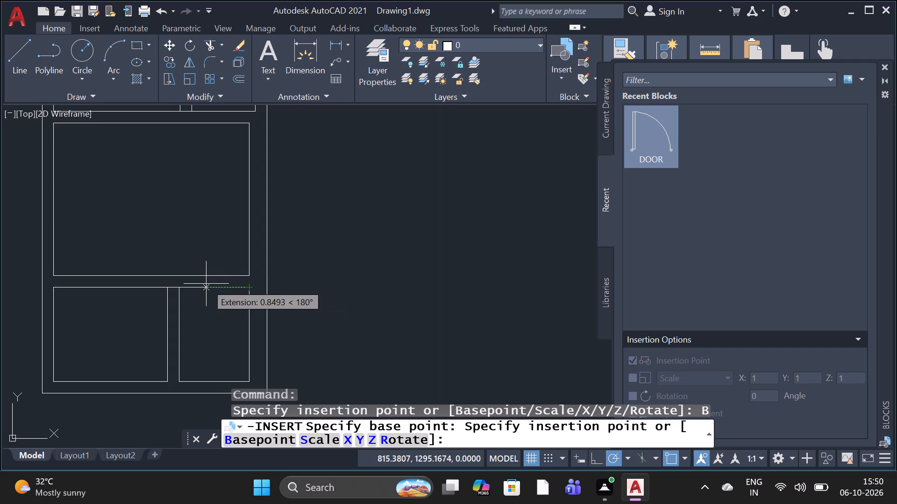
{"action": "left_click", "coordinate": [206, 287]}
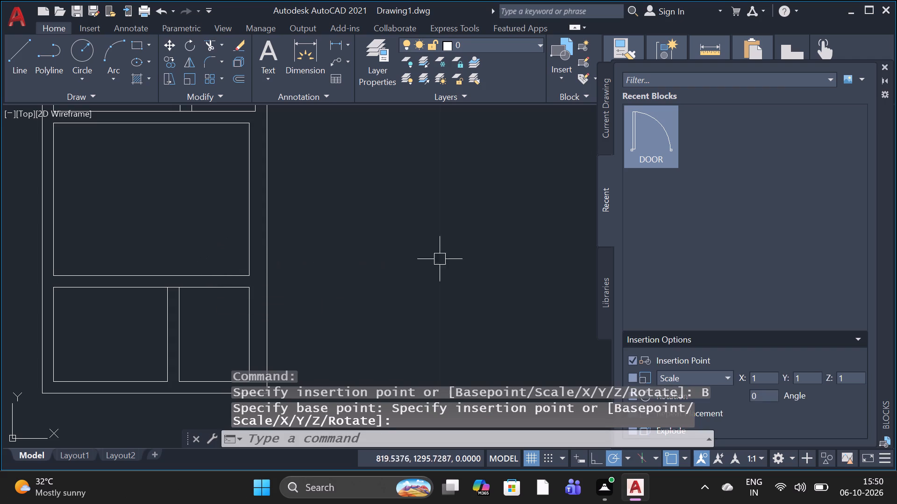
Insert another DOOR block at the upper right corner of the bottom right room.
{"action": "left_click", "coordinate": [660, 157]}
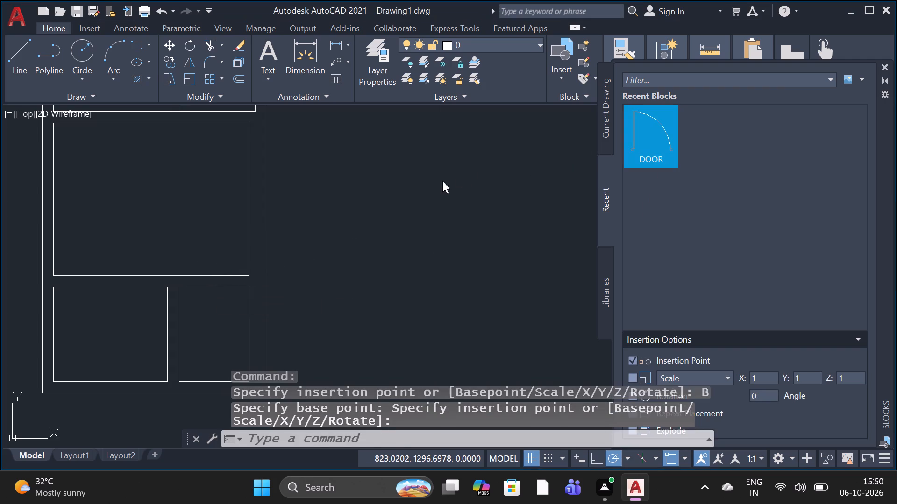
{"action": "left_click", "coordinate": [246, 290]}
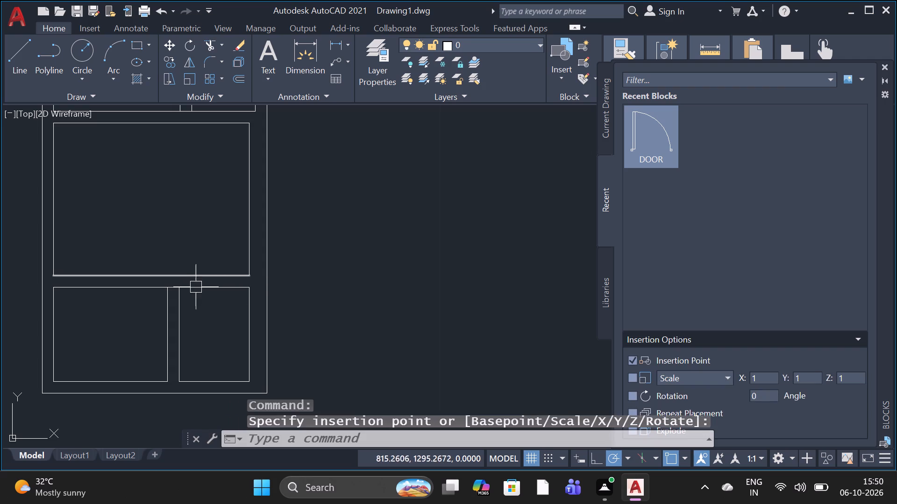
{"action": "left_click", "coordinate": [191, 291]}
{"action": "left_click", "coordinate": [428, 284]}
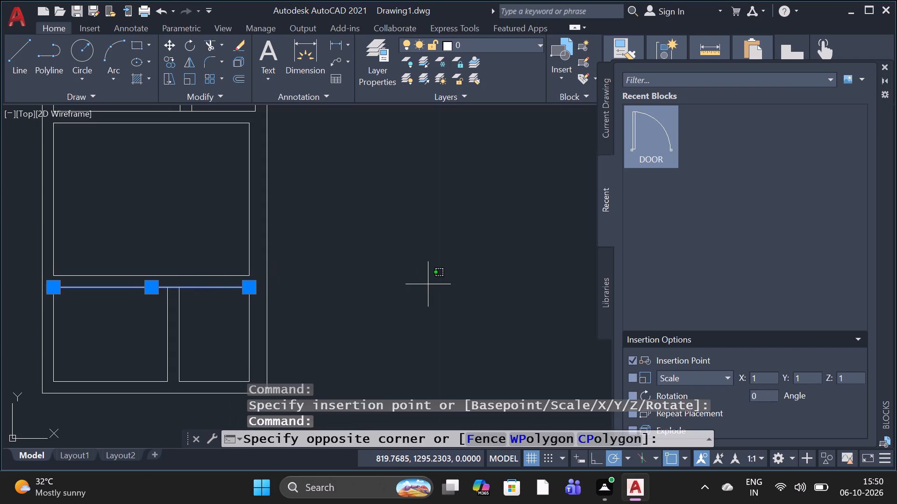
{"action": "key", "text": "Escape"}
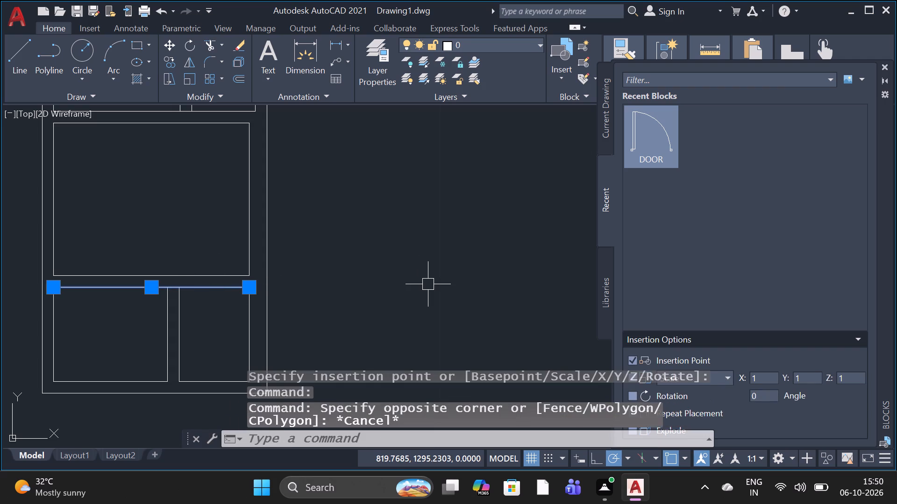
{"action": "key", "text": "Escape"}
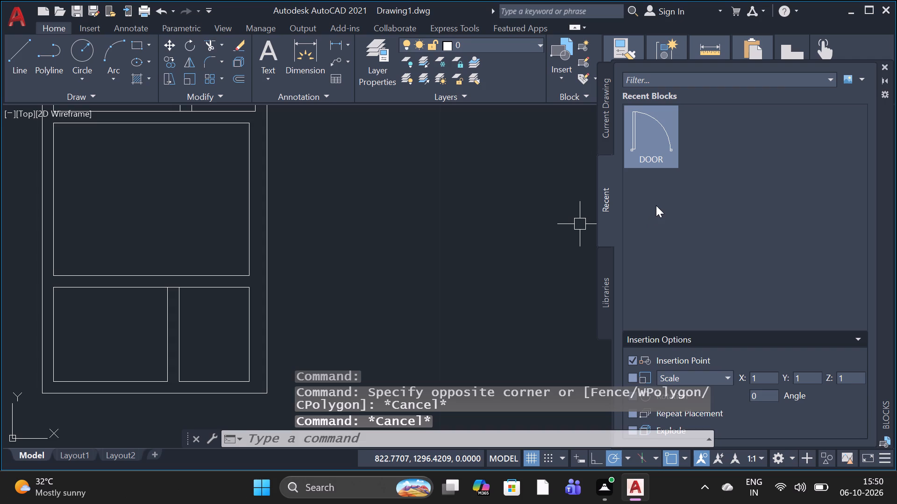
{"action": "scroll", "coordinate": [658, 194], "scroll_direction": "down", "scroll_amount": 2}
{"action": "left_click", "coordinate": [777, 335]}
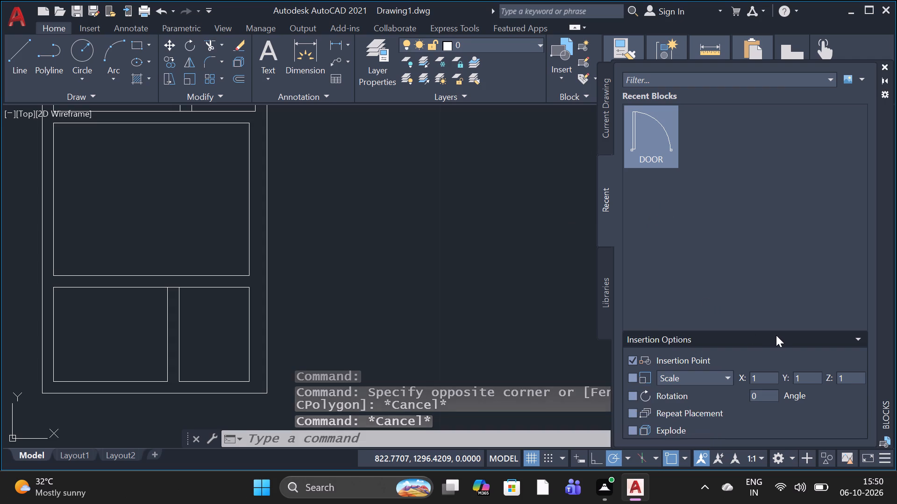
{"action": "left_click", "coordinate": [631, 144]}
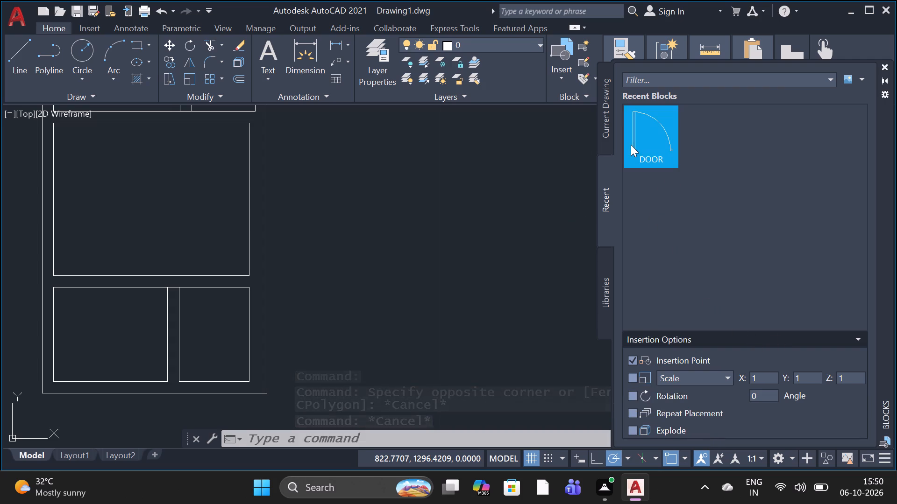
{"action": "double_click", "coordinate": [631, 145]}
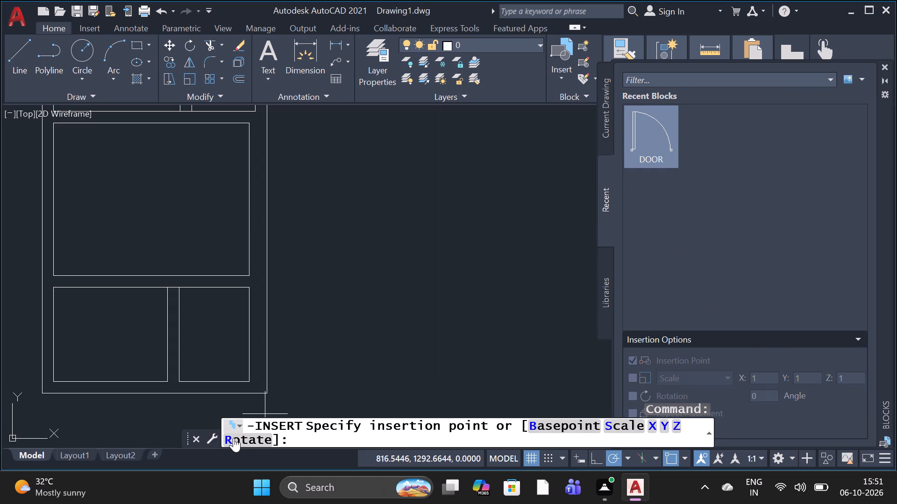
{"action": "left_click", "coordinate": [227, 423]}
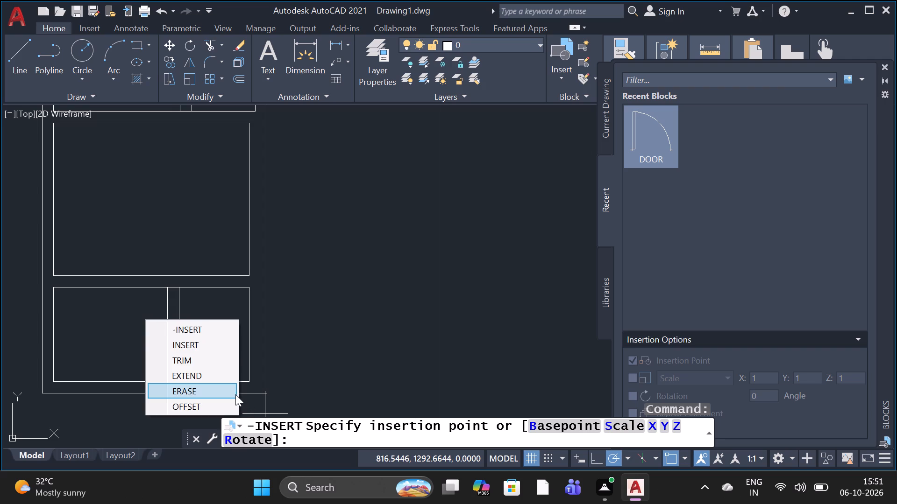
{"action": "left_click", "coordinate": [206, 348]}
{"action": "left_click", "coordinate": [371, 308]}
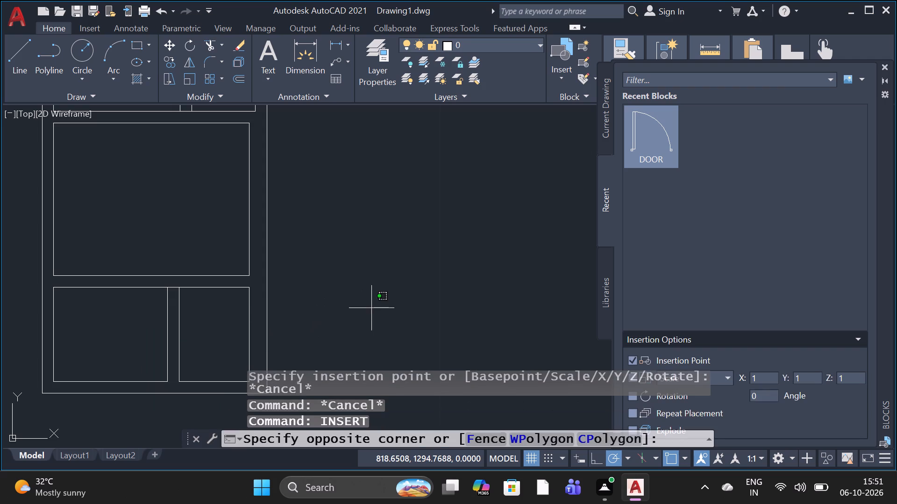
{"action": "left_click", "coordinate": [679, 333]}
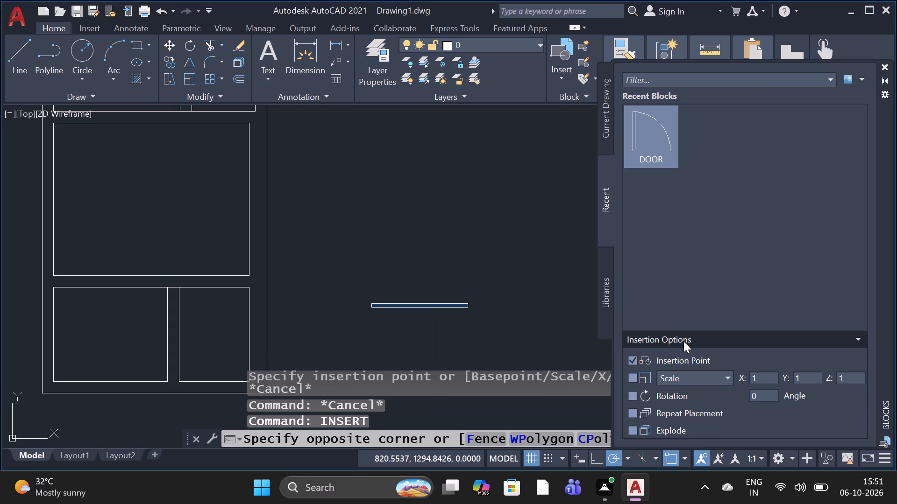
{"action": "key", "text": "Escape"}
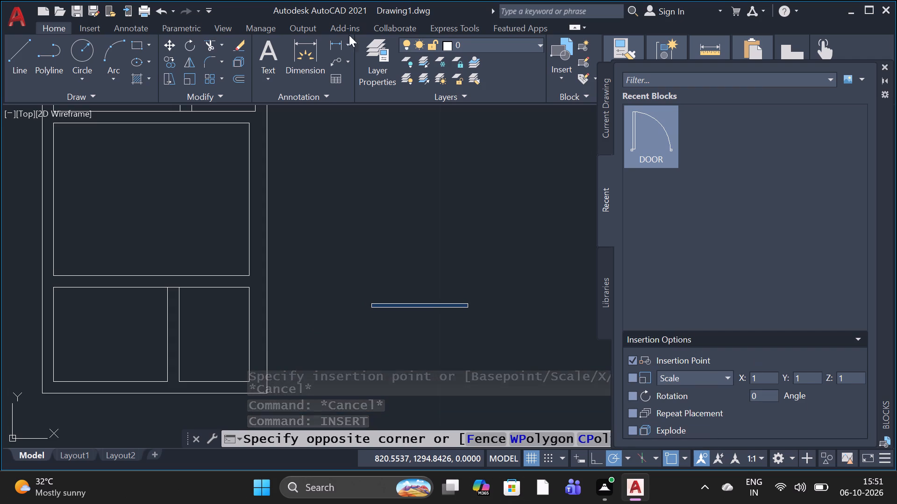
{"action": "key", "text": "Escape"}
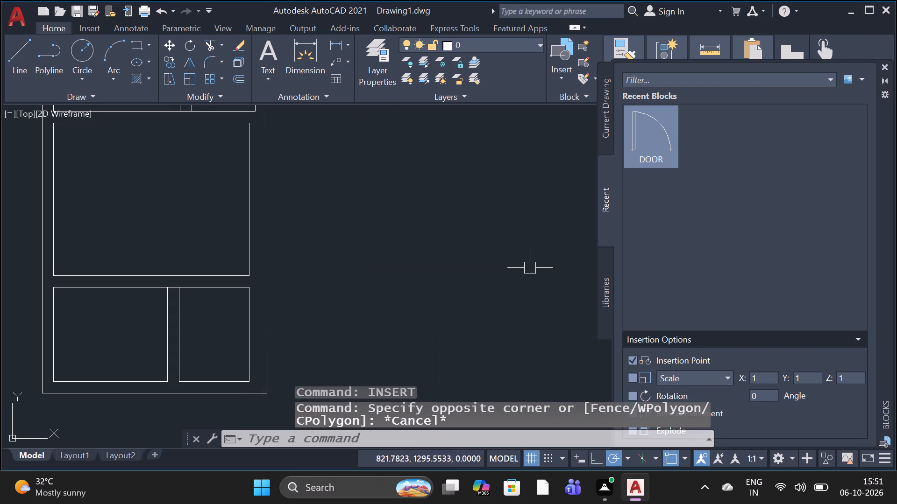
Close the Blocks palette.
{"action": "left_click", "coordinate": [896, 71]}
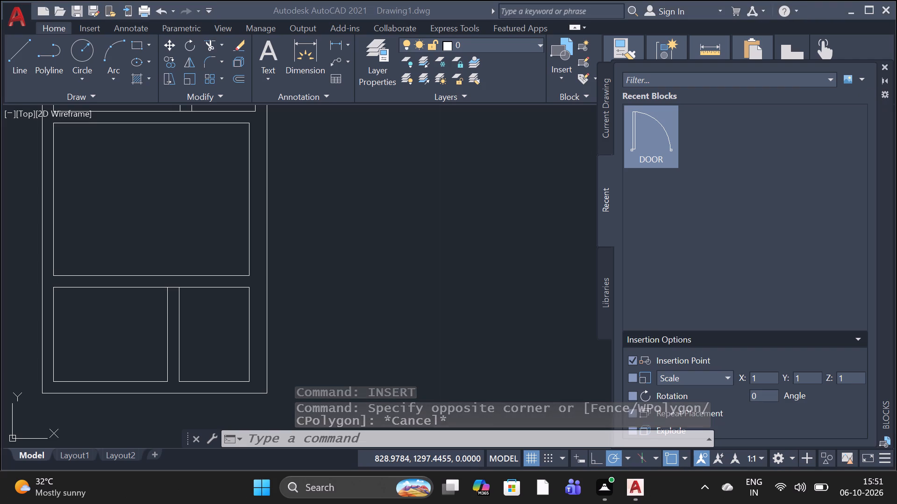
{"action": "left_click", "coordinate": [884, 68]}
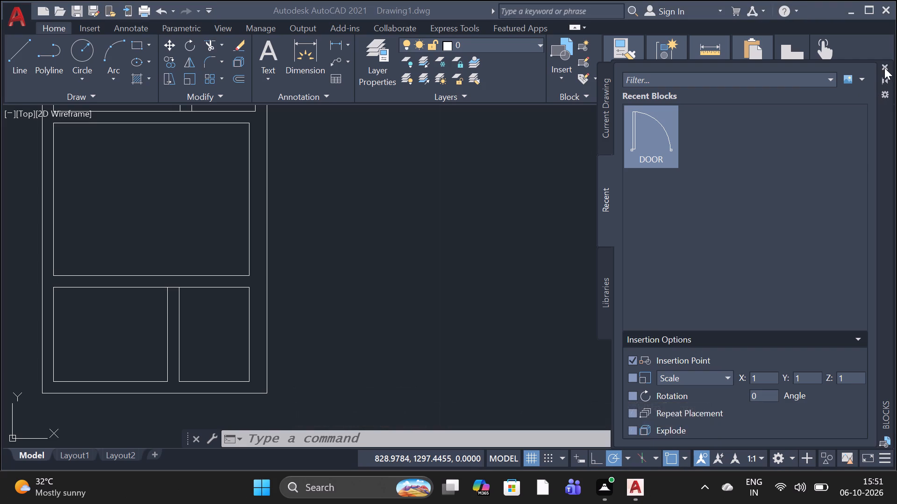
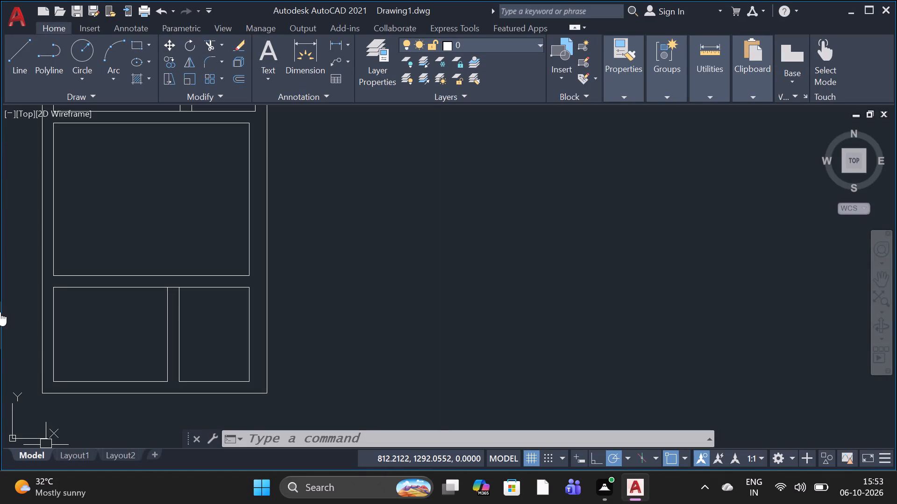
Start a line in the empty area just beside the upper part of the floor plan's outer wall.
{"action": "left_click", "coordinate": [21, 43]}
{"action": "scroll", "coordinate": [271, 245], "scroll_direction": "down", "scroll_amount": 4}
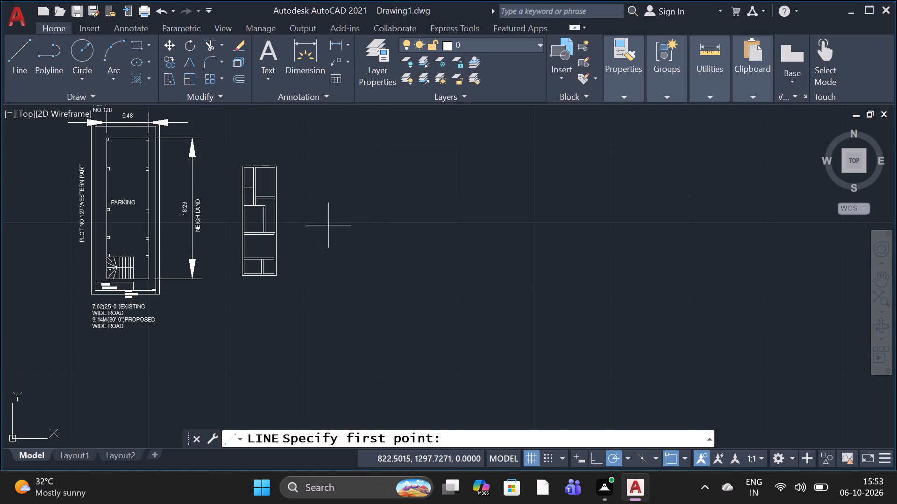
{"action": "scroll", "coordinate": [340, 190], "scroll_direction": "up", "scroll_amount": 2}
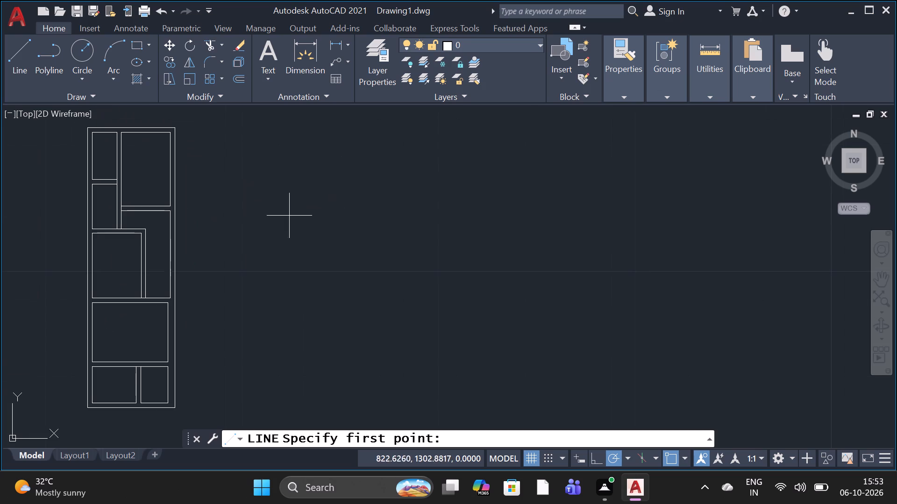
{"action": "scroll", "coordinate": [253, 172], "scroll_direction": "up", "scroll_amount": 2}
{"action": "scroll", "coordinate": [257, 180], "scroll_direction": "down", "scroll_amount": 2}
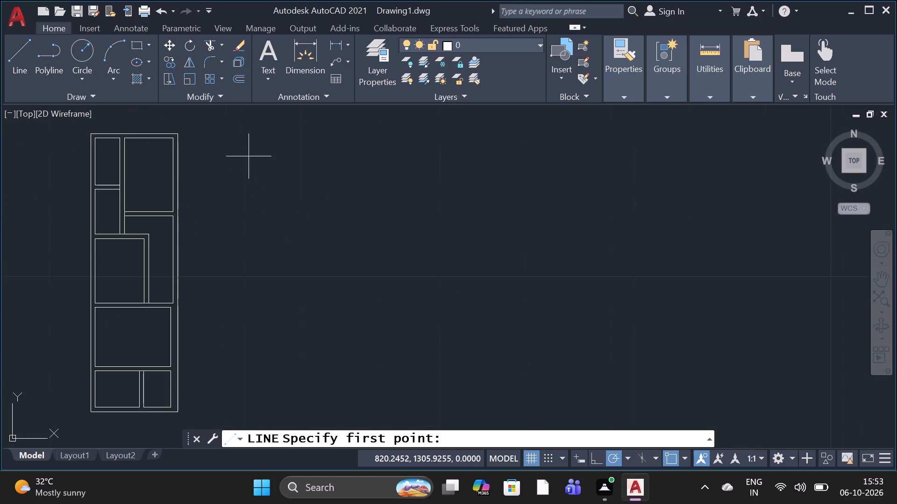
{"action": "scroll", "coordinate": [247, 154], "scroll_direction": "up", "scroll_amount": 2}
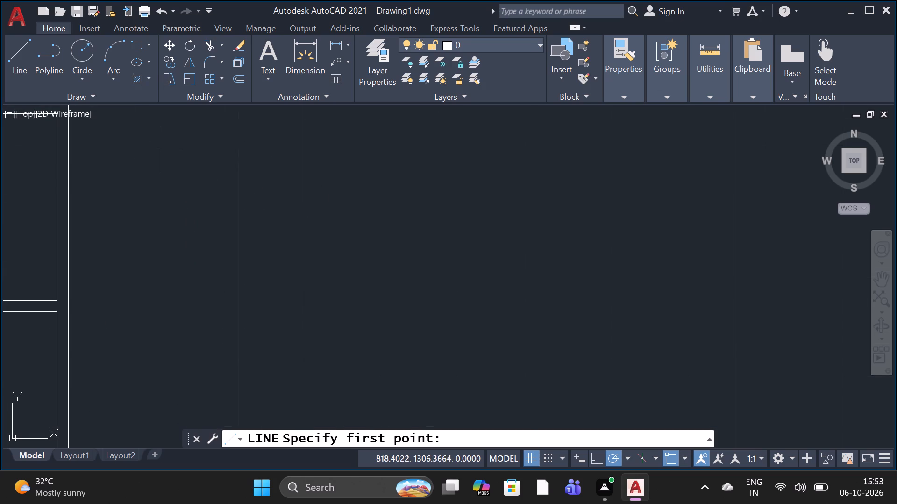
{"action": "left_click", "coordinate": [158, 148]}
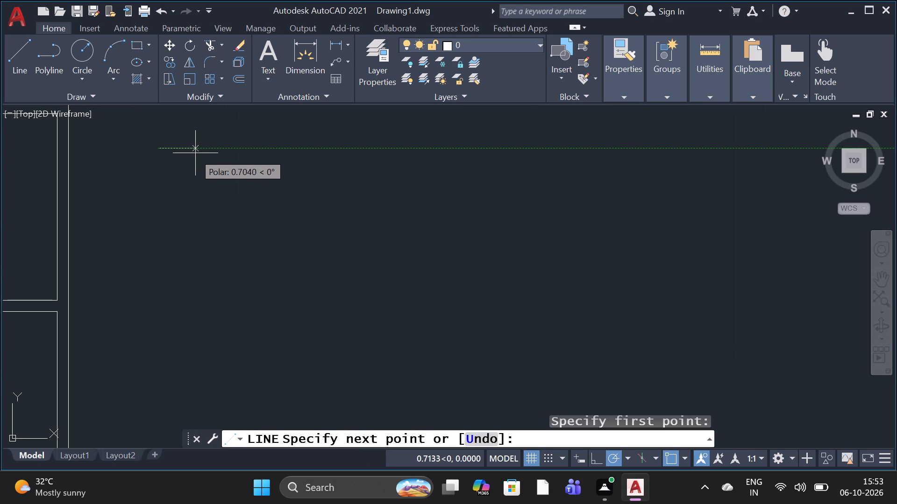
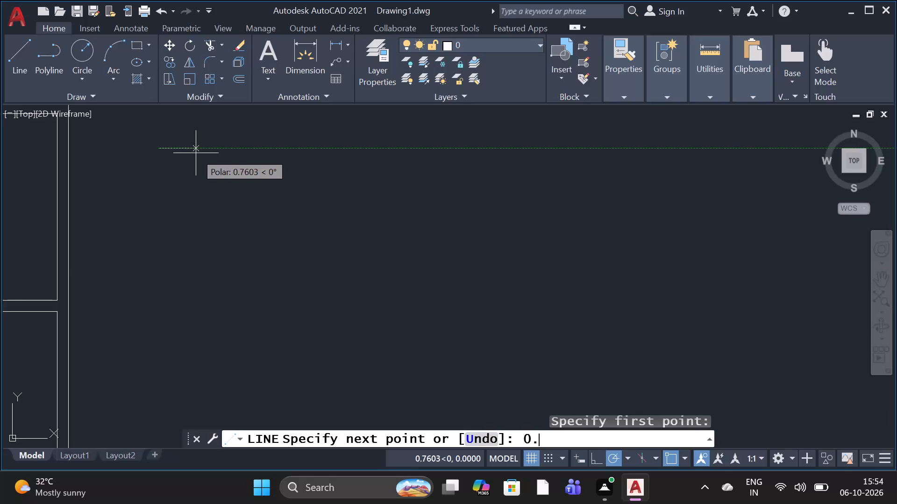
Draw a closed 0.914 by 0.23 rectangle from connected lines in the empty area beside the floor plan.
{"action": "key", "text": "9"}
{"action": "type", "text": "14"}
{"action": "key", "text": "space"}
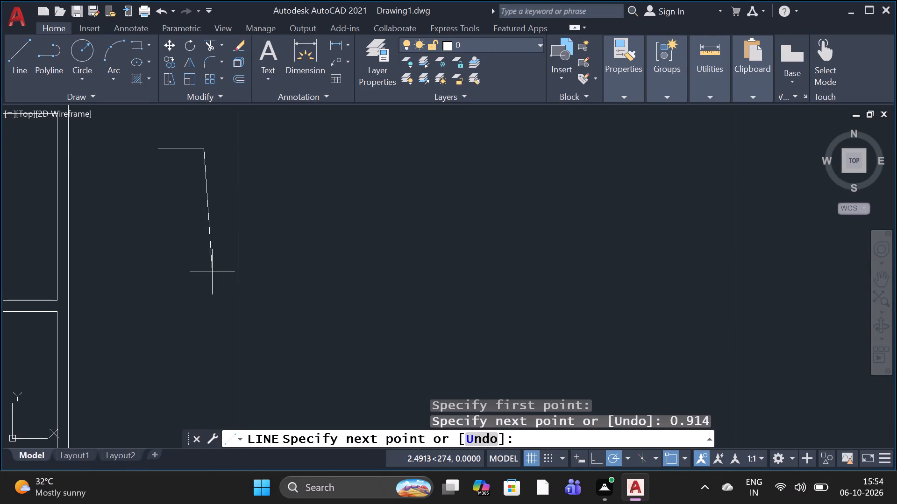
{"action": "type", "text": "0."}
{"action": "type", "text": "23"}
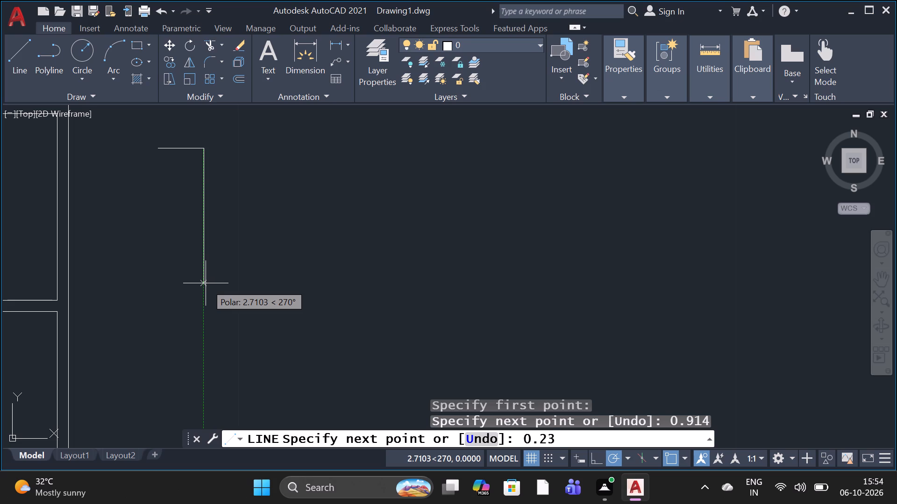
{"action": "key", "text": "space"}
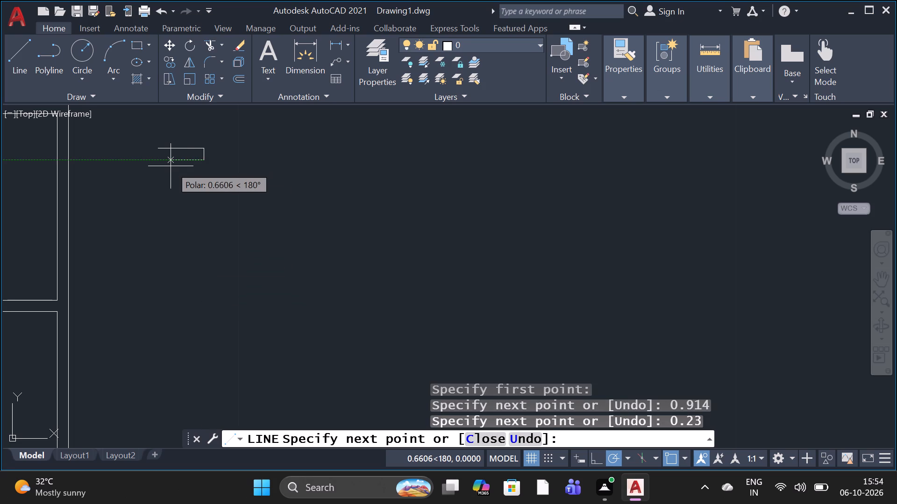
{"action": "key", "text": "0"}
{"action": "key", "text": "period"}
{"action": "type", "text": "91"}
{"action": "key", "text": "4"}
{"action": "key", "text": "space"}
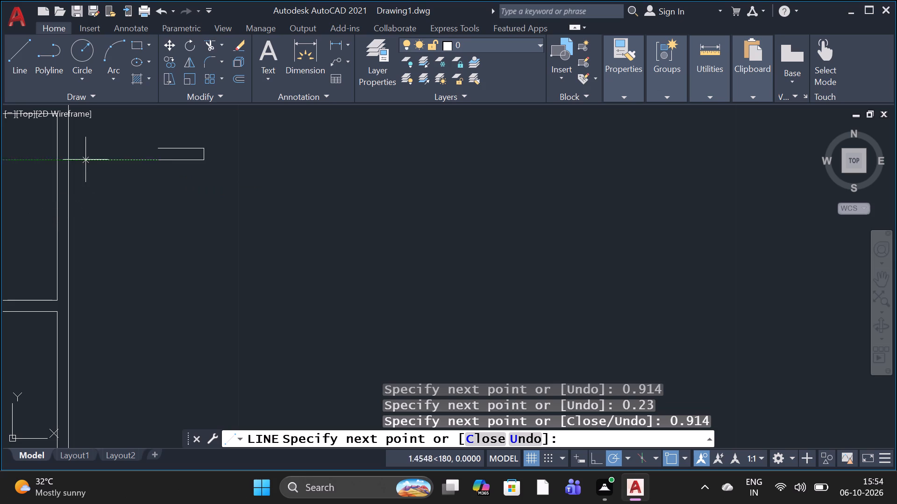
{"action": "scroll", "coordinate": [157, 151], "scroll_direction": "up", "scroll_amount": 3}
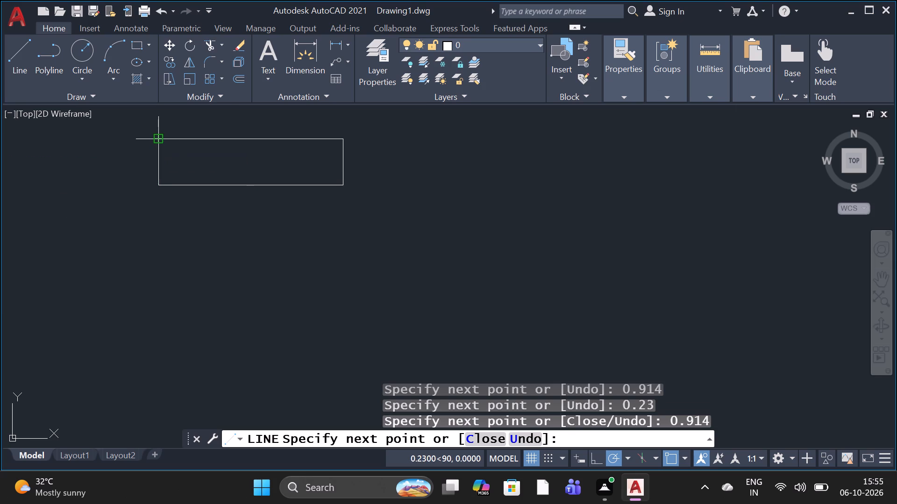
{"action": "scroll", "coordinate": [156, 137], "scroll_direction": "up", "scroll_amount": 2}
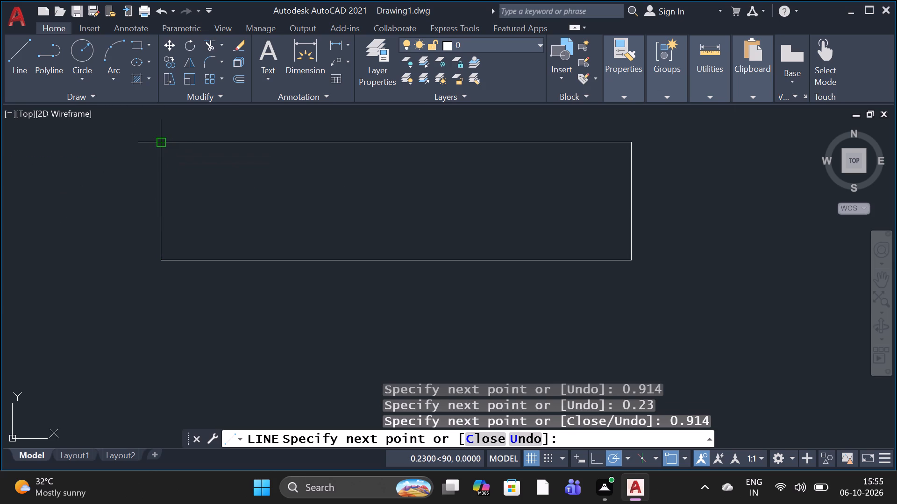
{"action": "left_click", "coordinate": [161, 145]}
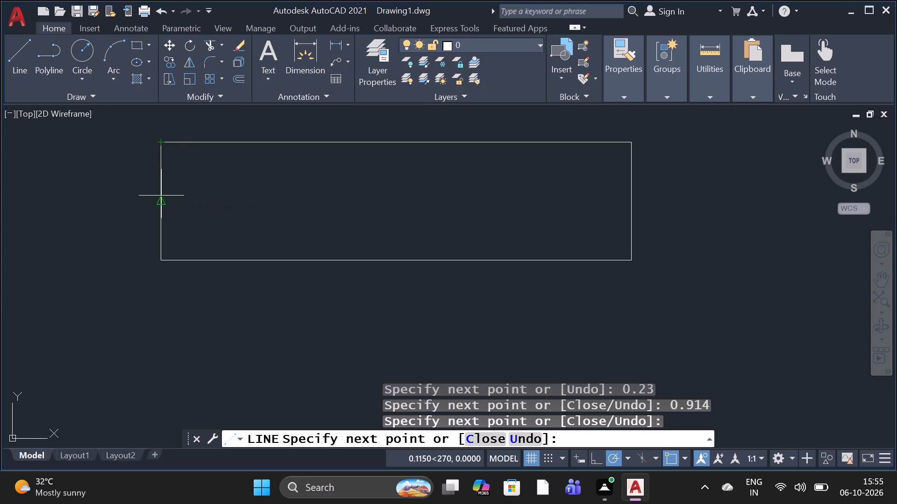
Continue the line to the midpoint of the rectangle's left edge and across to the midpoint of its right edge.
{"action": "left_click", "coordinate": [161, 199]}
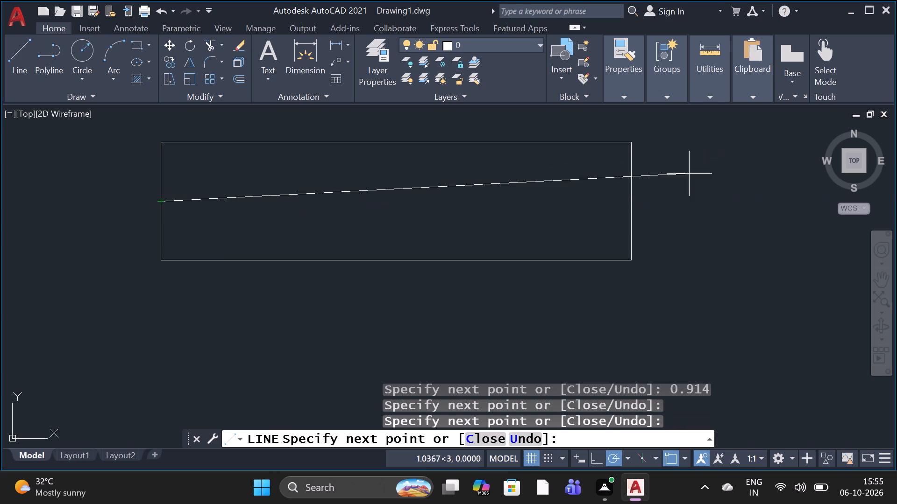
{"action": "left_click", "coordinate": [630, 201]}
{"action": "key", "text": "space"}
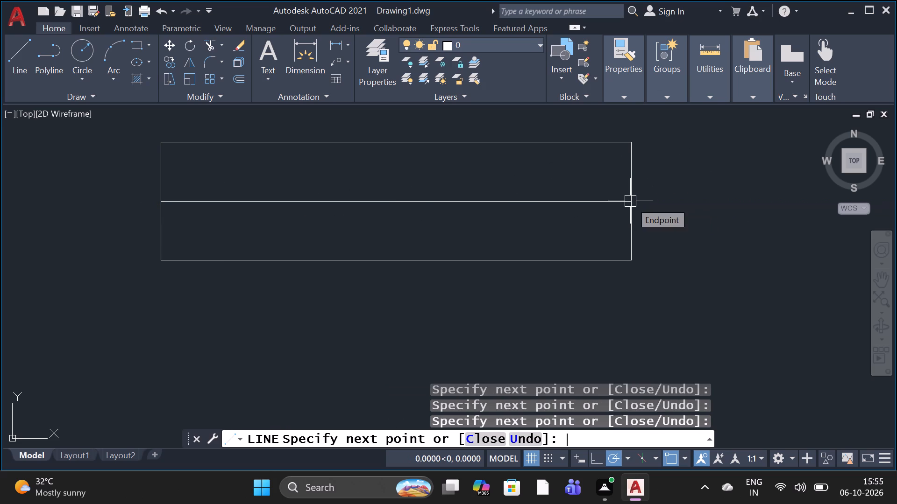
Offset the rectangle's horizontal centre line by 0.0127 to both its upper and lower sides.
{"action": "key", "text": "0"}
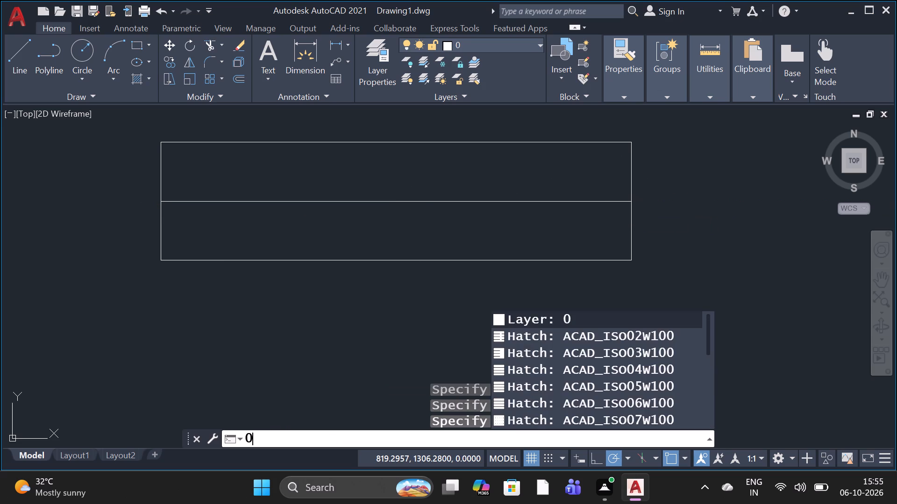
{"action": "key", "text": "Escape"}
{"action": "type", "text": "O"}
{"action": "key", "text": "space"}
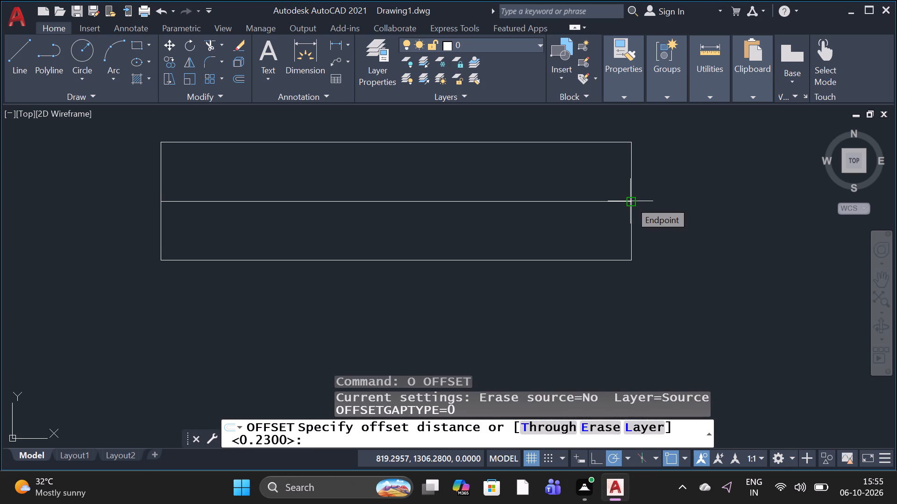
{"action": "key", "text": "0"}
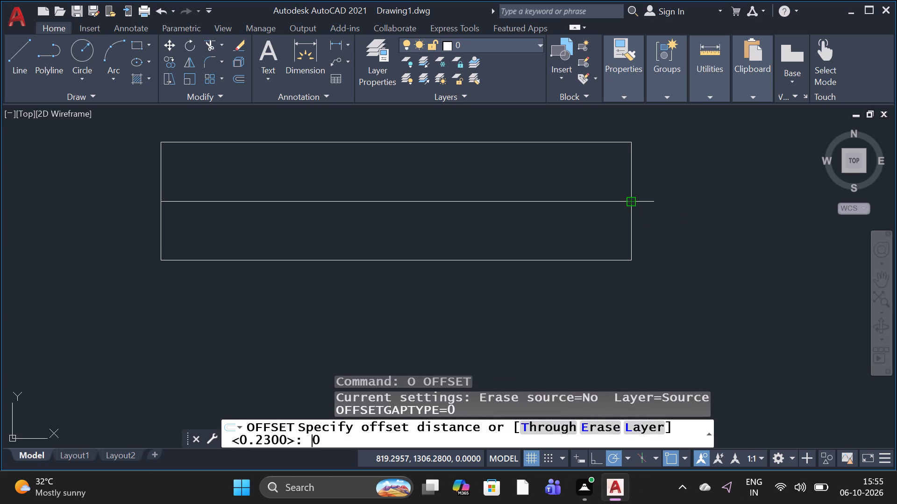
{"action": "key", "text": "period"}
{"action": "key", "text": "0"}
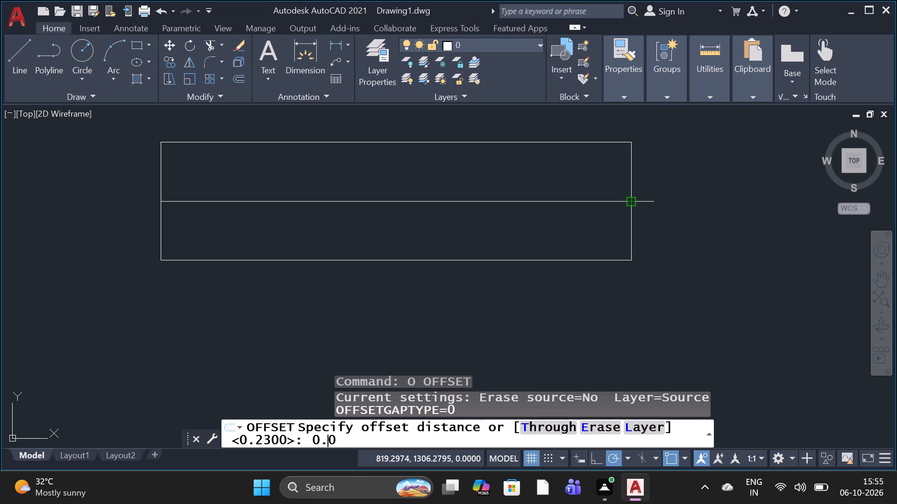
{"action": "key", "text": "1"}
{"action": "key", "text": "2"}
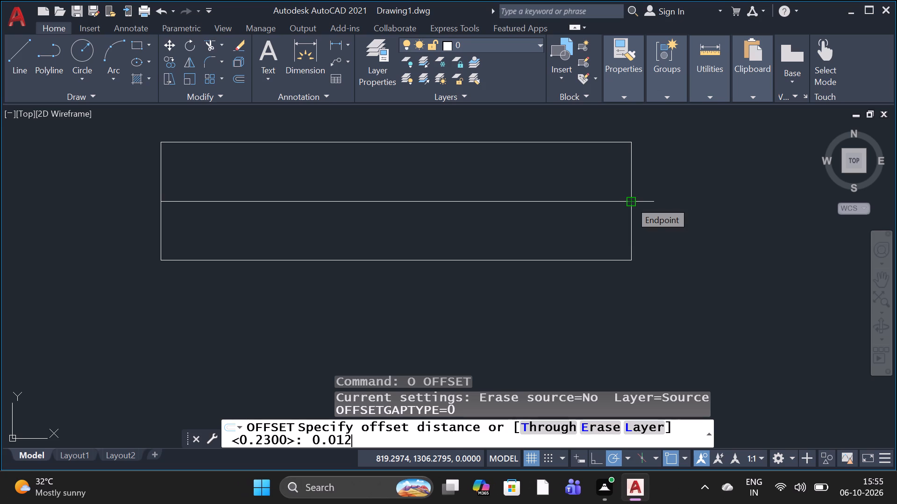
{"action": "key", "text": "7"}
{"action": "key", "text": "space"}
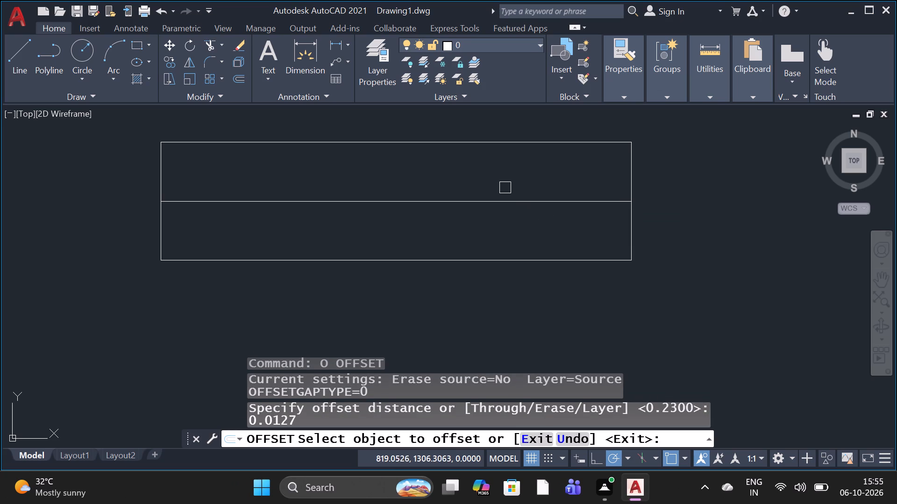
{"action": "left_click", "coordinate": [486, 201]}
{"action": "left_click", "coordinate": [494, 181]}
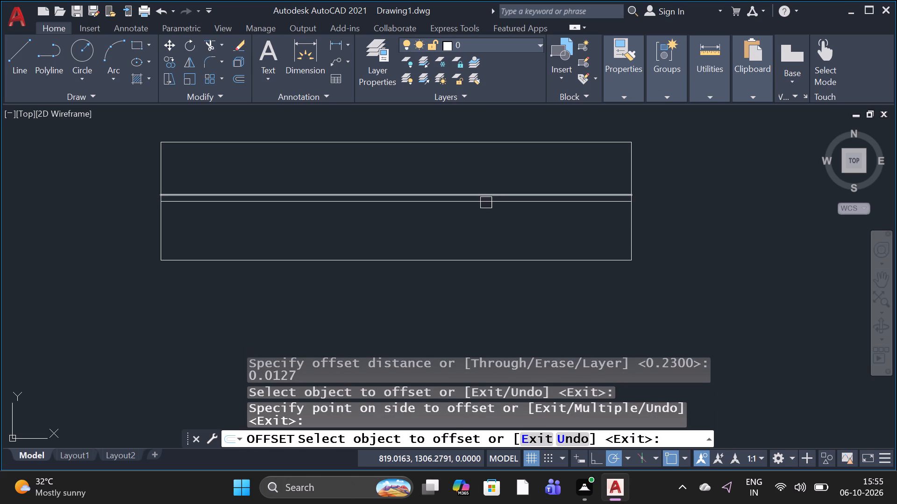
{"action": "left_click", "coordinate": [486, 203]}
{"action": "left_click", "coordinate": [481, 222]}
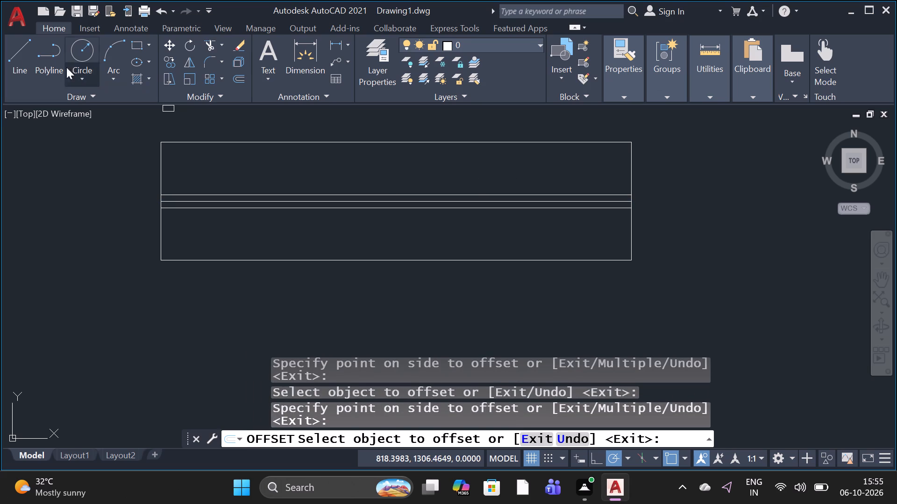
Draw a vertical line across the rectangle's full height, 0.0508 in from its left end, starting from the lower-left corner.
{"action": "left_click", "coordinate": [23, 57]}
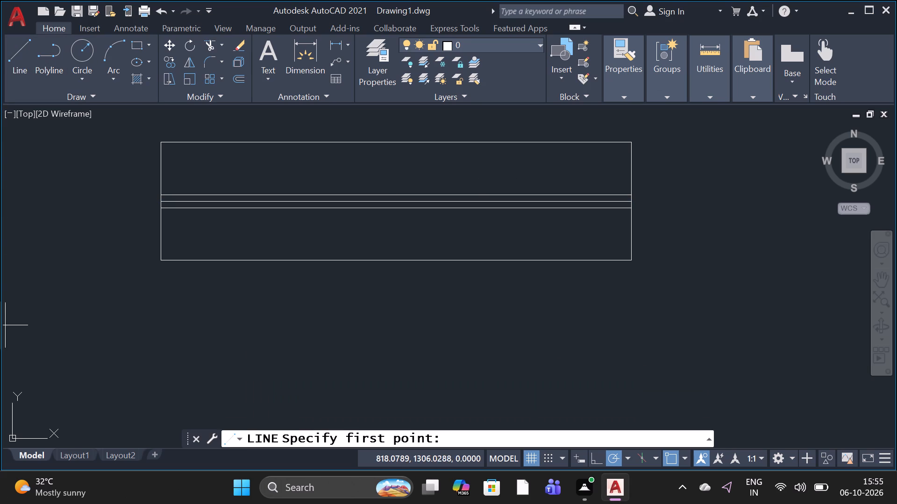
{"action": "left_click", "coordinate": [168, 260]}
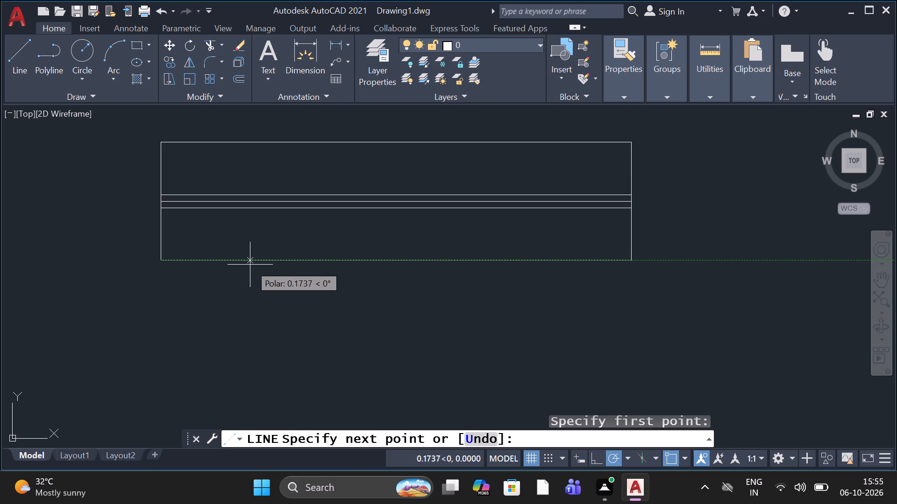
{"action": "key", "text": "0"}
{"action": "key", "text": "period"}
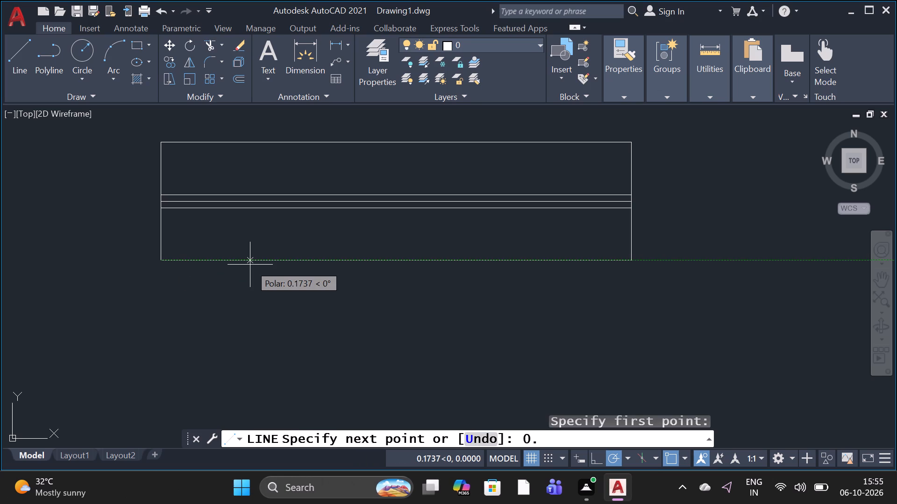
{"action": "key", "text": "0"}
{"action": "type", "text": "508"}
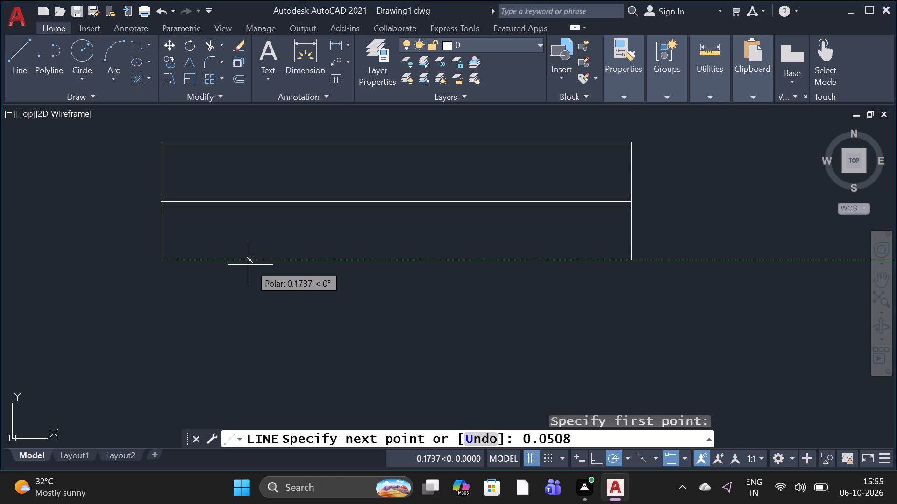
{"action": "key", "text": "space"}
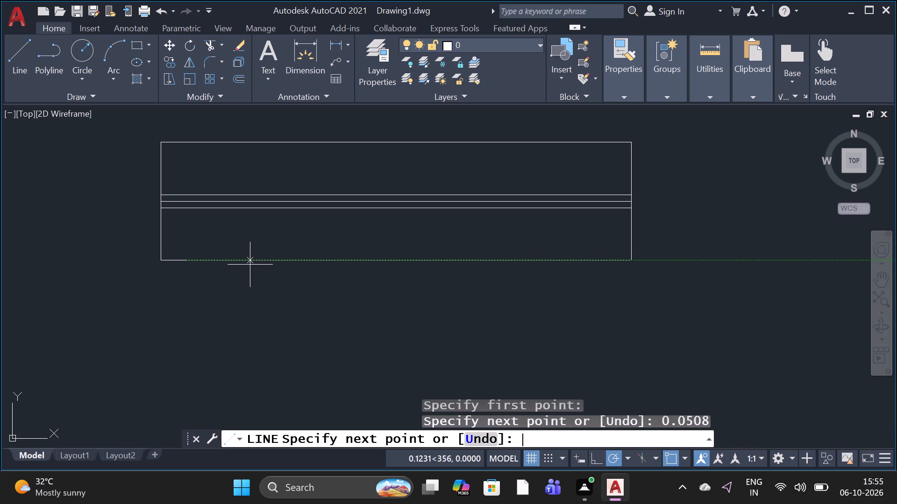
{"action": "left_click", "coordinate": [190, 139]}
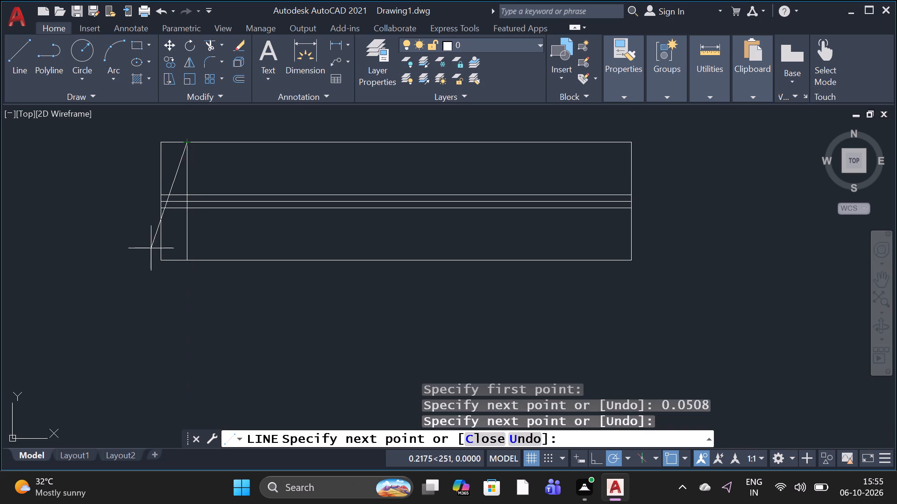
{"action": "key", "text": "space"}
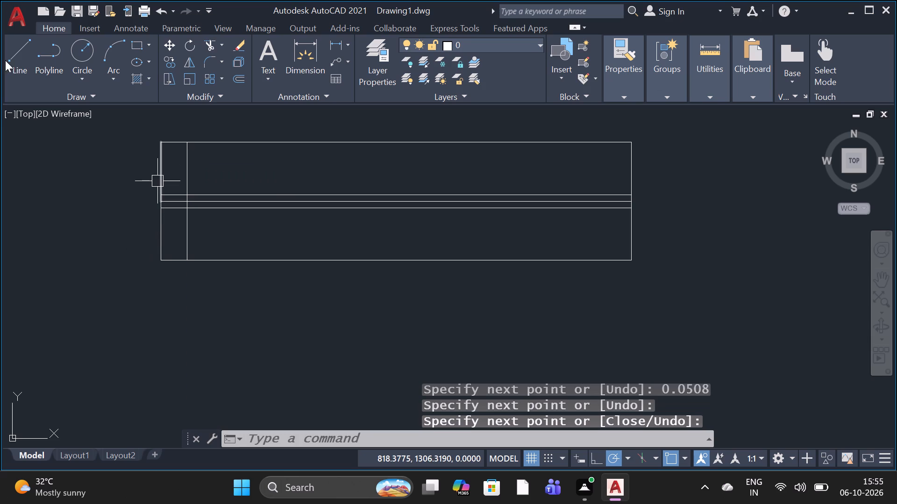
Draw a vertical line across the rectangle's full height, 0.0508 in from its right end, starting from the lower-right corner.
{"action": "left_click", "coordinate": [13, 56]}
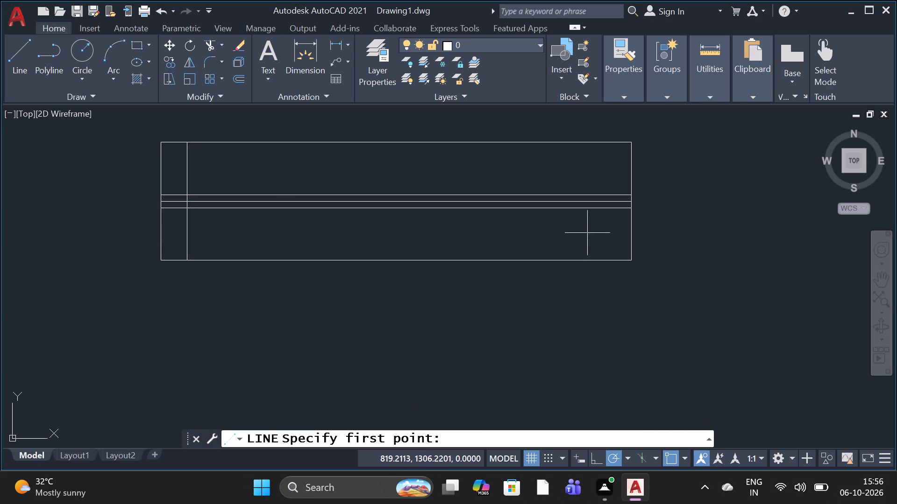
{"action": "scroll", "coordinate": [634, 268], "scroll_direction": "up", "scroll_amount": 2}
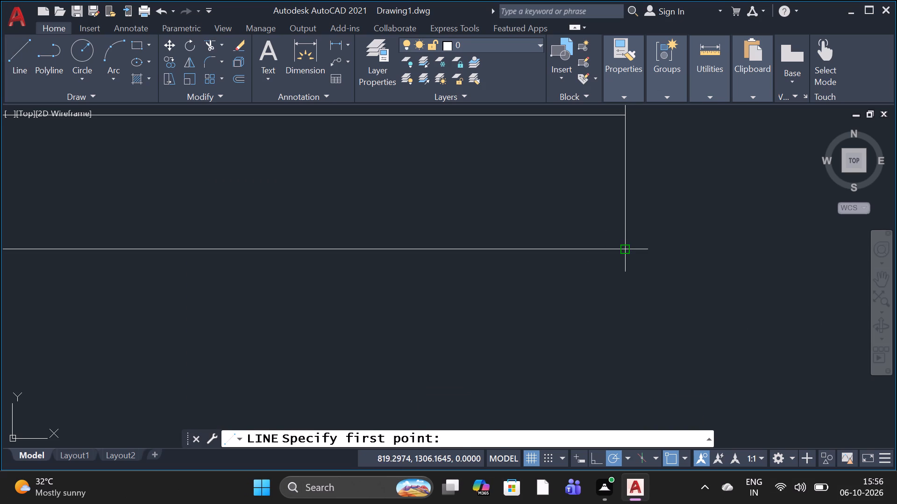
{"action": "left_click", "coordinate": [625, 247]}
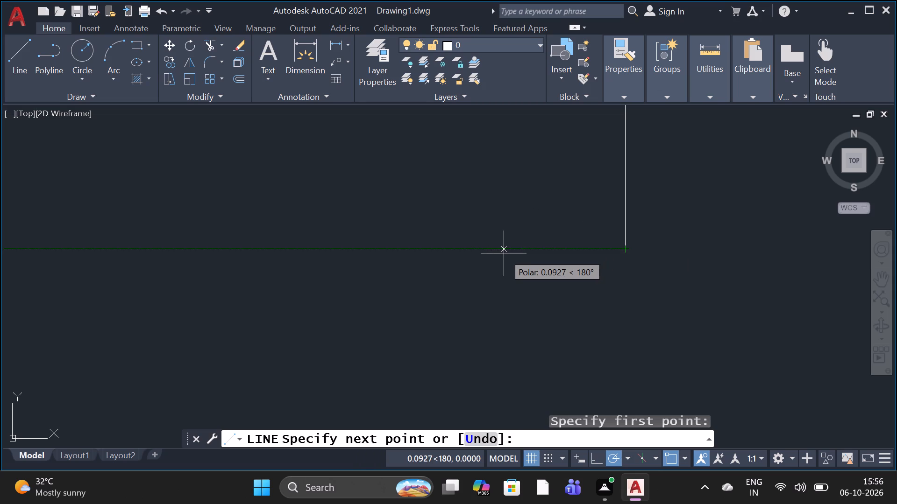
{"action": "key", "text": "0"}
{"action": "key", "text": "period"}
{"action": "type", "text": "0508"}
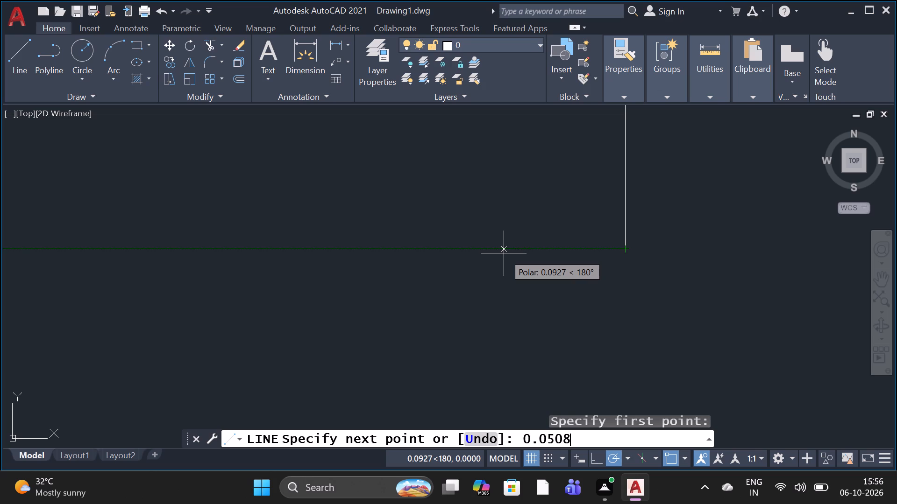
{"action": "key", "text": "space"}
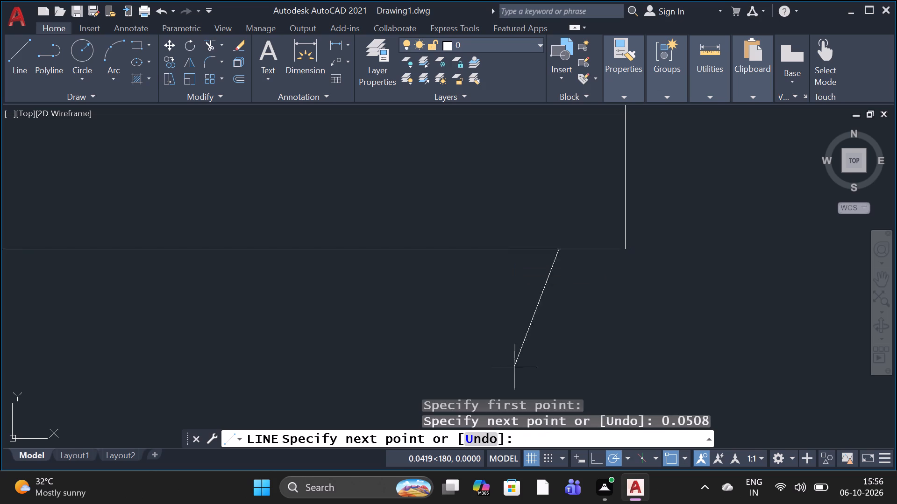
{"action": "scroll", "coordinate": [527, 396], "scroll_direction": "down", "scroll_amount": 3}
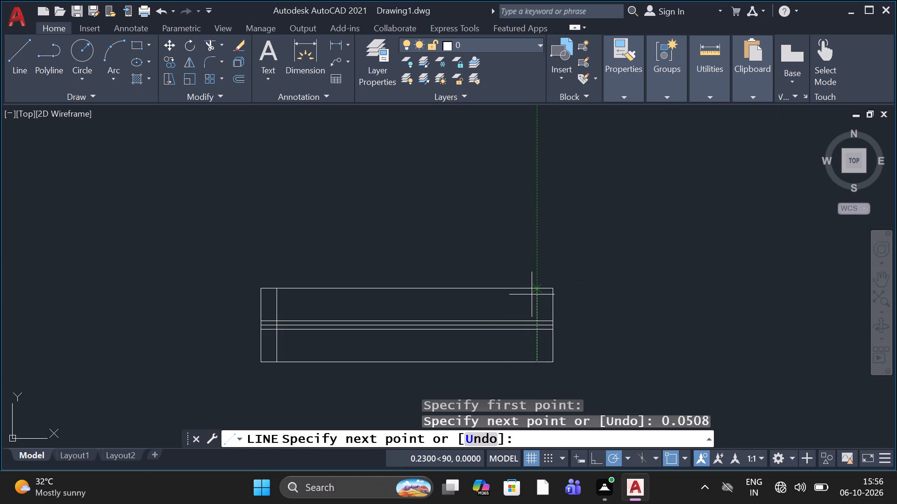
{"action": "left_click", "coordinate": [532, 294]}
{"action": "key", "text": "space"}
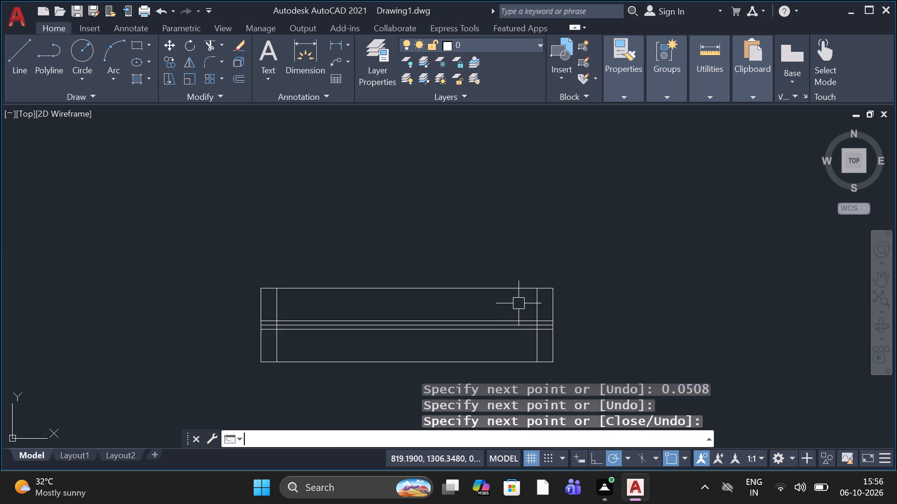
Start a polar array of the whole window symbol about a centre point between the symbol and the floor plan.
{"action": "scroll", "coordinate": [532, 292], "scroll_direction": "down", "scroll_amount": 3}
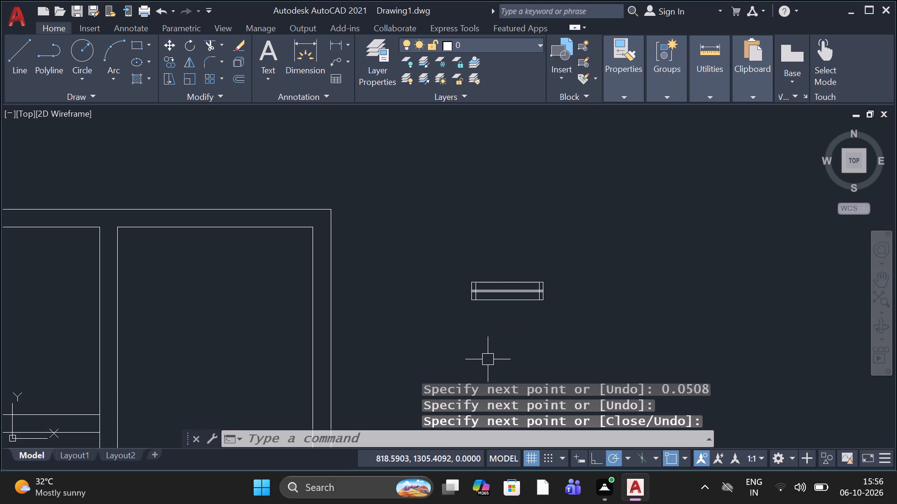
{"action": "key", "text": "z"}
{"action": "key", "text": "Escape"}
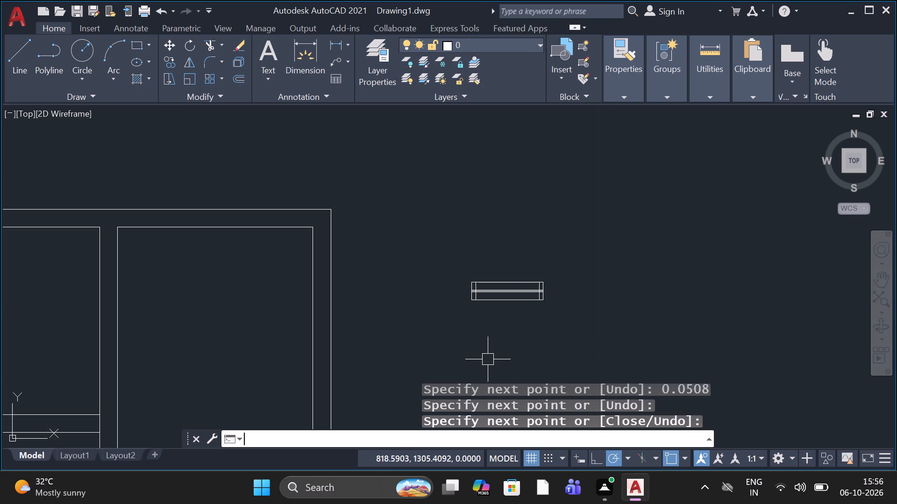
{"action": "type", "text": "AR"}
{"action": "key", "text": "space"}
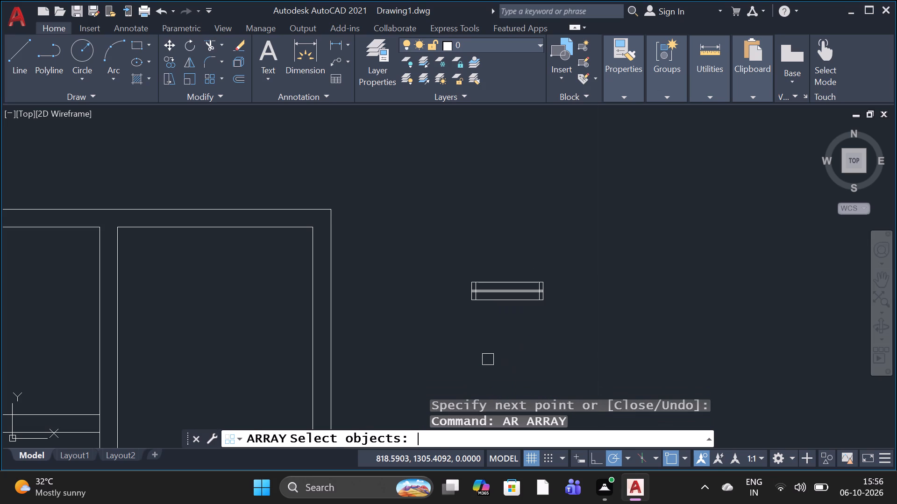
{"action": "left_click", "coordinate": [554, 254]}
{"action": "left_click", "coordinate": [467, 308]}
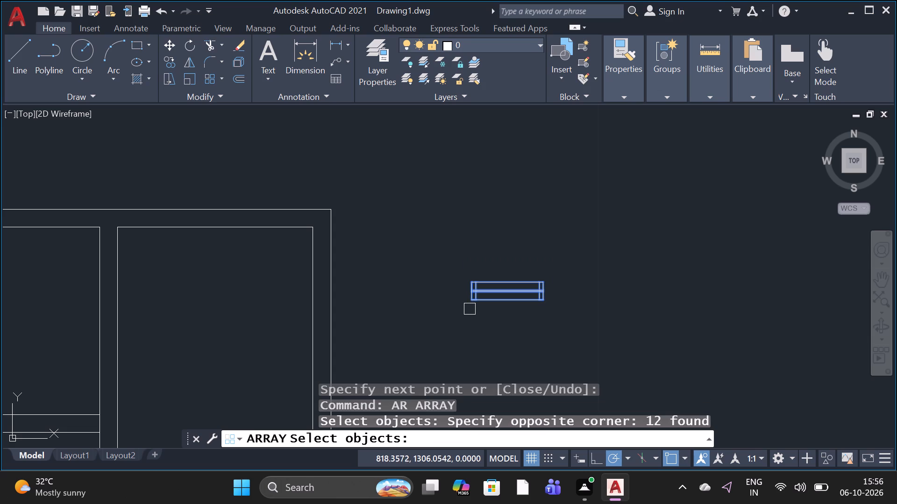
{"action": "key", "text": "space"}
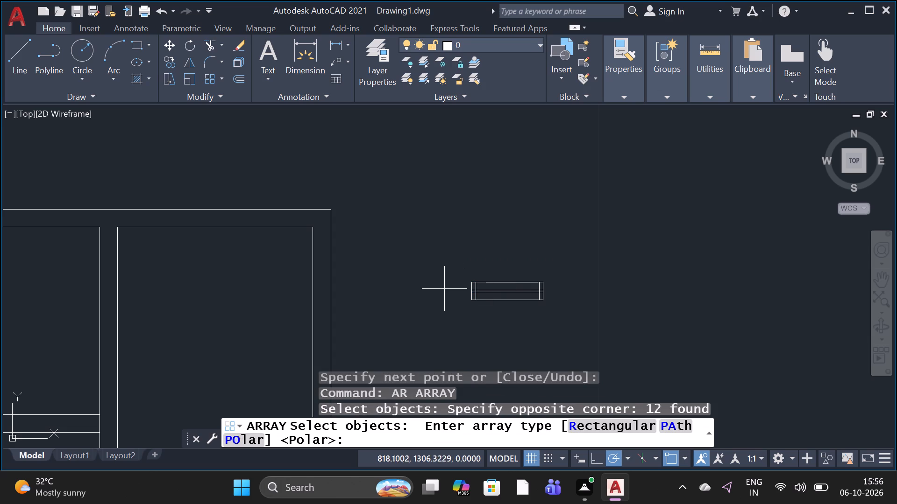
{"action": "left_click", "coordinate": [241, 435]}
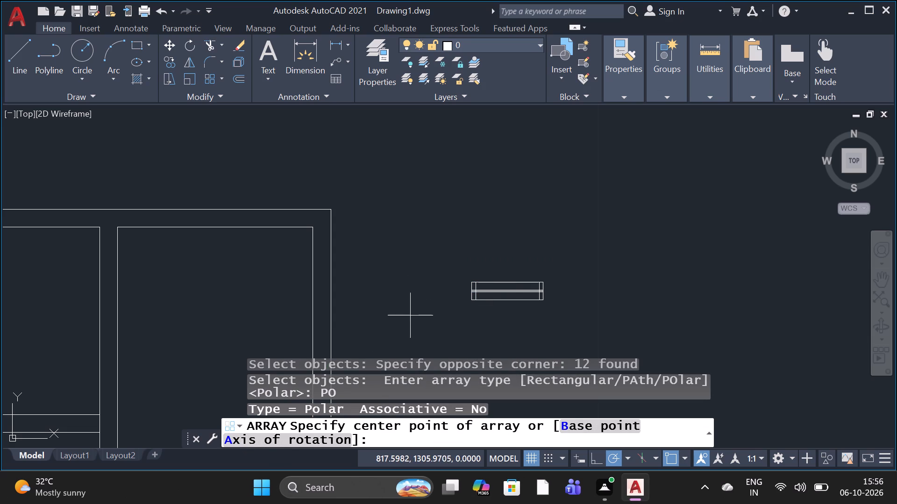
{"action": "left_click", "coordinate": [412, 314]}
{"action": "scroll", "coordinate": [478, 280], "scroll_direction": "down", "scroll_amount": 1}
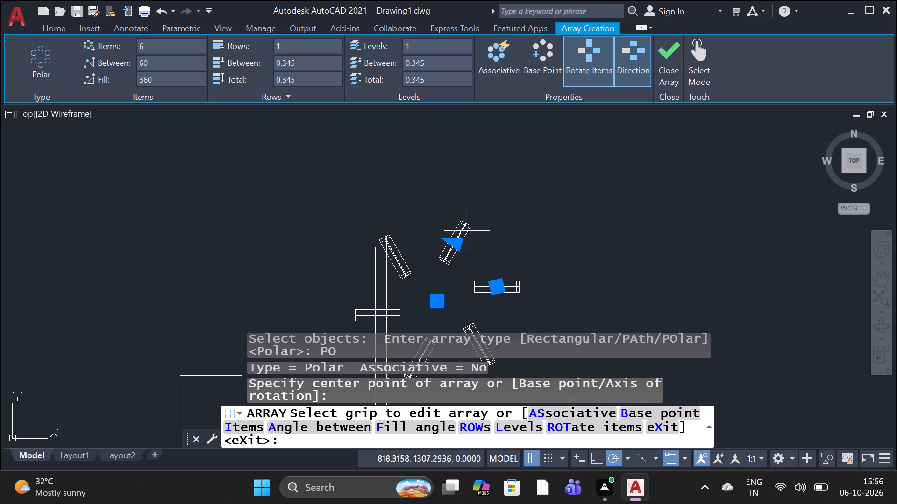
Set the polar array to 4 items and finish the array.
{"action": "left_click", "coordinate": [162, 49]}
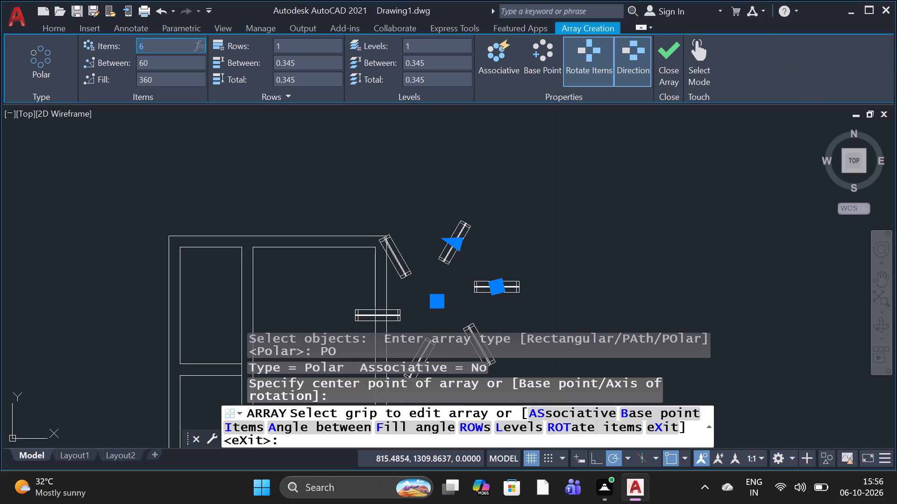
{"action": "key", "text": "BackSpace"}
{"action": "key", "text": "4"}
{"action": "key", "text": "Return"}
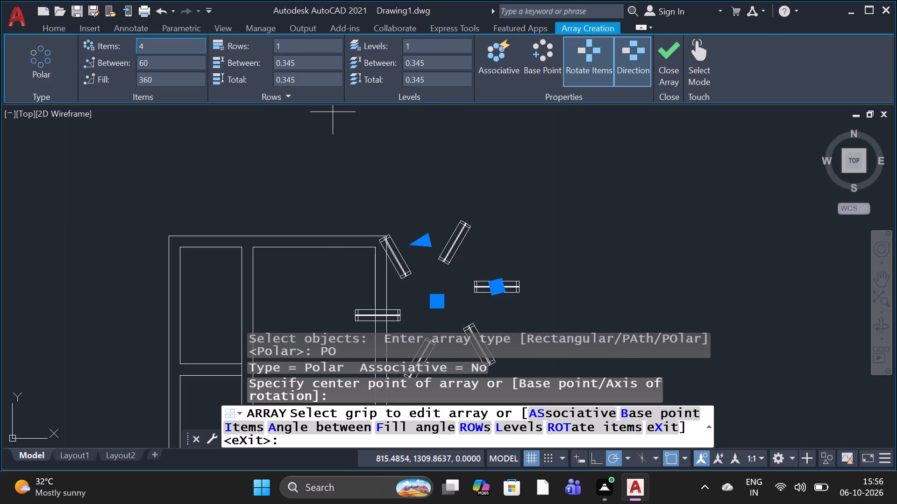
{"action": "scroll", "coordinate": [289, 256], "scroll_direction": "down", "scroll_amount": 1}
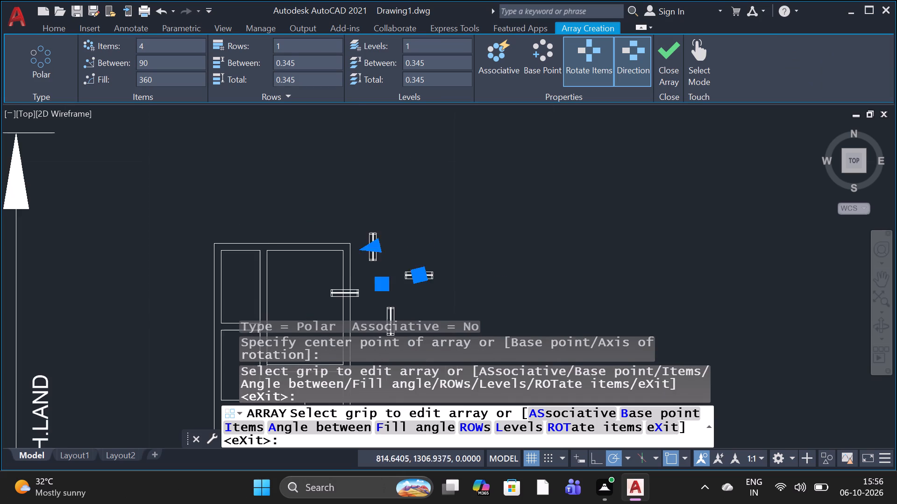
{"action": "scroll", "coordinate": [292, 253], "scroll_direction": "down", "scroll_amount": 1}
{"action": "left_click", "coordinate": [476, 235]}
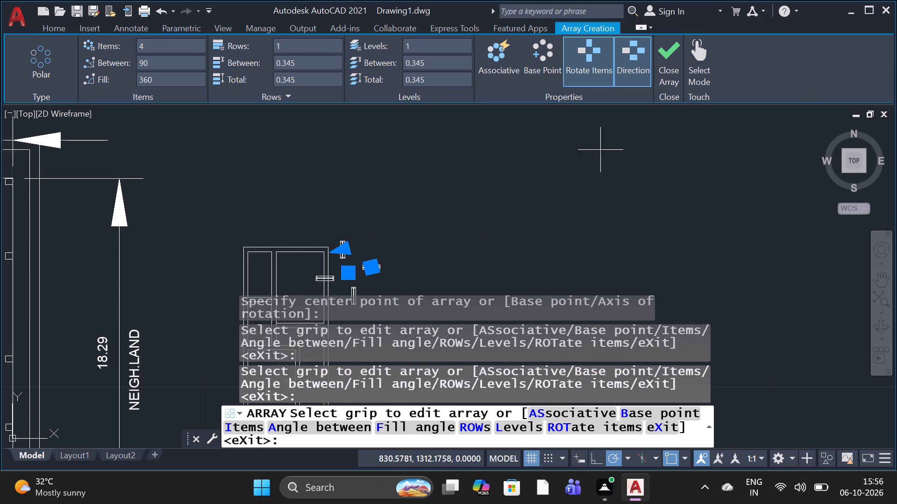
{"action": "left_click", "coordinate": [671, 91]}
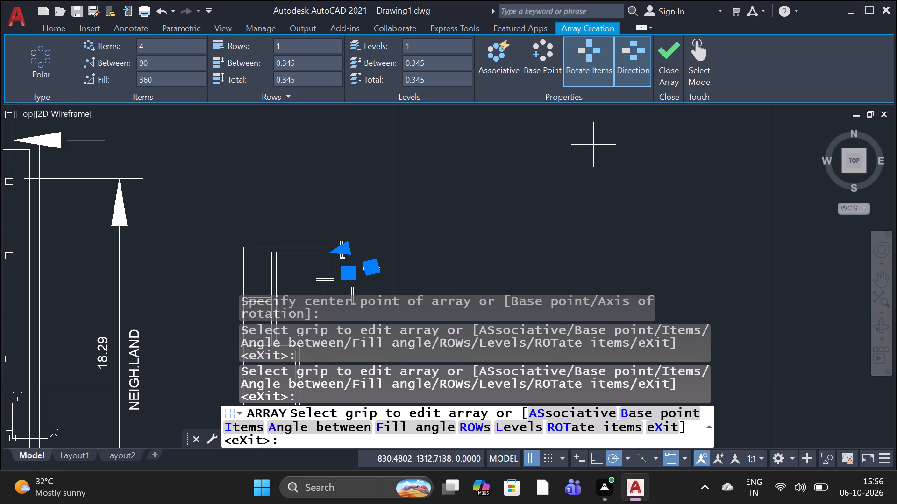
{"action": "left_click_drag", "start_coordinate": [677, 76], "coordinate": [684, 77]}
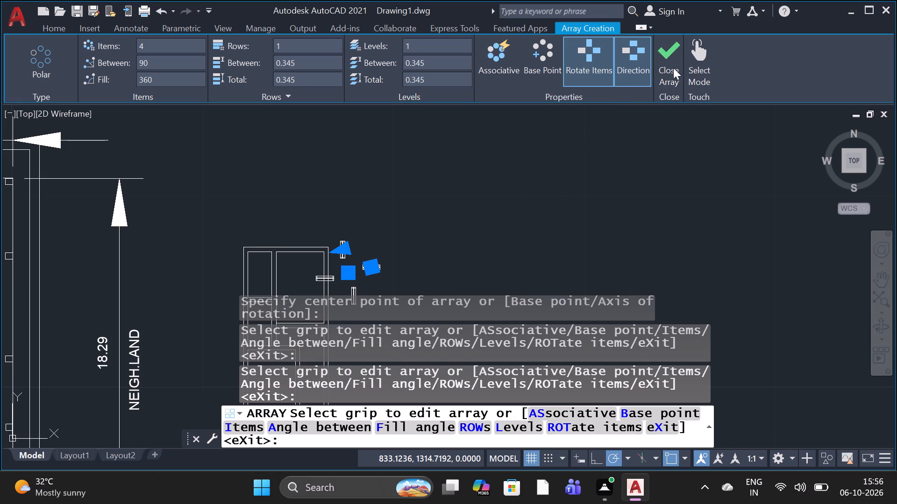
{"action": "left_click", "coordinate": [672, 70]}
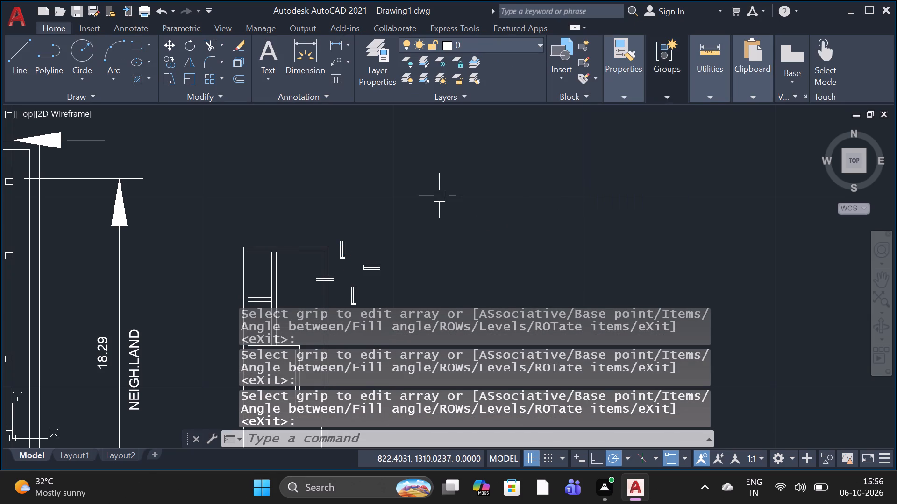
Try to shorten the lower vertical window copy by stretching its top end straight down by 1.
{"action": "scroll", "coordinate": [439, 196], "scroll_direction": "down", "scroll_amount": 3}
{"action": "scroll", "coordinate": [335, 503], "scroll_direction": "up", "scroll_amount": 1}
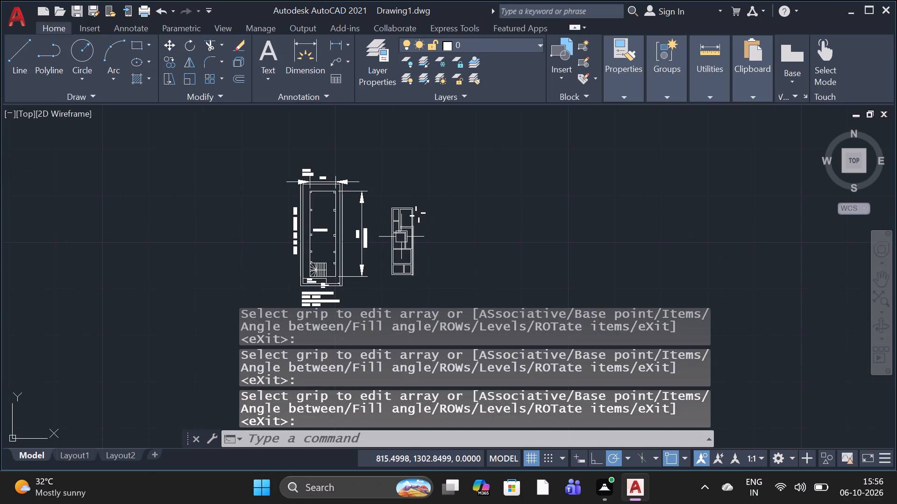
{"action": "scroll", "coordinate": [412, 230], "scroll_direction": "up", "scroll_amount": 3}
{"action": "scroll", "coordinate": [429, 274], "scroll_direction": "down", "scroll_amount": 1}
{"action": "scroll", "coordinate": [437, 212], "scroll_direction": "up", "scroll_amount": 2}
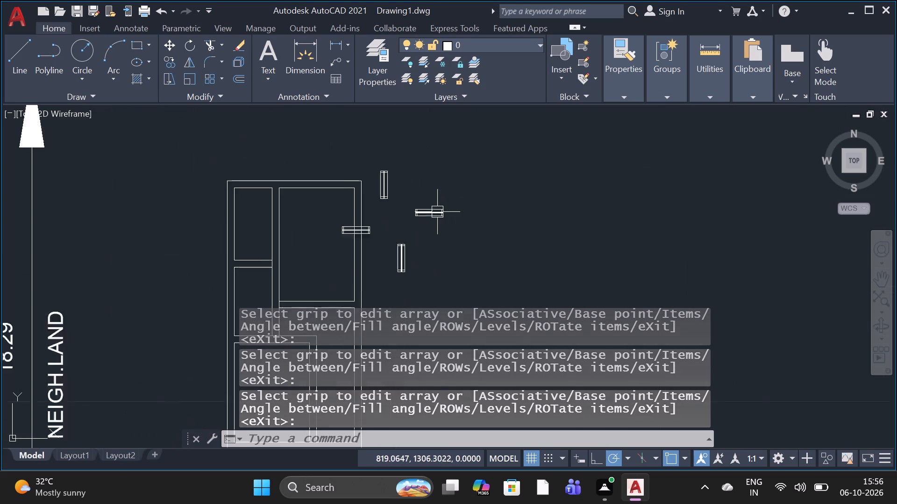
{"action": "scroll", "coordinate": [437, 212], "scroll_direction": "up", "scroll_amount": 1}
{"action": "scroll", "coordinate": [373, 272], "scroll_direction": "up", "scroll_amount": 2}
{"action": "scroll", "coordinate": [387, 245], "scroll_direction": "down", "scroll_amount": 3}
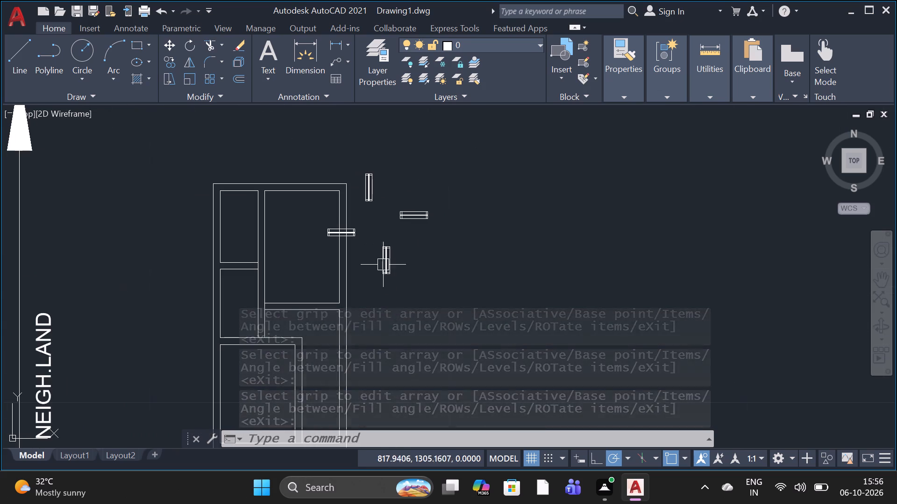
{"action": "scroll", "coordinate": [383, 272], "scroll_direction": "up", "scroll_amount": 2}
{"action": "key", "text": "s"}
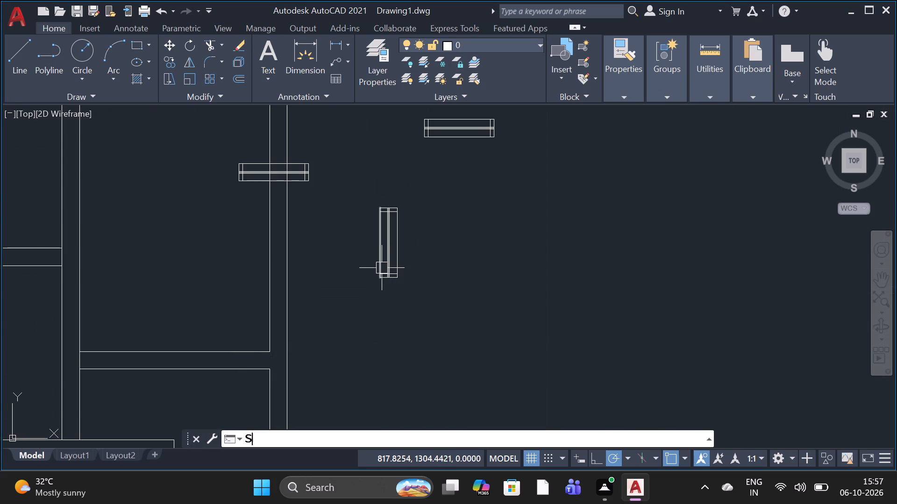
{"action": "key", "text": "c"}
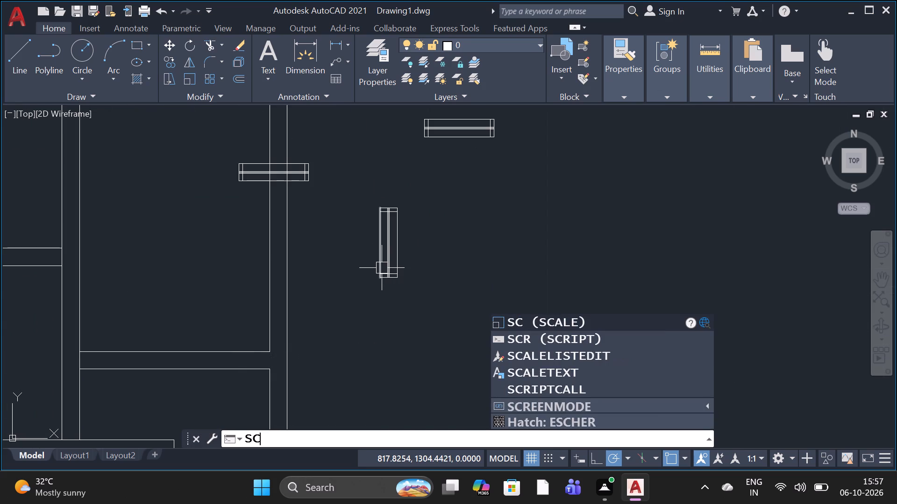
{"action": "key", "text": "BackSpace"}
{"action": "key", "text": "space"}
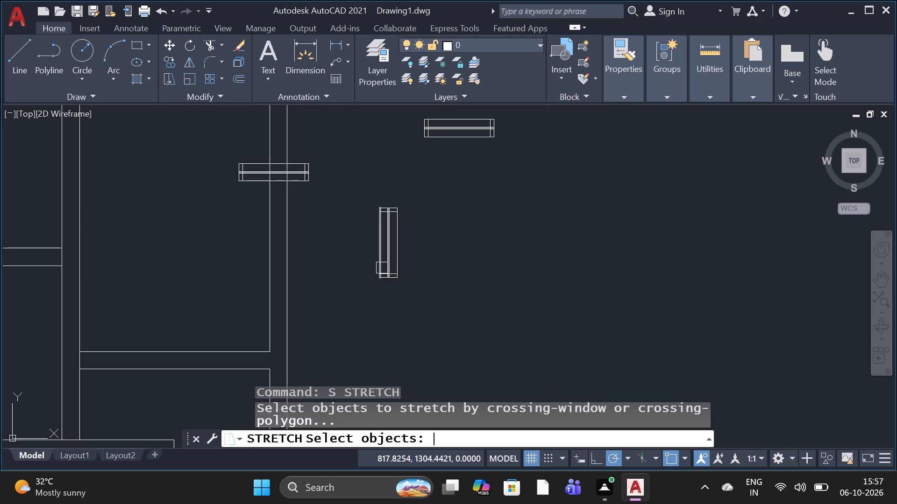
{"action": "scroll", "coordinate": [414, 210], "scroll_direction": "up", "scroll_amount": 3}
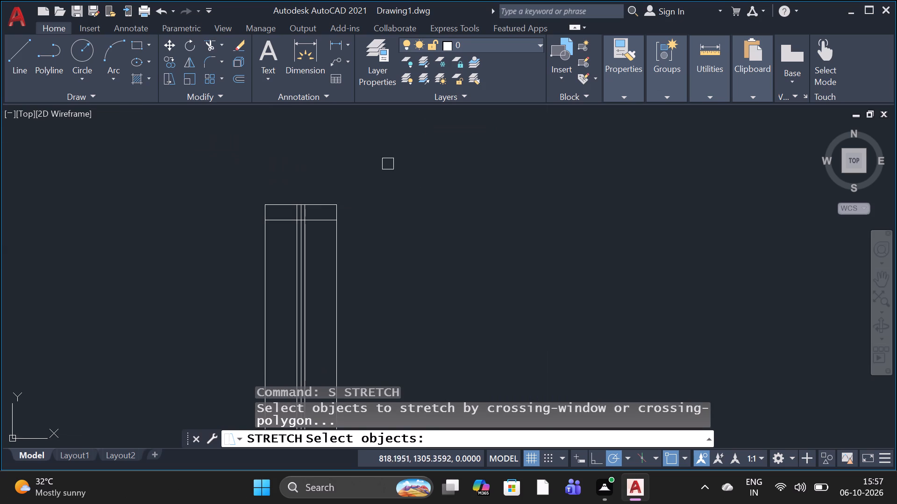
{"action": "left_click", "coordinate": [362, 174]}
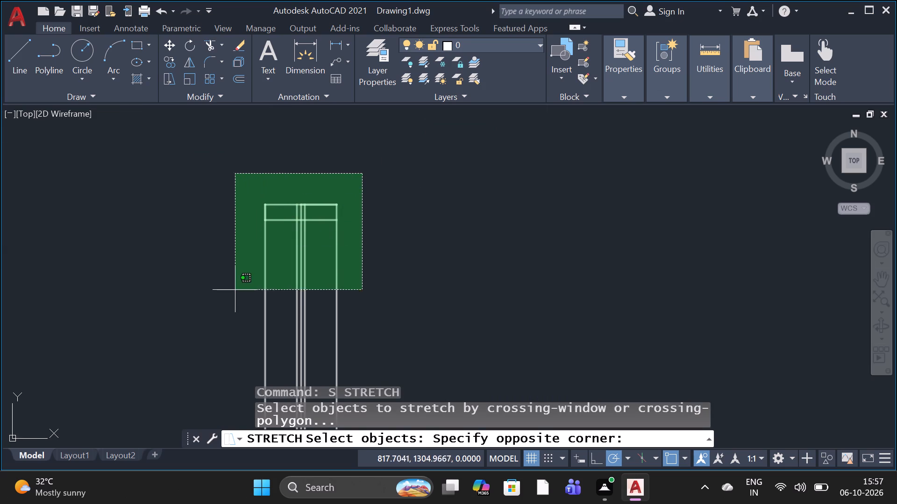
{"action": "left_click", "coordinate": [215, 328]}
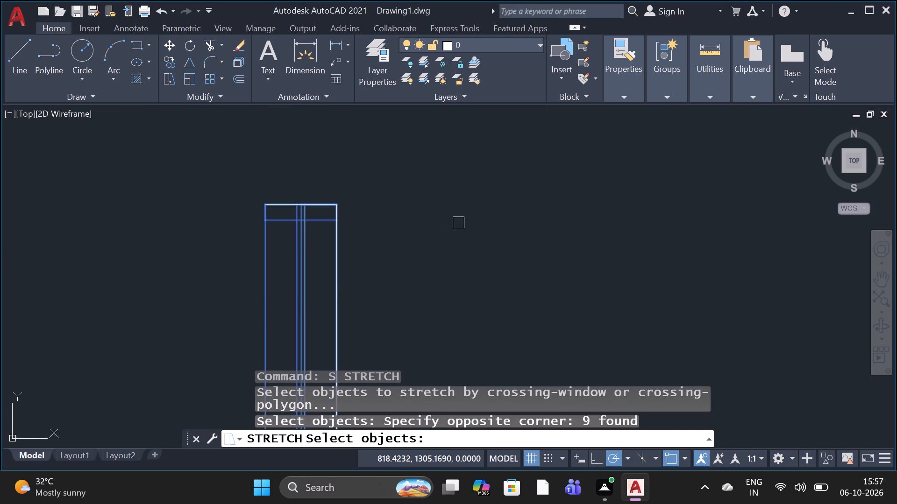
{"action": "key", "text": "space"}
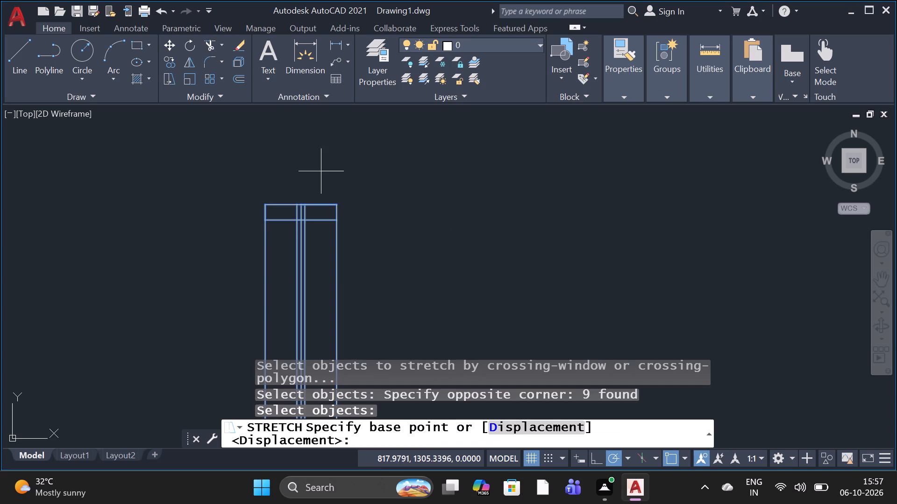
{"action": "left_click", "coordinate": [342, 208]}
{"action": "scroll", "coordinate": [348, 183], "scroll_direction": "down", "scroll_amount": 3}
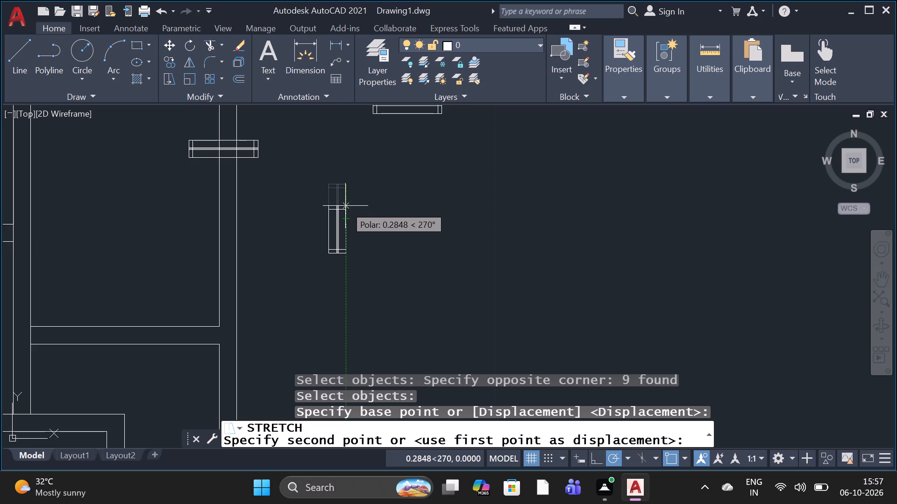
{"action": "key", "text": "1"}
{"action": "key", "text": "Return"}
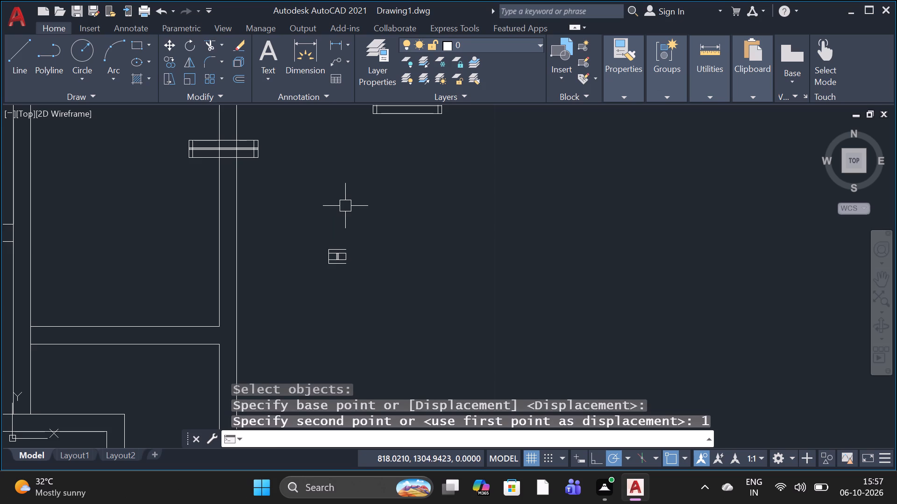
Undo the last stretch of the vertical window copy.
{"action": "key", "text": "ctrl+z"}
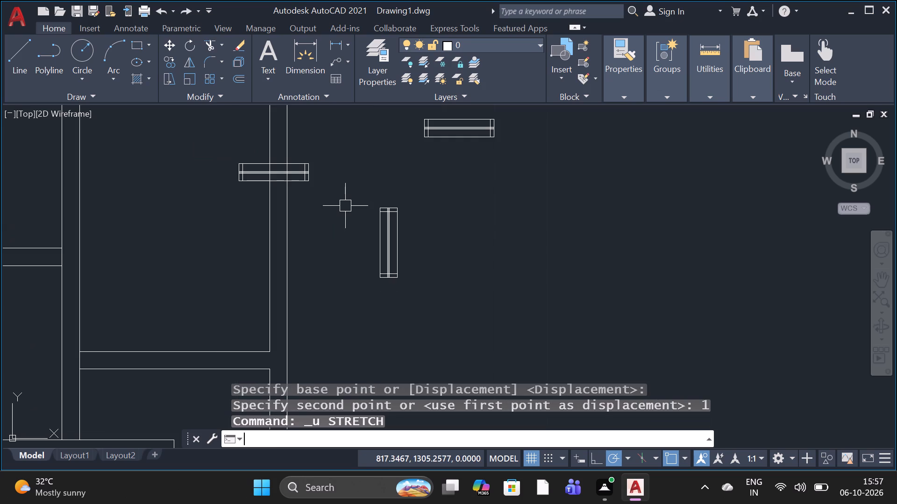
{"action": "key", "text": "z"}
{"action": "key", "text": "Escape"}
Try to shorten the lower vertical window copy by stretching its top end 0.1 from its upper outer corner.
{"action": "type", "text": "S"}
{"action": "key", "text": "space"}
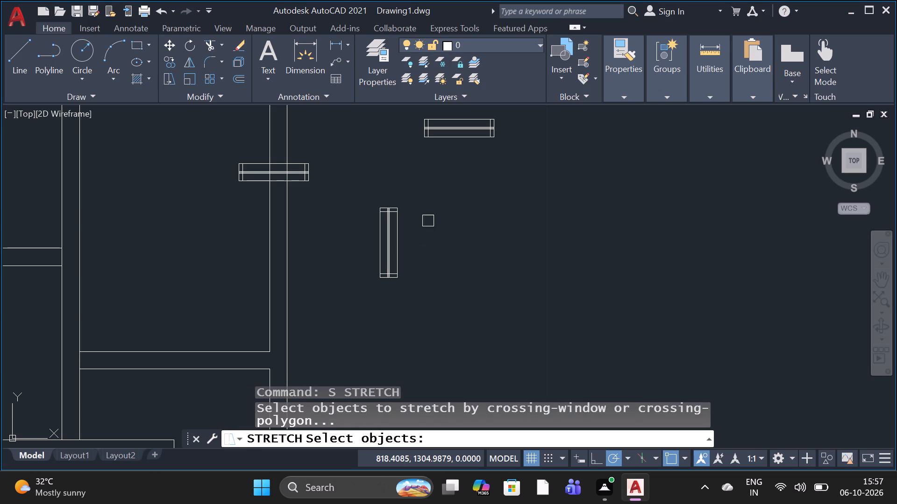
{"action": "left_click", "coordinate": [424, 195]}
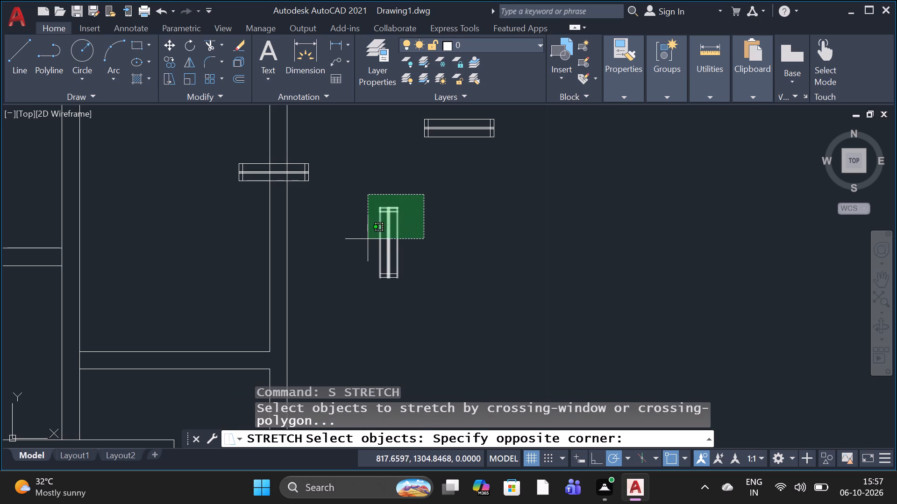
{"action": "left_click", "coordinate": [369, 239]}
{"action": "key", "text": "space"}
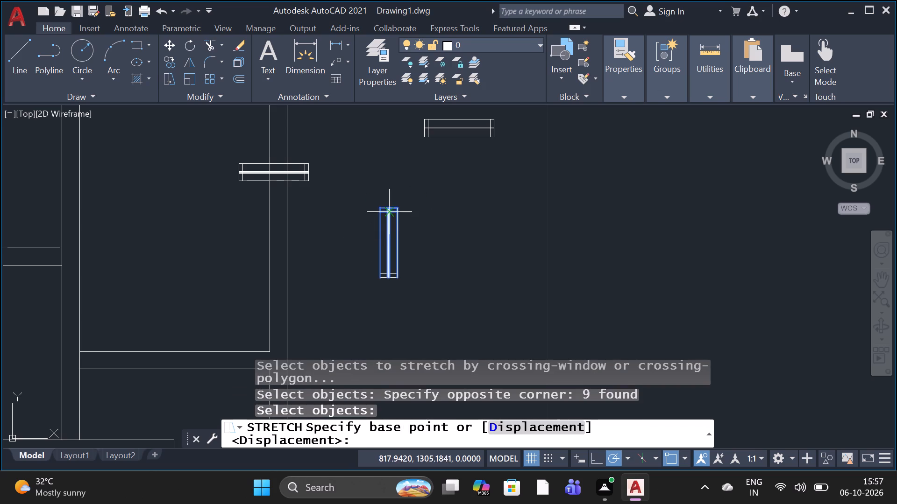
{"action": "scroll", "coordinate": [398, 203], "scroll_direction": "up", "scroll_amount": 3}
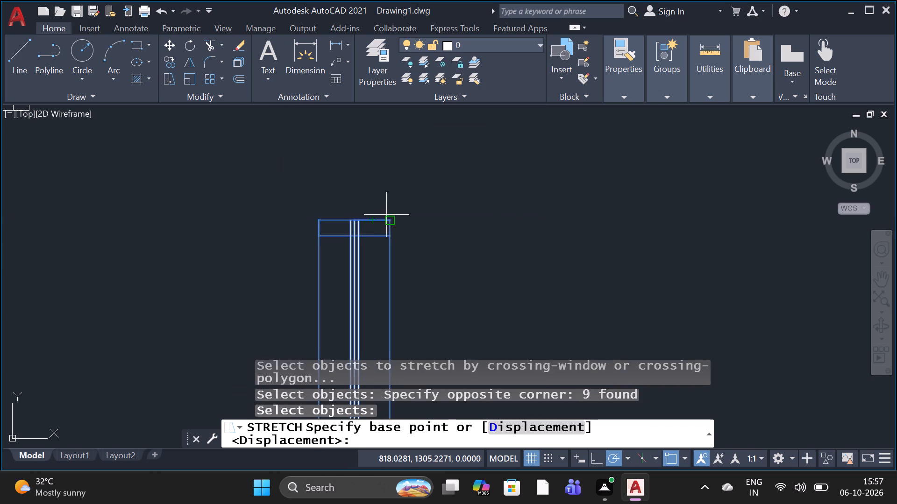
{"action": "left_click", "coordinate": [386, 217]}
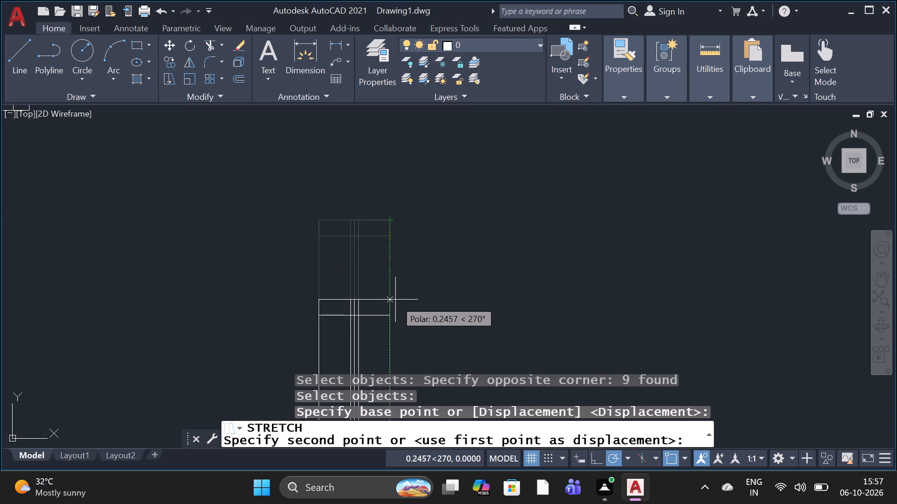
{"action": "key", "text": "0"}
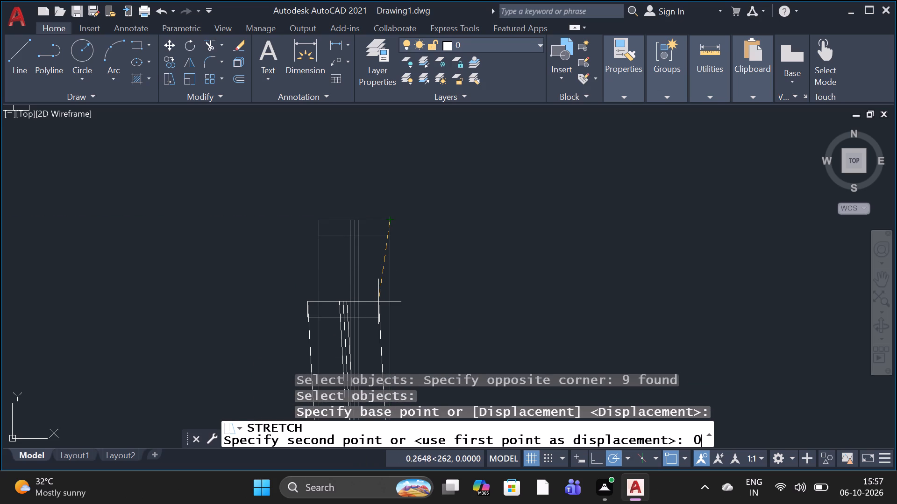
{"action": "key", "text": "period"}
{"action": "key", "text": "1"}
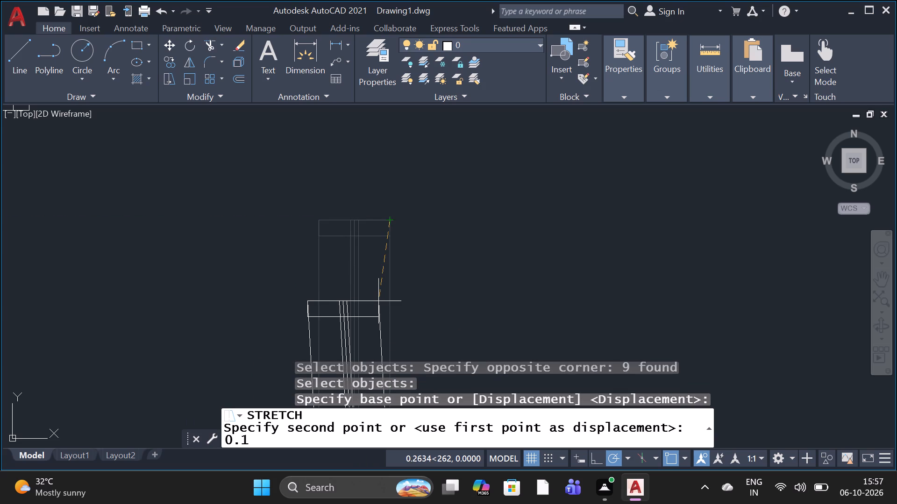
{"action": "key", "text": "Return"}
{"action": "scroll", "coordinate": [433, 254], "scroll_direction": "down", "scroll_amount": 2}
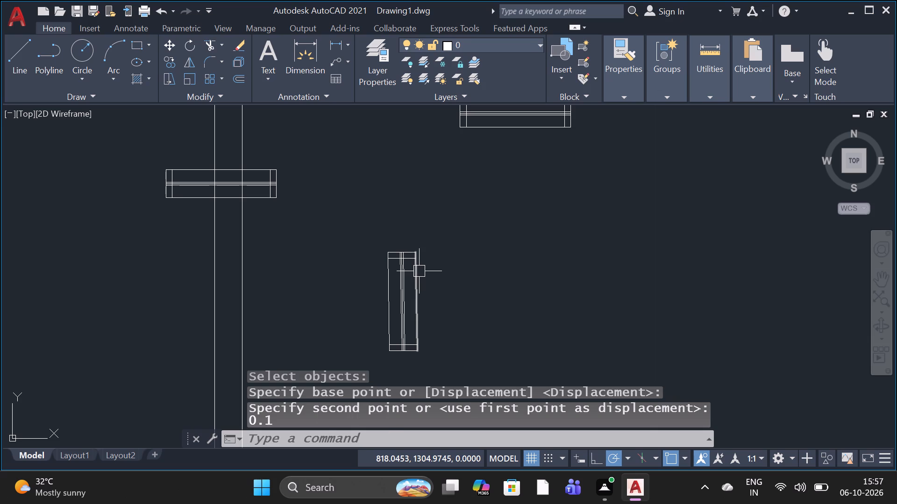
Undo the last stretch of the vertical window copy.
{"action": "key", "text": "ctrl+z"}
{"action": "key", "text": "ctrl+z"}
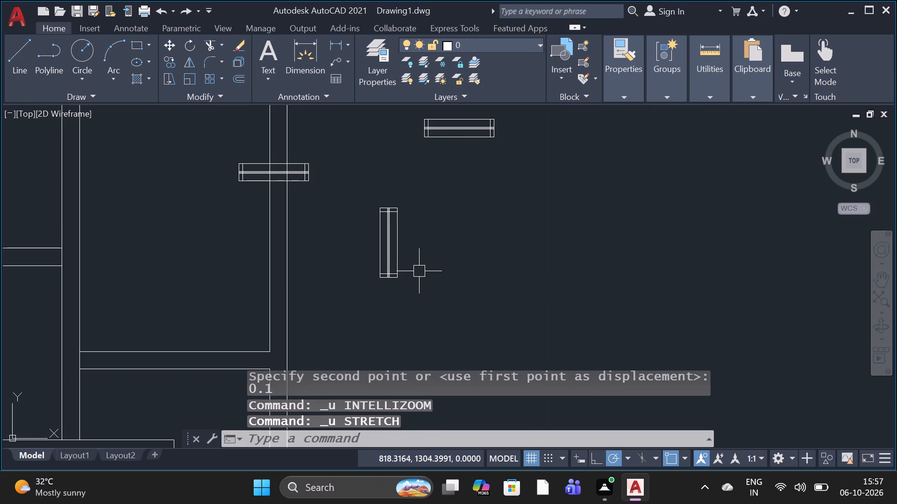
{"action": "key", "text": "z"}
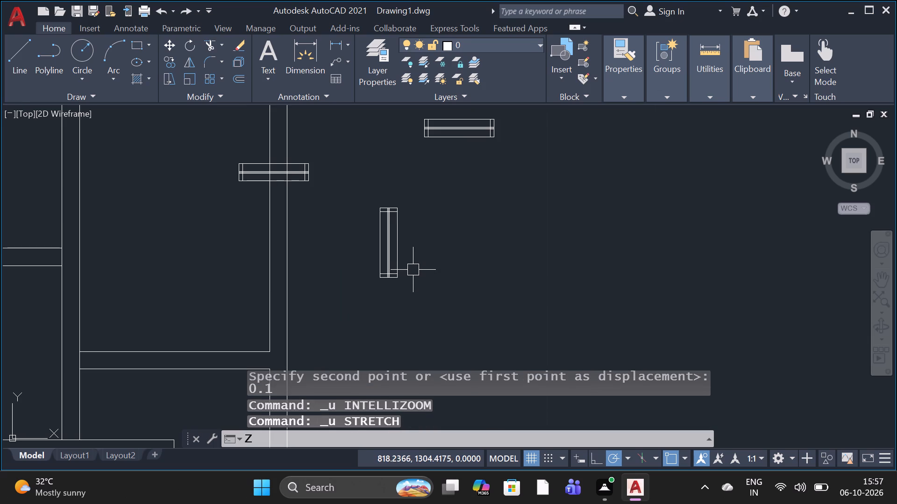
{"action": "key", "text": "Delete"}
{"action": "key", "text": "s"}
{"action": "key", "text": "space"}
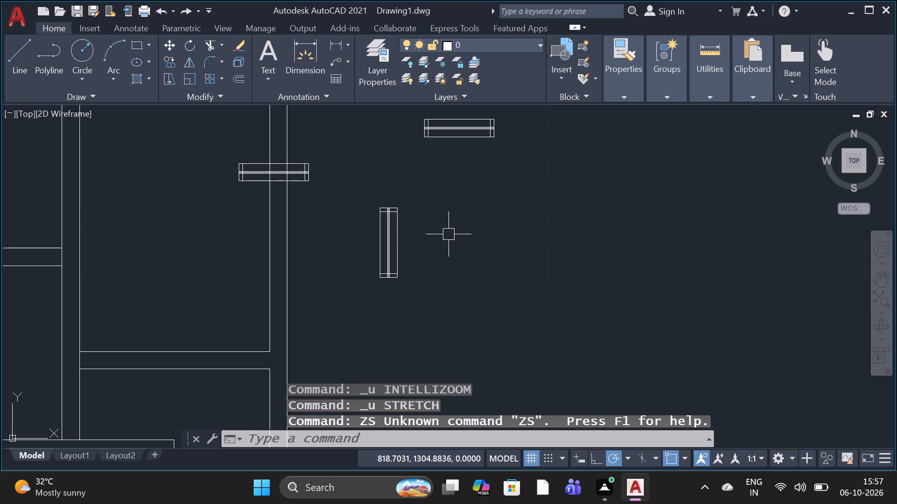
Shorten the lower vertical window copy by stretching its top end straight down by 0.1.
{"action": "type", "text": "S"}
{"action": "key", "text": "space"}
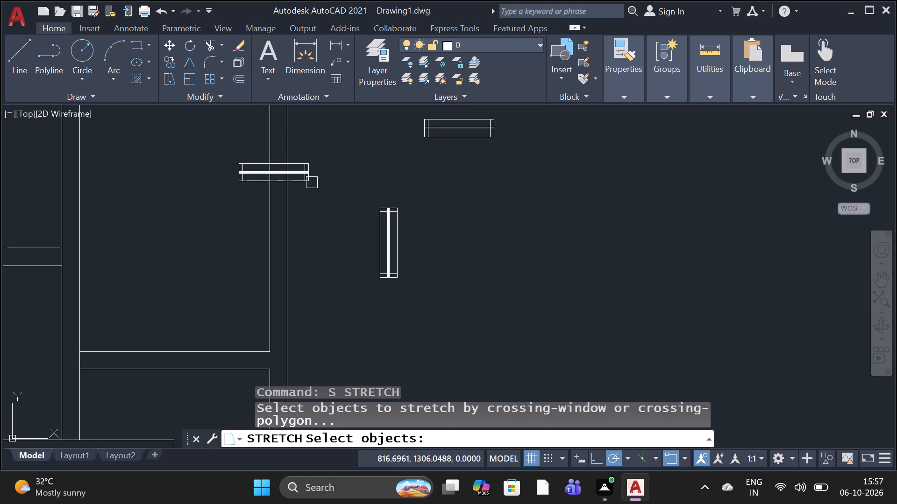
{"action": "scroll", "coordinate": [408, 193], "scroll_direction": "up", "scroll_amount": 1}
{"action": "left_click", "coordinate": [435, 202]}
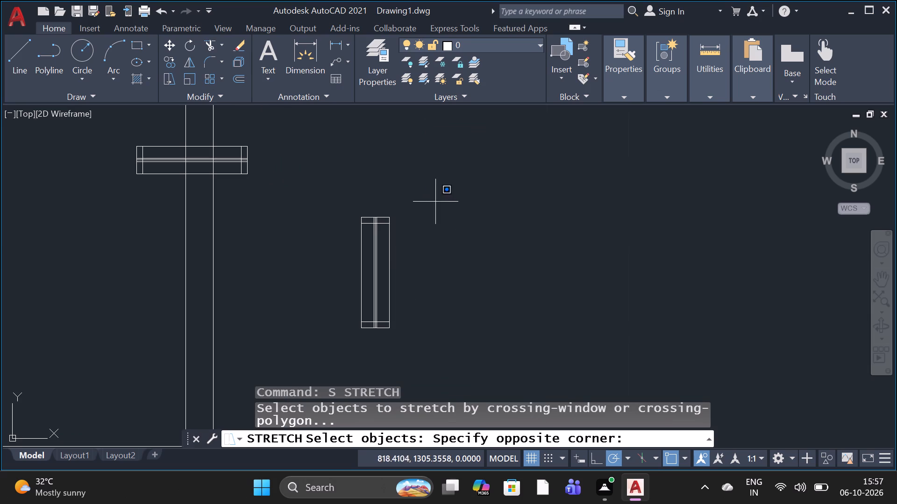
{"action": "left_click", "coordinate": [322, 264]}
{"action": "key", "text": "space"}
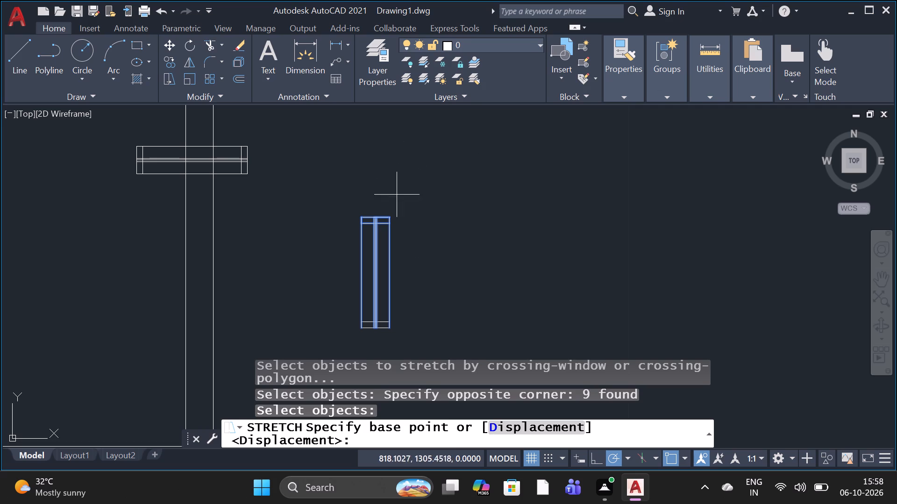
{"action": "scroll", "coordinate": [390, 217], "scroll_direction": "up", "scroll_amount": 3}
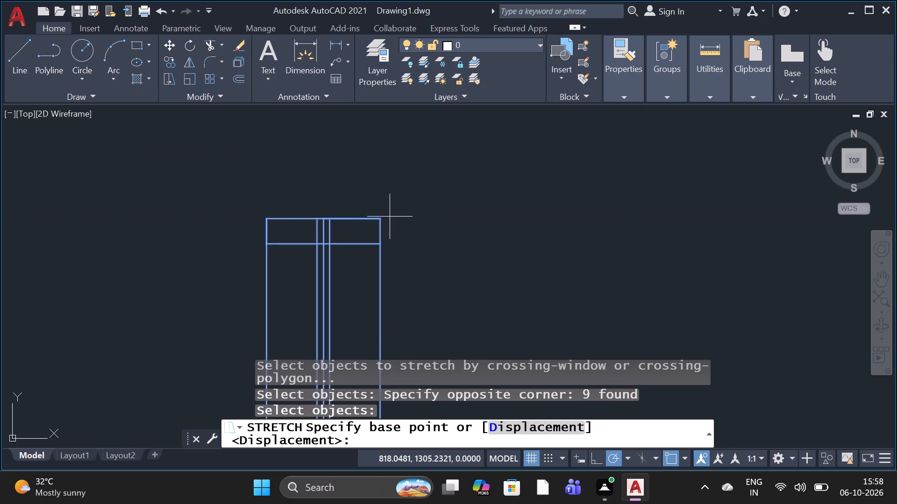
{"action": "left_click", "coordinate": [379, 223]}
{"action": "scroll", "coordinate": [392, 198], "scroll_direction": "down", "scroll_amount": 1}
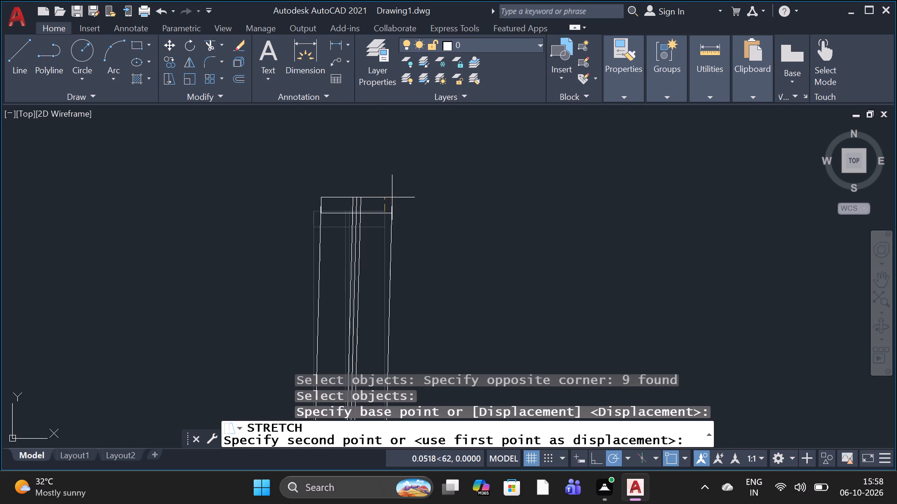
{"action": "scroll", "coordinate": [395, 197], "scroll_direction": "up", "scroll_amount": 3}
{"action": "scroll", "coordinate": [415, 182], "scroll_direction": "down", "scroll_amount": 4}
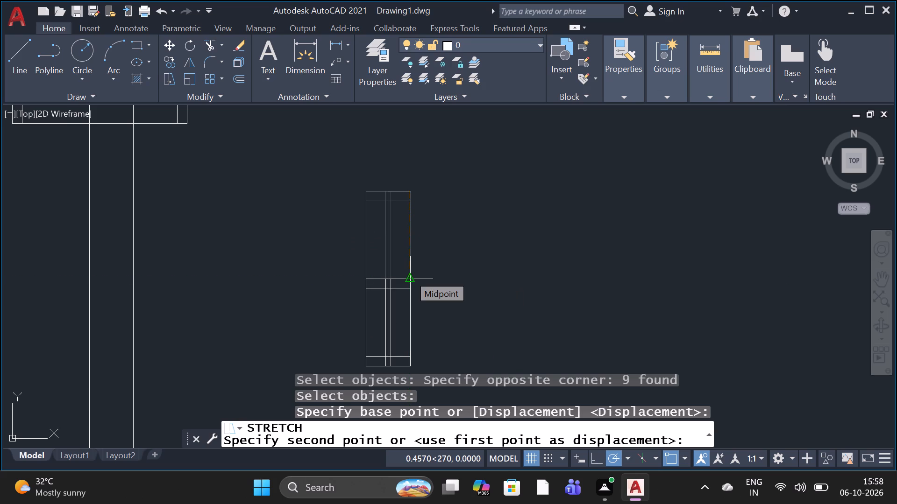
{"action": "key", "text": "0"}
{"action": "key", "text": "period"}
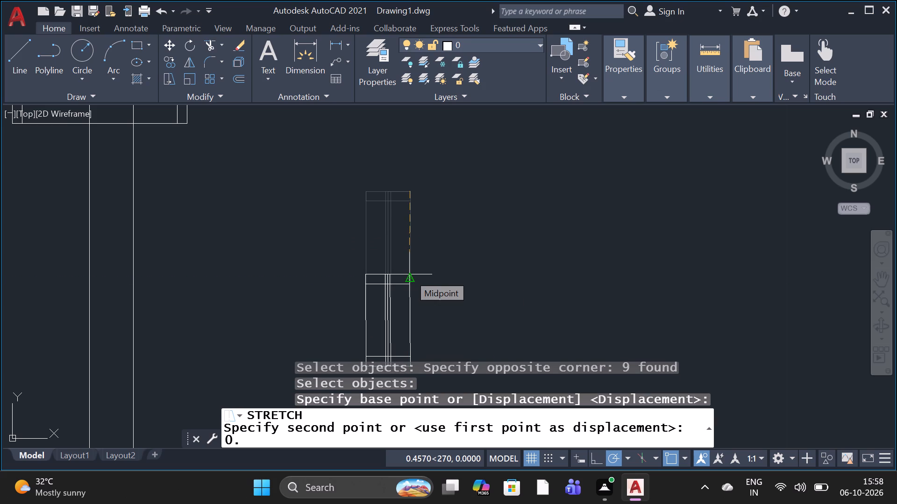
{"action": "key", "text": "1"}
{"action": "key", "text": "space"}
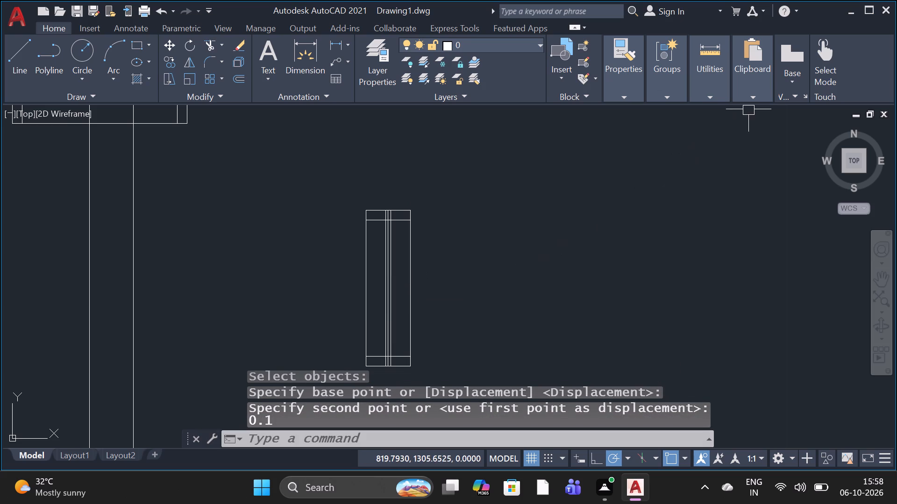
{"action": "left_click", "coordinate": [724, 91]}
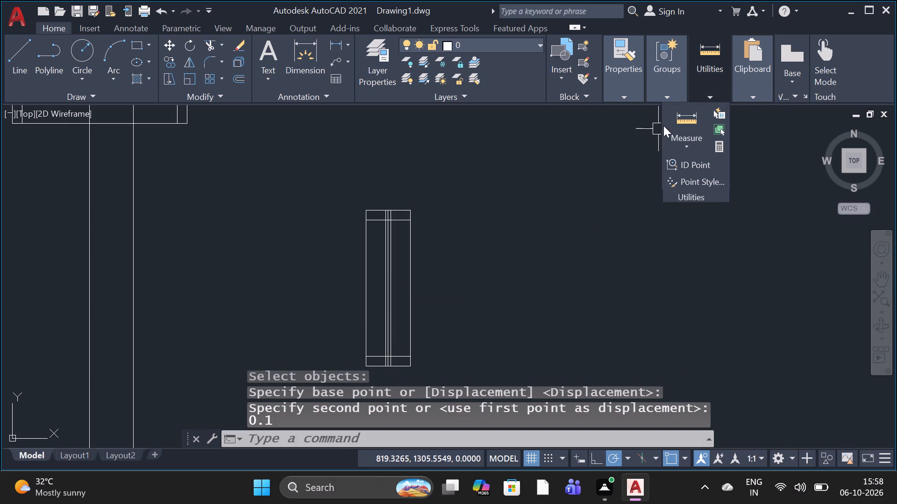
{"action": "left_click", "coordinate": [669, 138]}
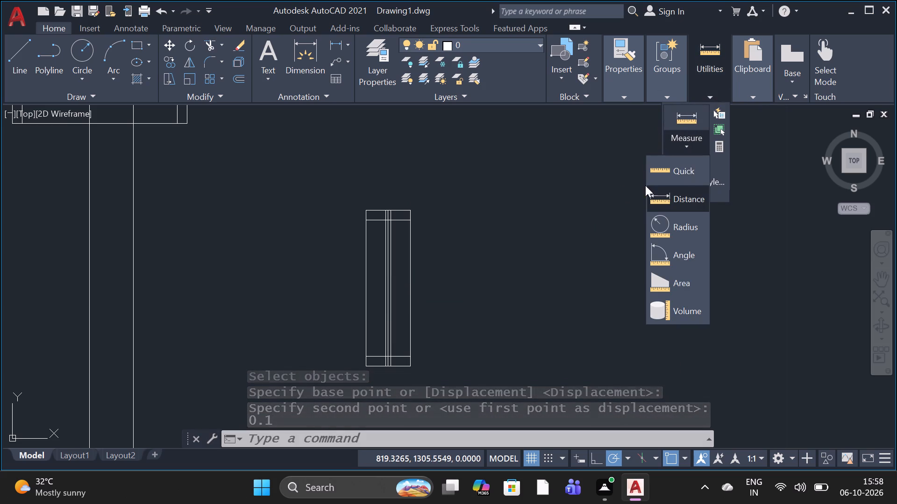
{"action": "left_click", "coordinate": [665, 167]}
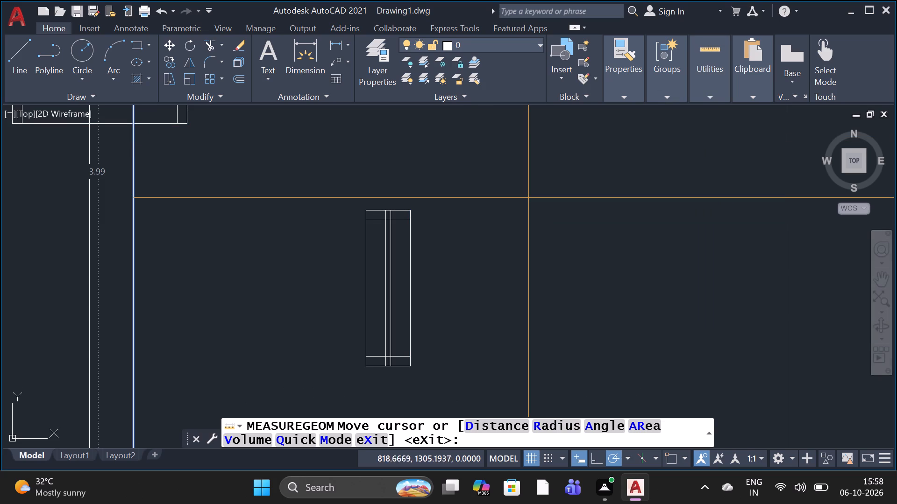
Measure the length of the shortened vertical window copy between the top and bottom corners of its outer side.
{"action": "left_click", "coordinate": [712, 96]}
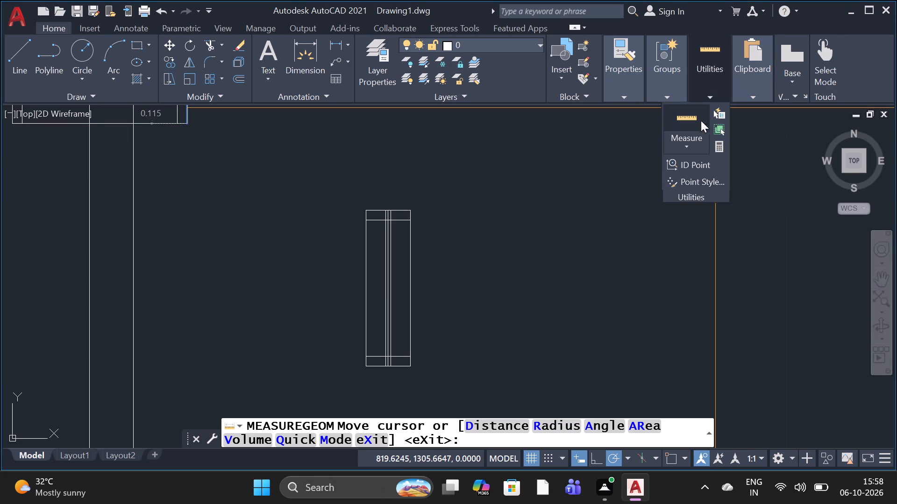
{"action": "left_click", "coordinate": [686, 143]}
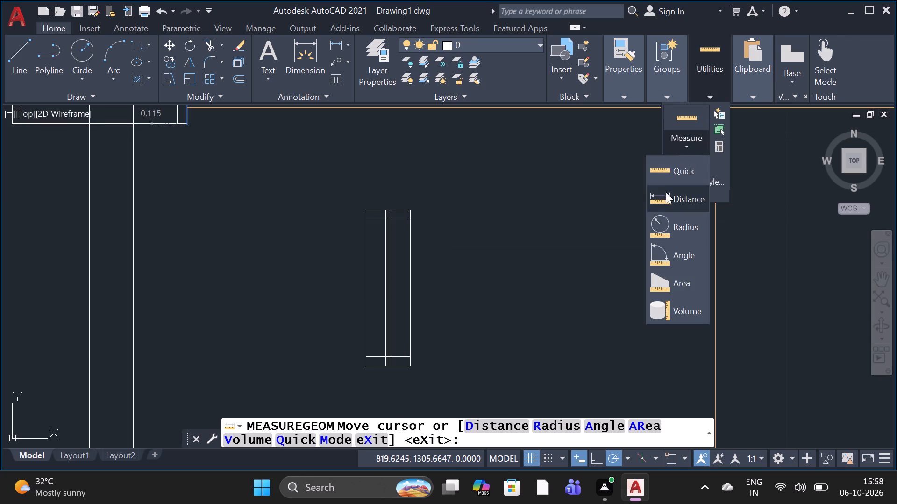
{"action": "left_click", "coordinate": [668, 193]}
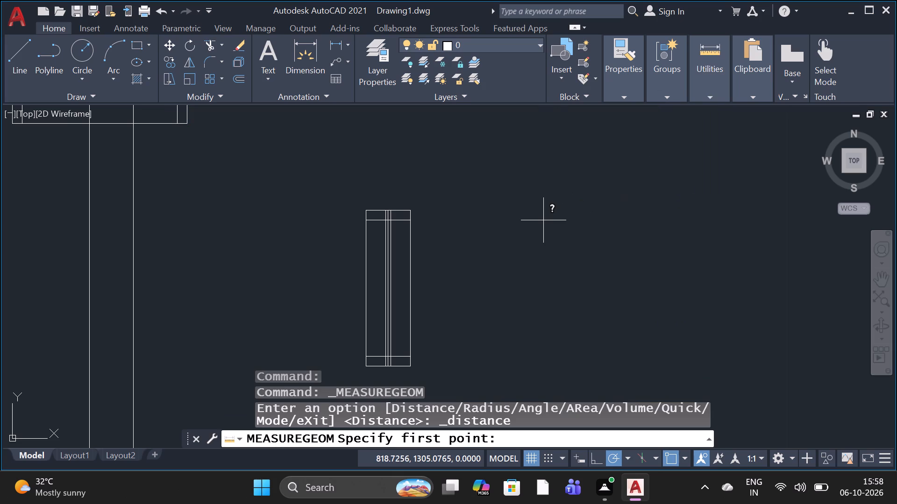
{"action": "left_click", "coordinate": [411, 211]}
{"action": "scroll", "coordinate": [411, 211], "scroll_direction": "down", "scroll_amount": 3}
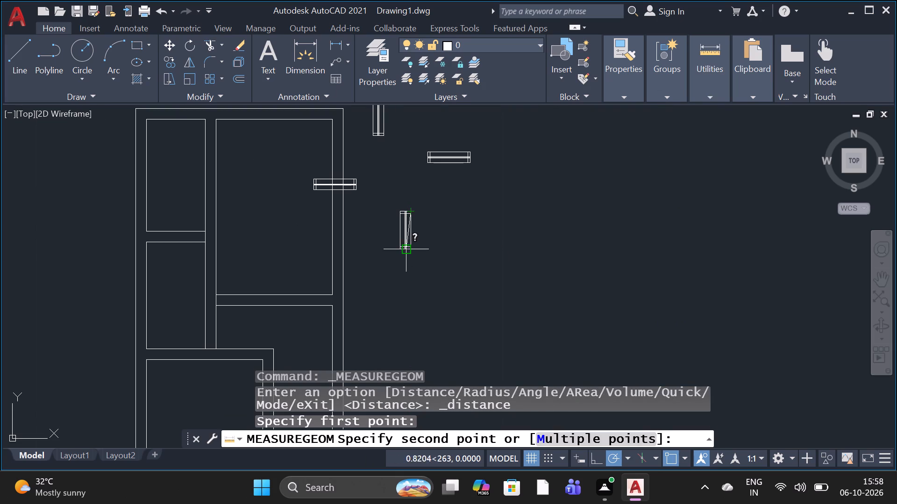
{"action": "scroll", "coordinate": [408, 252], "scroll_direction": "up", "scroll_amount": 7}
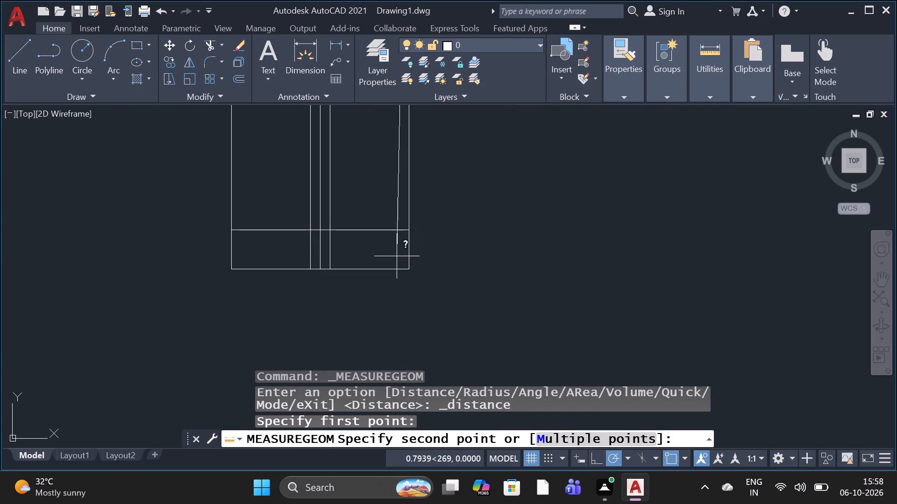
{"action": "scroll", "coordinate": [399, 268], "scroll_direction": "up", "scroll_amount": 1}
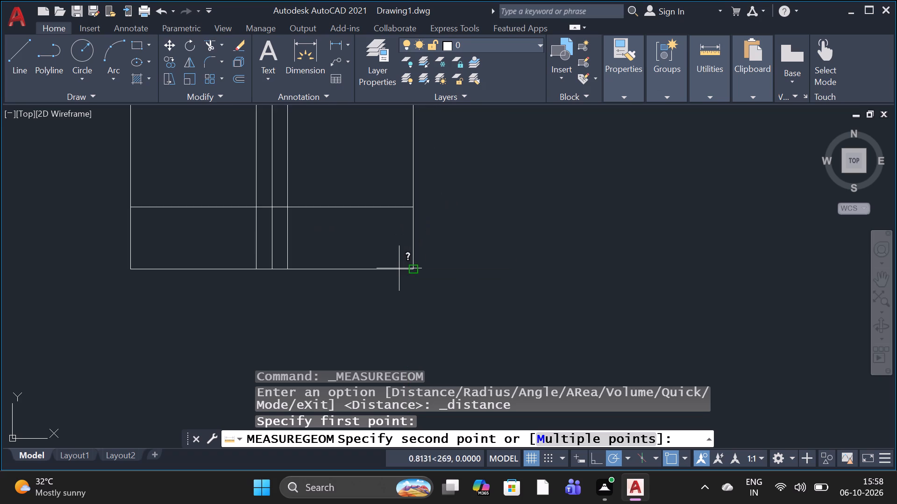
{"action": "scroll", "coordinate": [399, 268], "scroll_direction": "up", "scroll_amount": 3}
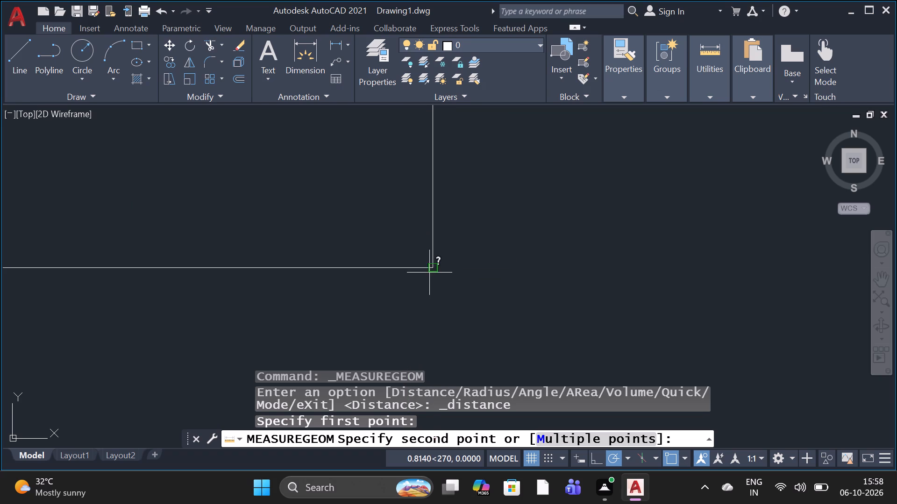
{"action": "left_click", "coordinate": [433, 273]}
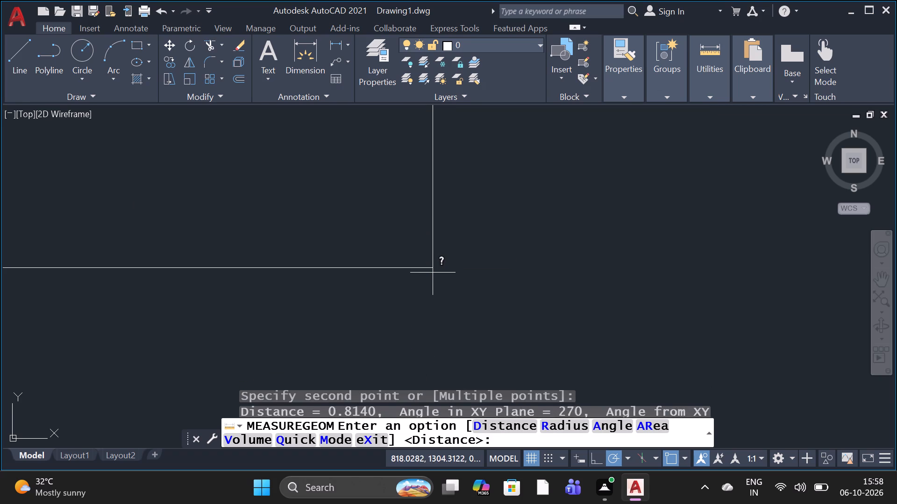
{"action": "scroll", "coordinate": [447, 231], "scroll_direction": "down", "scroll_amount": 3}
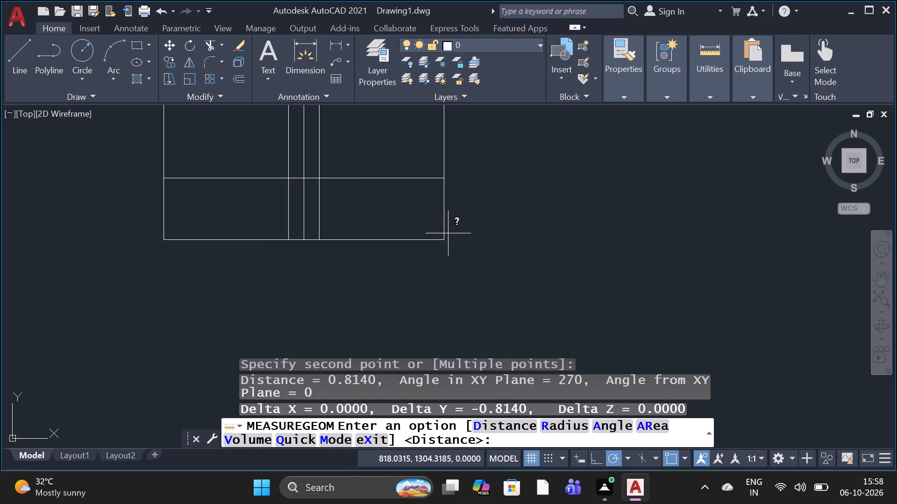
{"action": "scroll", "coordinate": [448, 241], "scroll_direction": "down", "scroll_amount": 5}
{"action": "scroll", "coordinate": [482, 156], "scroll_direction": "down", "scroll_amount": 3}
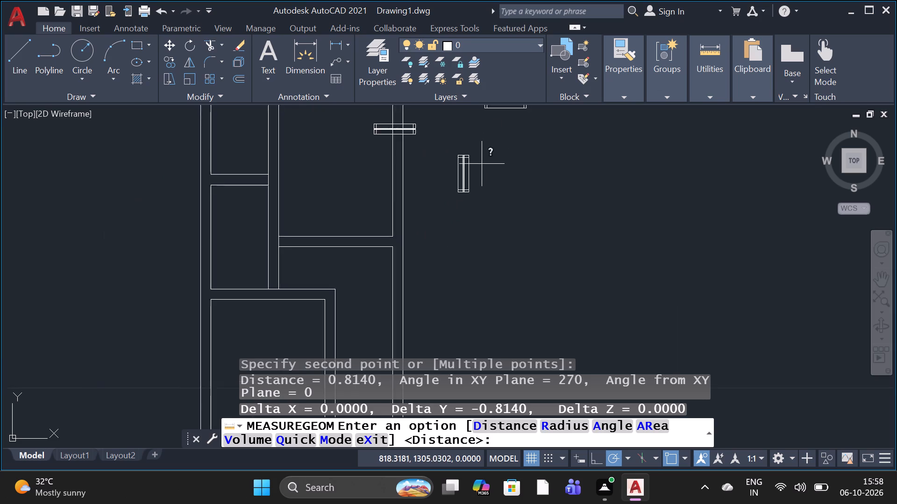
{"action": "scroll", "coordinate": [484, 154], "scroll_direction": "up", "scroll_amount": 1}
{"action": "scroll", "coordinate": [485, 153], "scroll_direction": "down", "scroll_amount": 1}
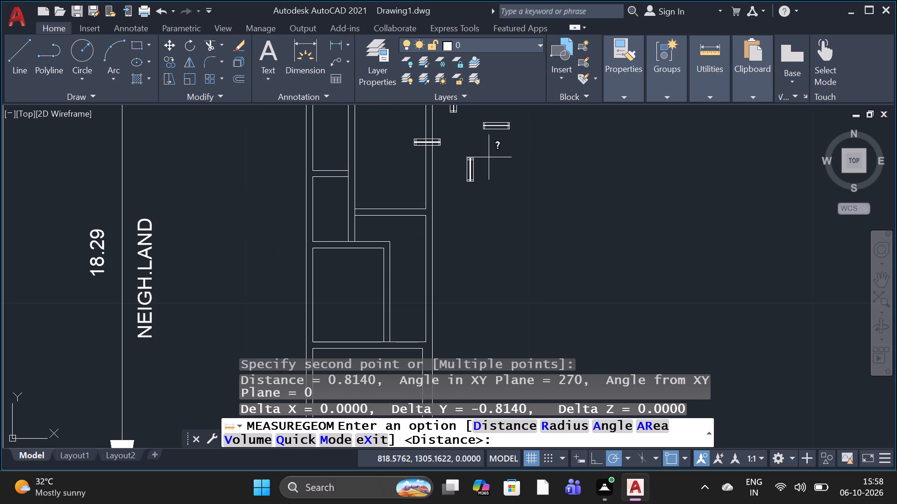
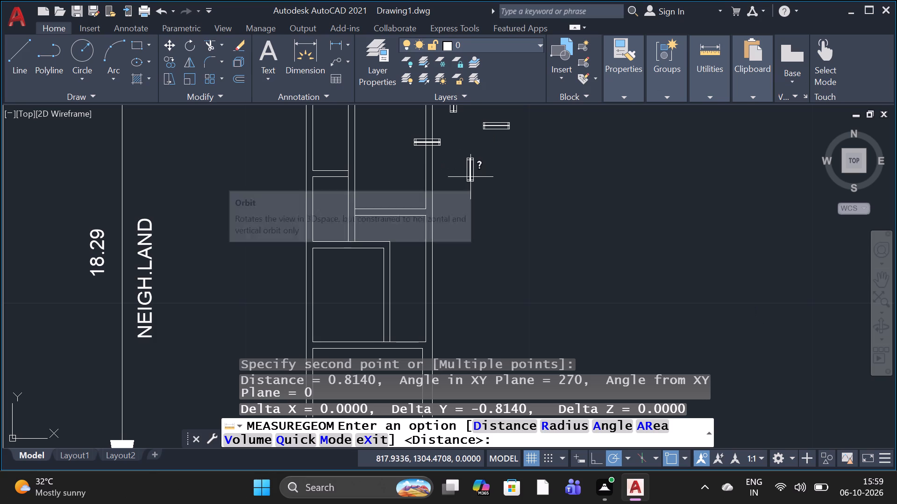
Copy the shortened vertical window, by its centre-line midpoint, into the left outer wall beside the second small room from the top.
{"action": "key", "text": "Escape"}
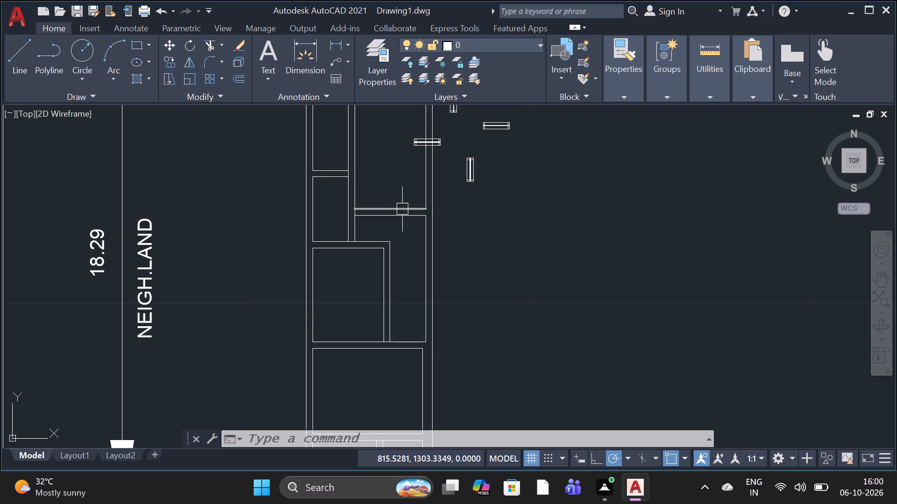
{"action": "scroll", "coordinate": [462, 245], "scroll_direction": "down", "scroll_amount": 2}
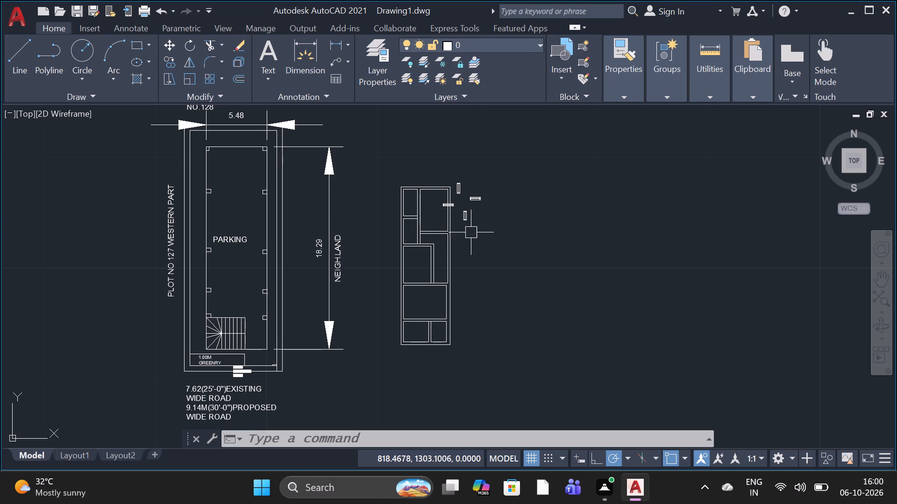
{"action": "scroll", "coordinate": [480, 231], "scroll_direction": "up", "scroll_amount": 3}
{"action": "type", "text": "CO"}
{"action": "key", "text": "space"}
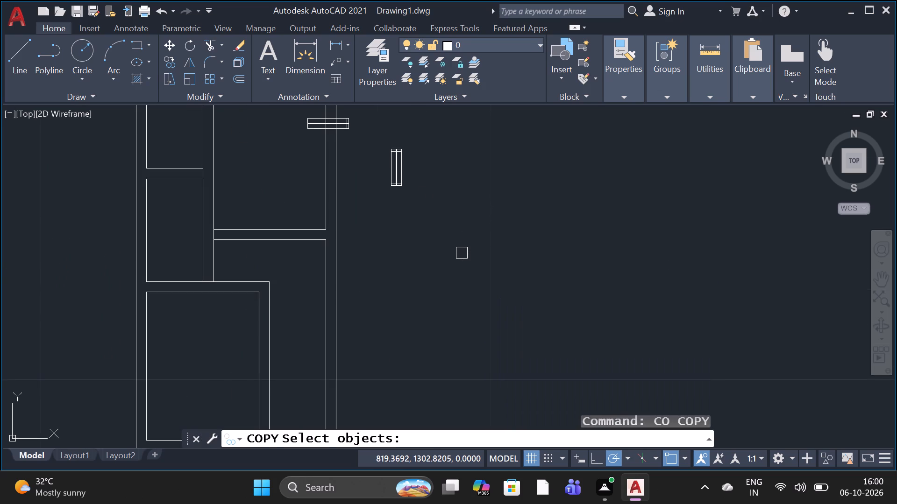
{"action": "left_click", "coordinate": [423, 128]}
{"action": "left_click", "coordinate": [379, 208]}
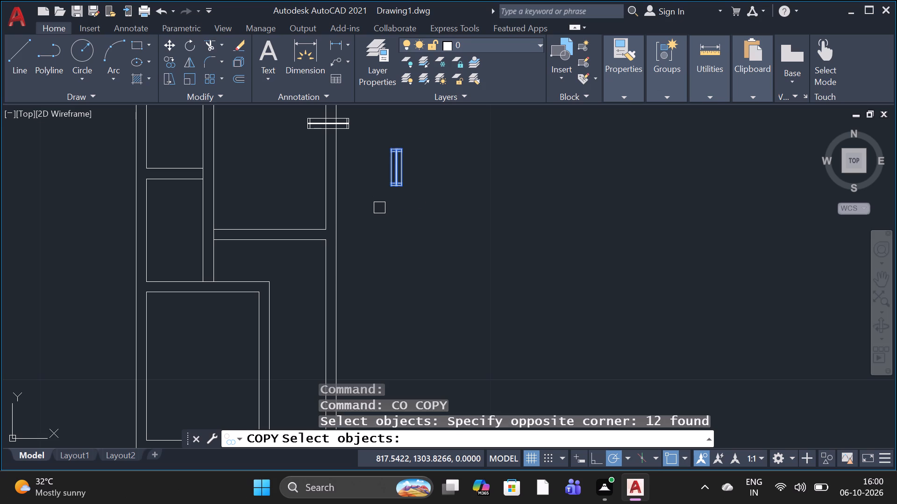
{"action": "key", "text": "space"}
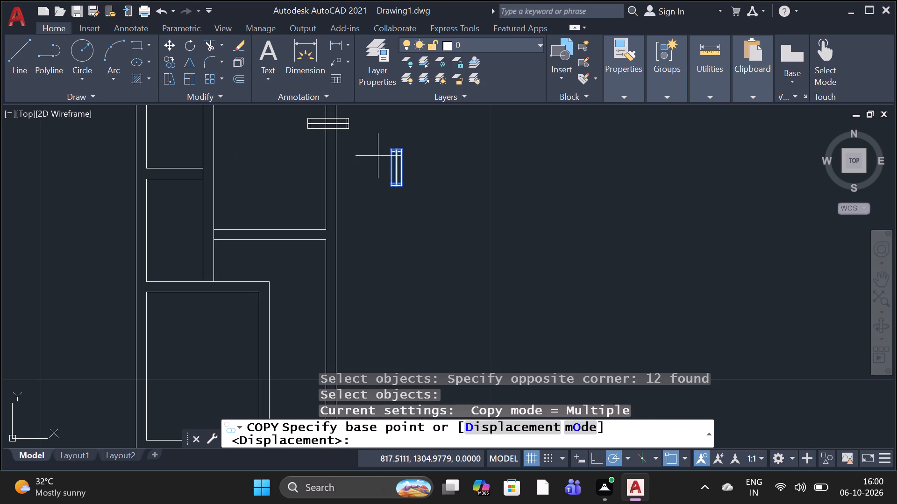
{"action": "scroll", "coordinate": [392, 177], "scroll_direction": "up", "scroll_amount": 4}
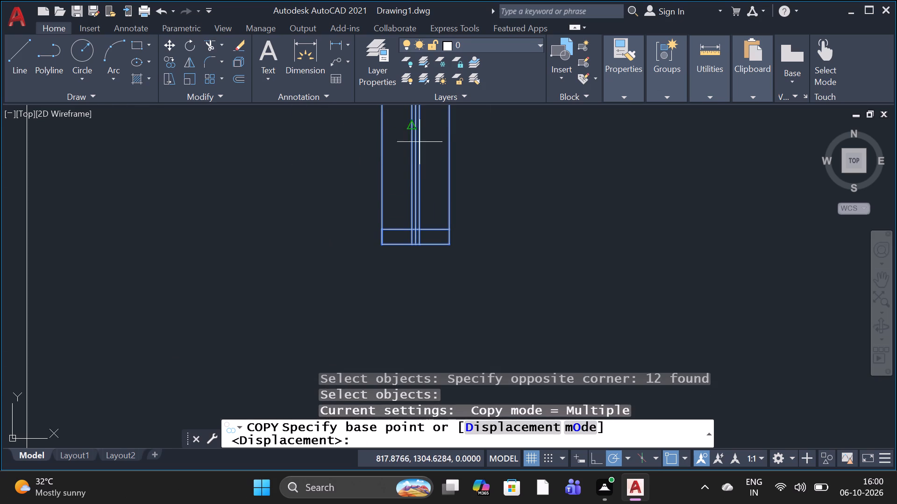
{"action": "scroll", "coordinate": [420, 150], "scroll_direction": "up", "scroll_amount": 3}
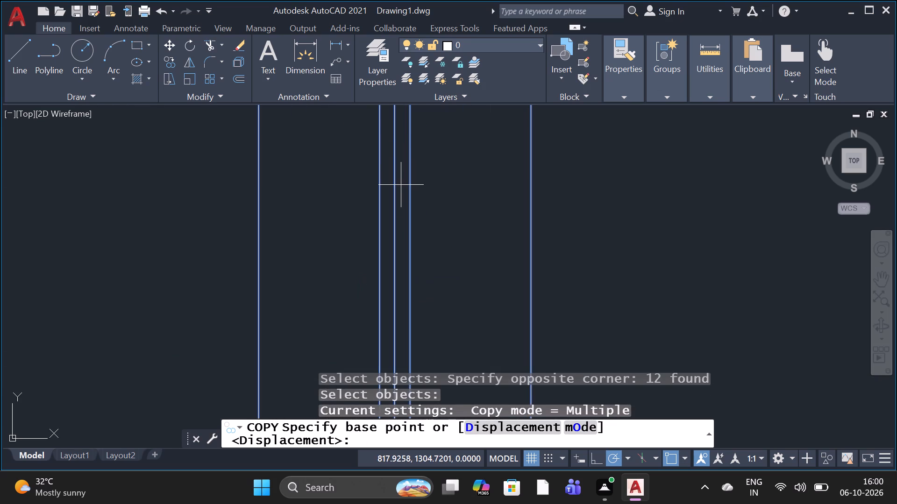
{"action": "scroll", "coordinate": [401, 185], "scroll_direction": "down", "scroll_amount": 4}
{"action": "scroll", "coordinate": [398, 168], "scroll_direction": "up", "scroll_amount": 4}
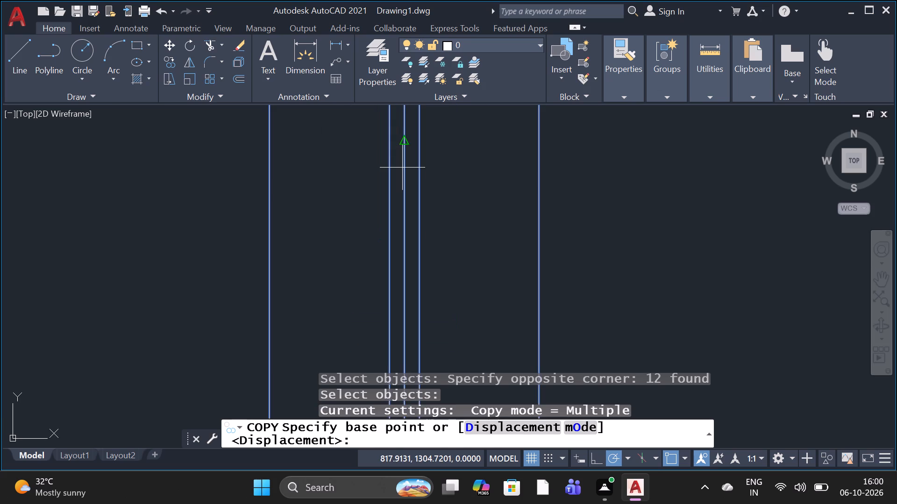
{"action": "left_click", "coordinate": [402, 168]}
{"action": "scroll", "coordinate": [384, 200], "scroll_direction": "down", "scroll_amount": 8}
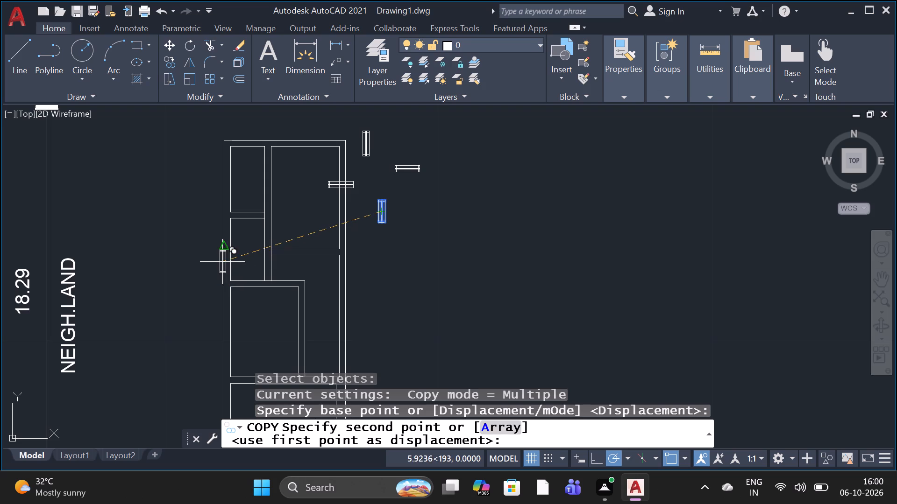
{"action": "scroll", "coordinate": [230, 261], "scroll_direction": "up", "scroll_amount": 3}
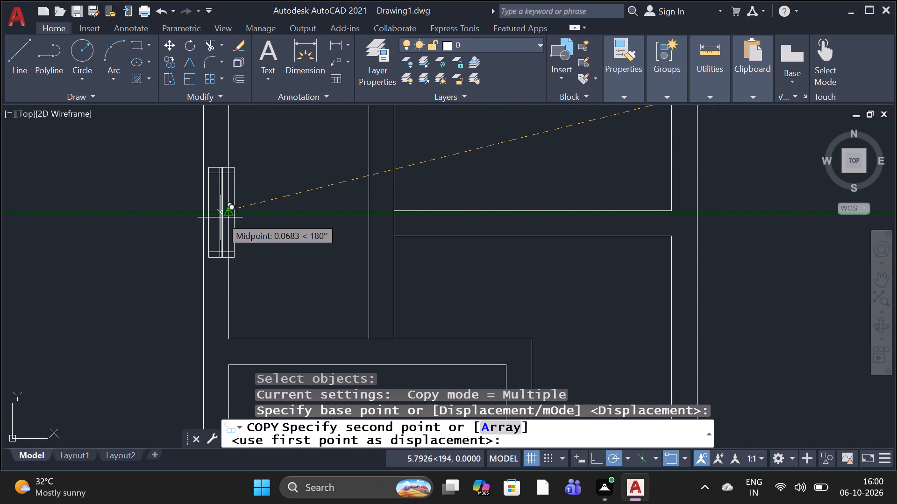
{"action": "scroll", "coordinate": [218, 219], "scroll_direction": "up", "scroll_amount": 1}
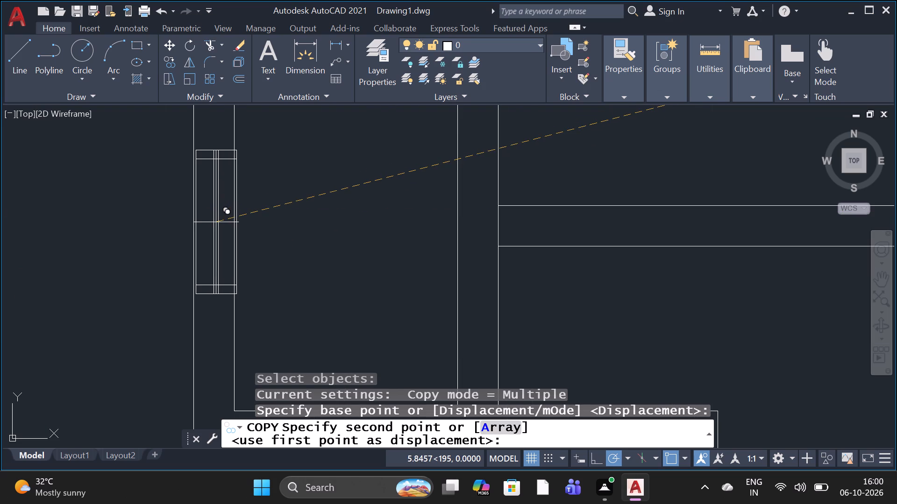
{"action": "left_click", "coordinate": [214, 225]}
{"action": "scroll", "coordinate": [214, 225], "scroll_direction": "down", "scroll_amount": 1}
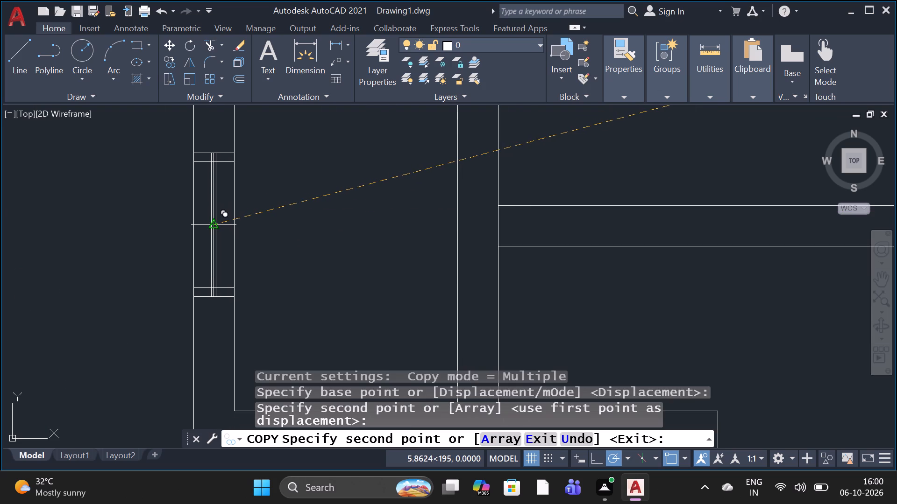
{"action": "scroll", "coordinate": [214, 225], "scroll_direction": "down", "scroll_amount": 5}
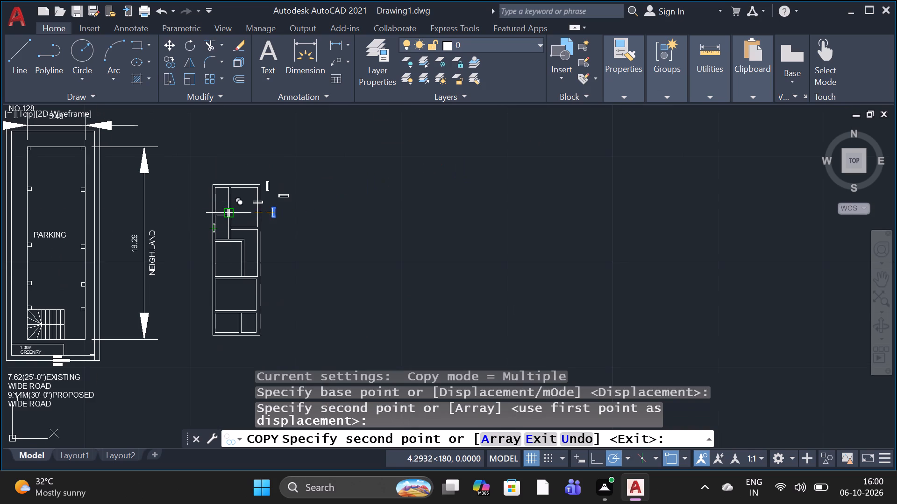
{"action": "right_click", "coordinate": [310, 207]}
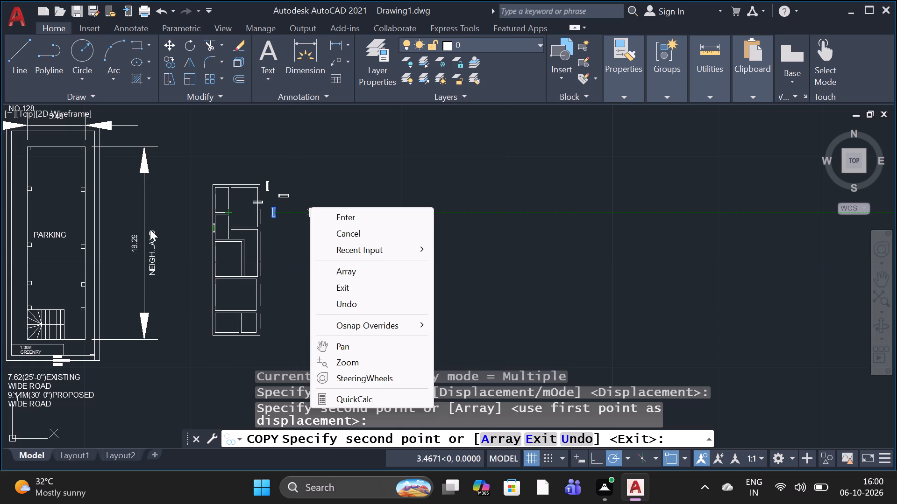
{"action": "key", "text": "Escape"}
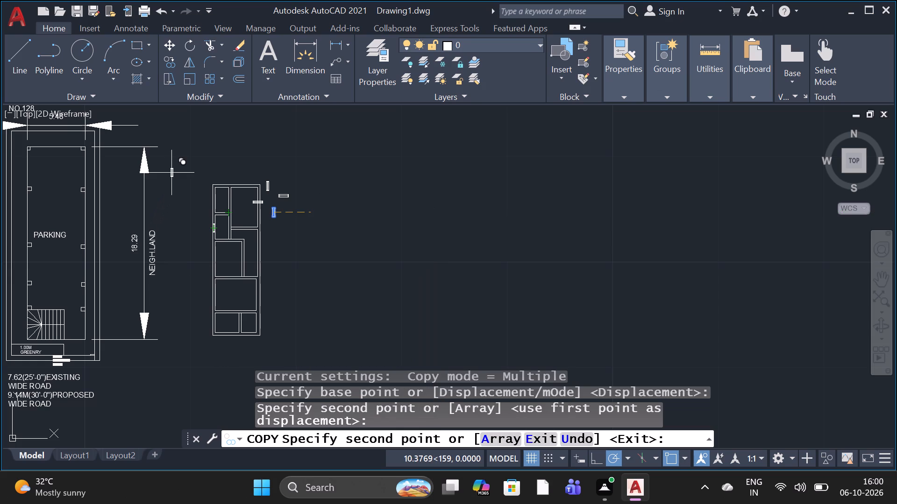
{"action": "key", "text": "Escape"}
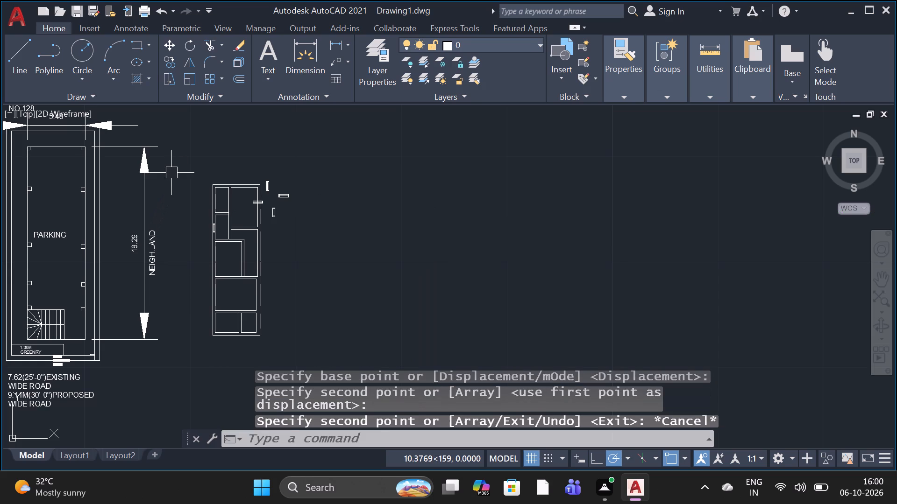
Rotate the shortened vertical window symbol beside the plan 90° about its lower right corner so it lies horizontal.
{"action": "scroll", "coordinate": [279, 211], "scroll_direction": "up", "scroll_amount": 3}
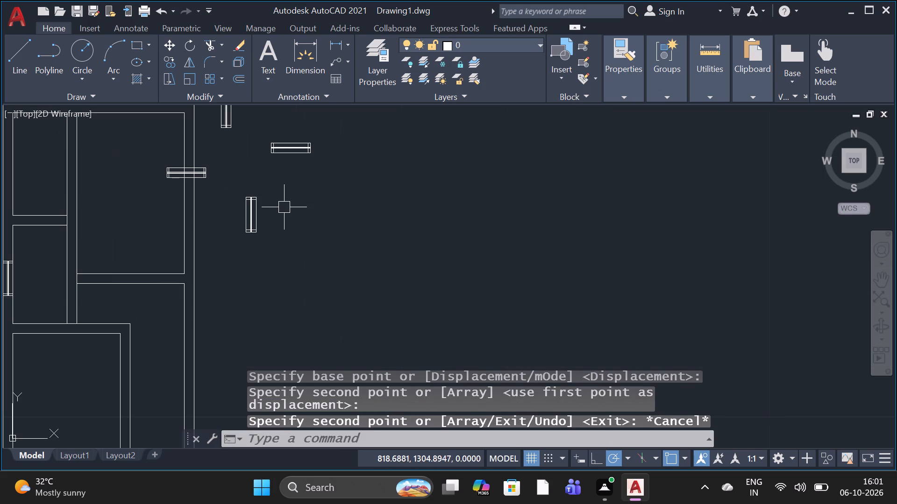
{"action": "left_click", "coordinate": [281, 194]}
{"action": "left_click", "coordinate": [227, 258]}
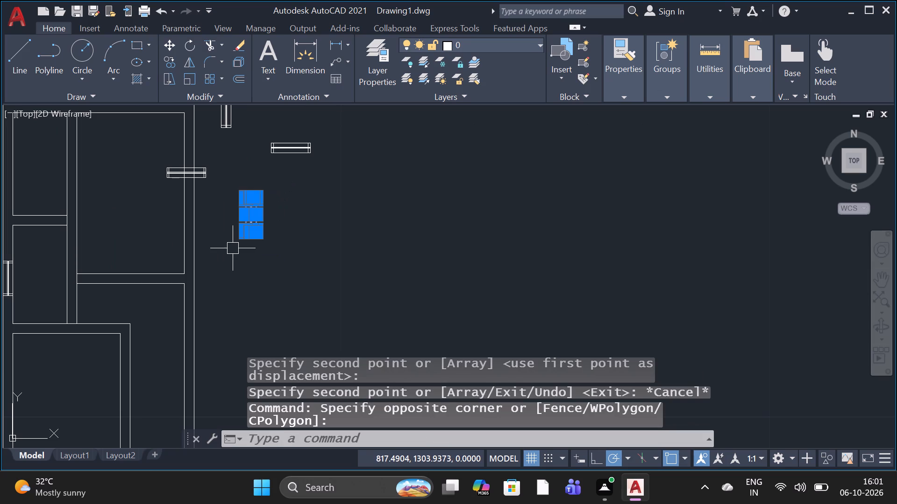
{"action": "right_click", "coordinate": [233, 250]}
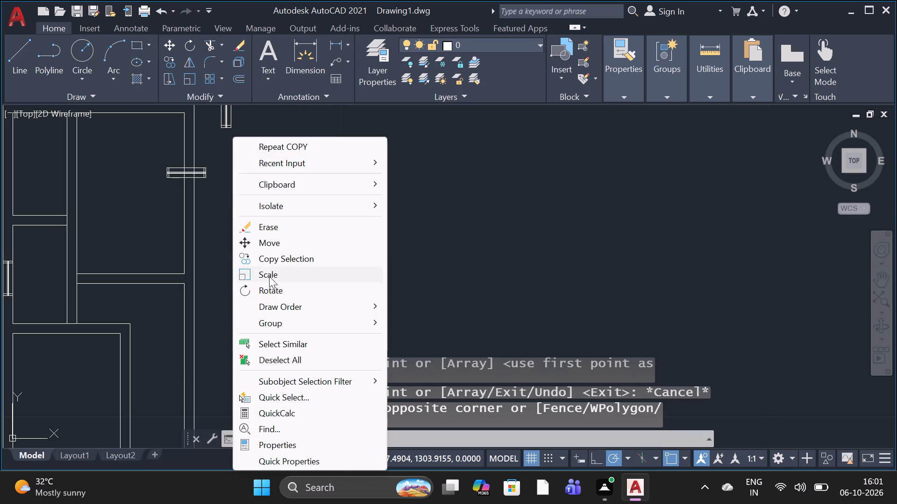
{"action": "left_click", "coordinate": [269, 293]}
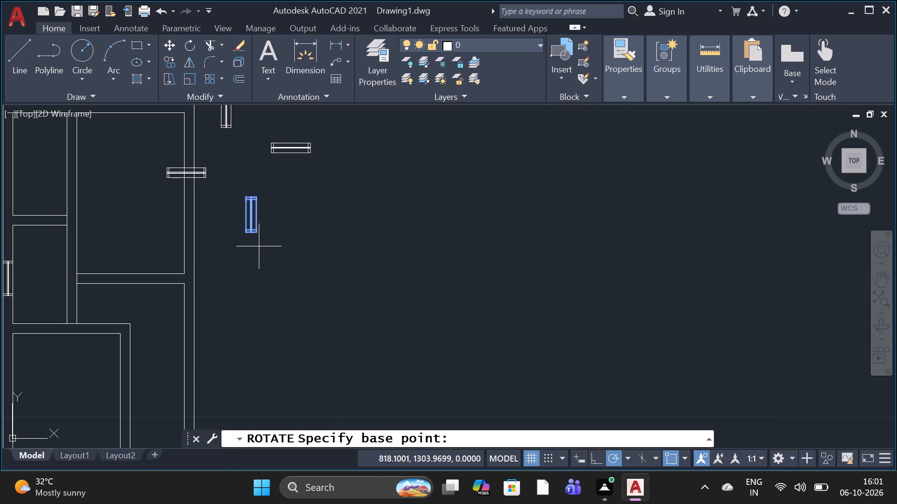
{"action": "left_click", "coordinate": [259, 238]}
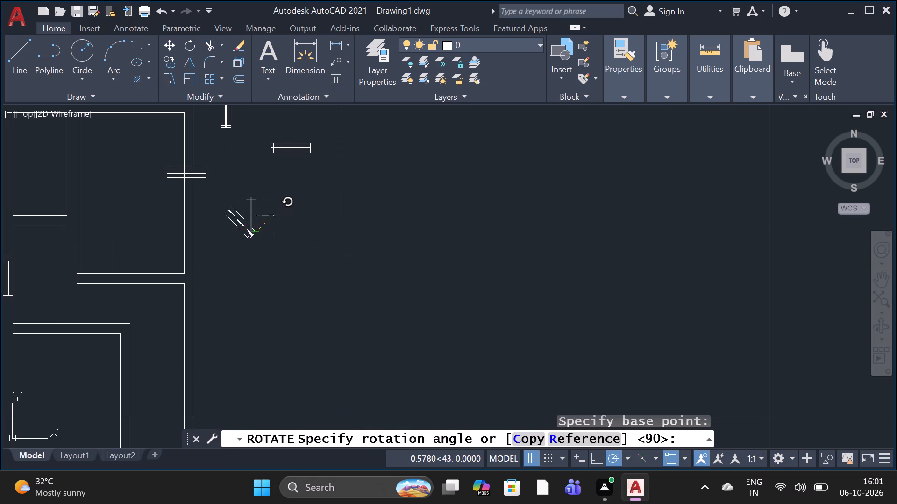
{"action": "left_click", "coordinate": [260, 208]}
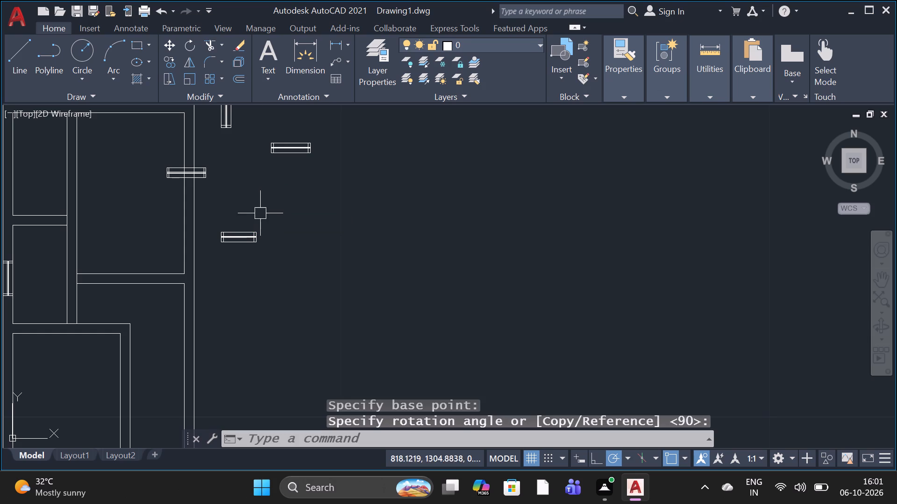
Copy the rotated short window, by its centre-line midpoint, into the top outer wall of the upper-left room, centred on that room.
{"action": "type", "text": "CO"}
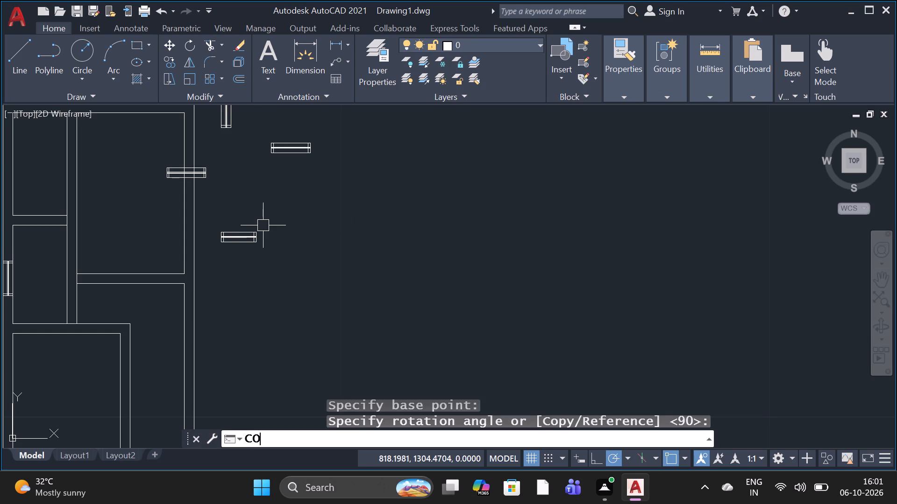
{"action": "key", "text": "space"}
{"action": "left_click", "coordinate": [281, 219]}
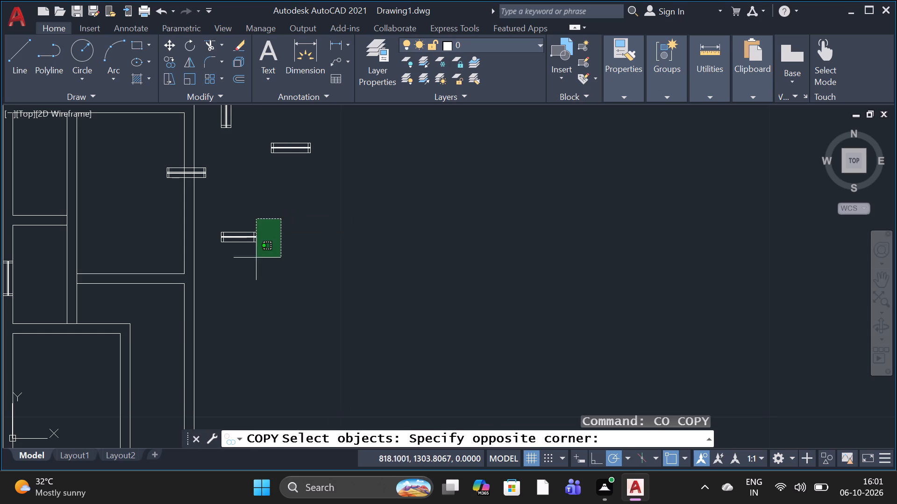
{"action": "left_click", "coordinate": [208, 281]}
{"action": "key", "text": "space"}
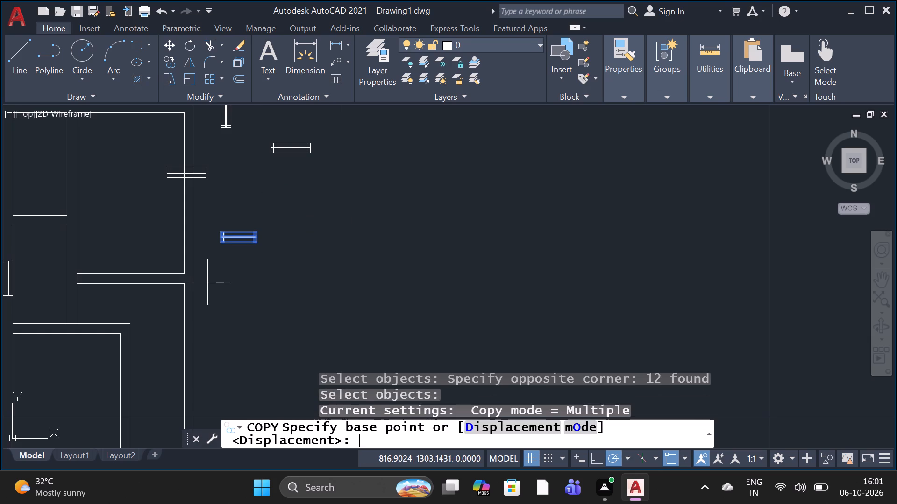
{"action": "scroll", "coordinate": [242, 252], "scroll_direction": "up", "scroll_amount": 5}
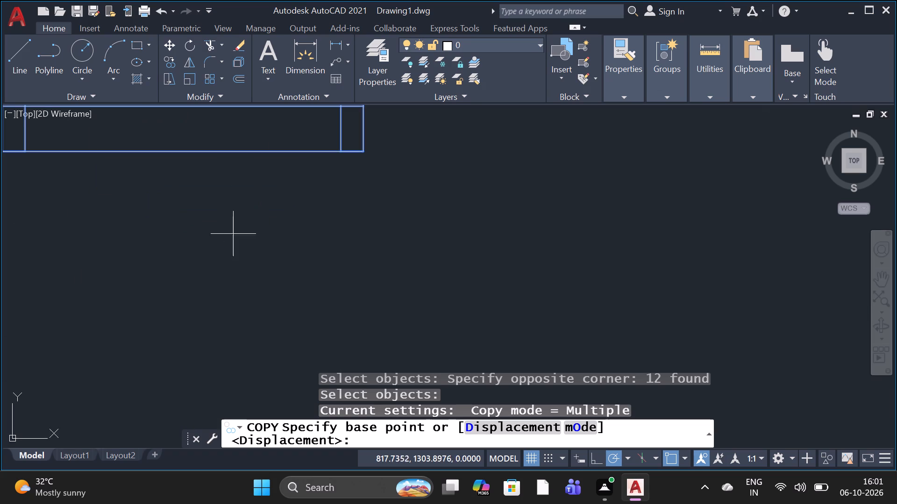
{"action": "scroll", "coordinate": [225, 221], "scroll_direction": "down", "scroll_amount": 3}
{"action": "scroll", "coordinate": [219, 189], "scroll_direction": "up", "scroll_amount": 7}
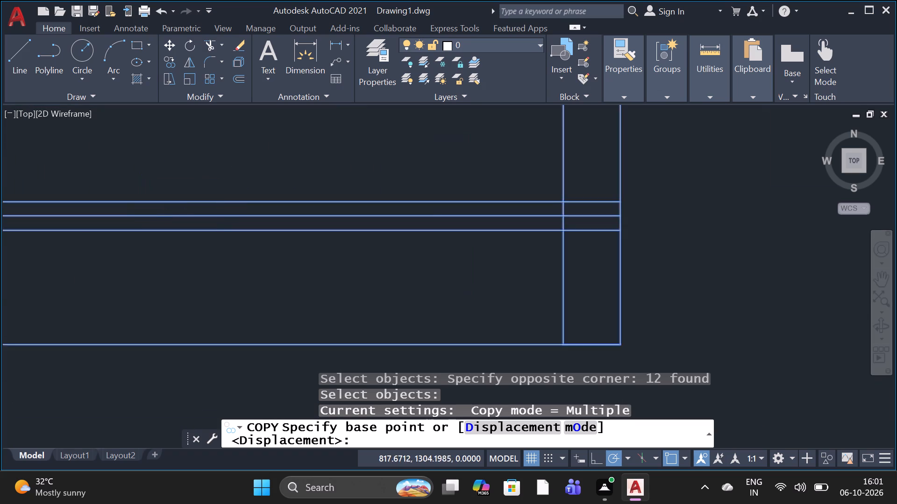
{"action": "left_click", "coordinate": [135, 217]}
{"action": "scroll", "coordinate": [143, 243], "scroll_direction": "down", "scroll_amount": 4}
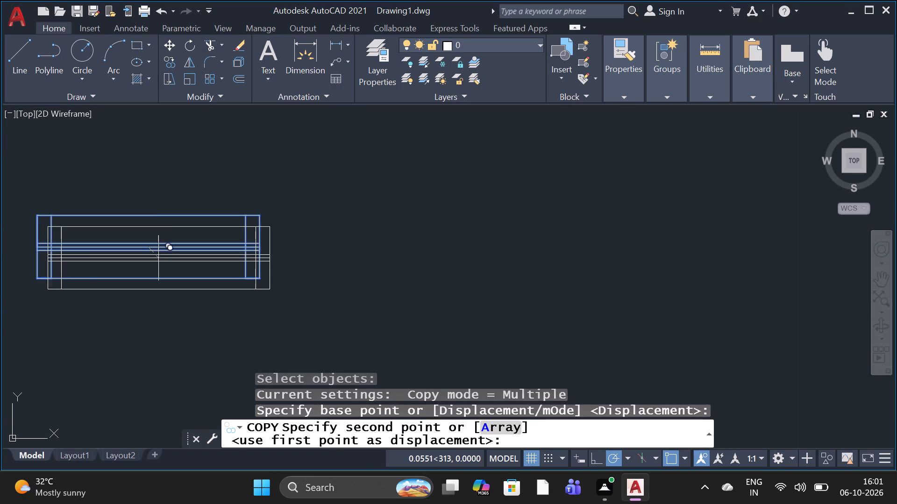
{"action": "scroll", "coordinate": [158, 258], "scroll_direction": "down", "scroll_amount": 8}
{"action": "scroll", "coordinate": [125, 236], "scroll_direction": "up", "scroll_amount": 5}
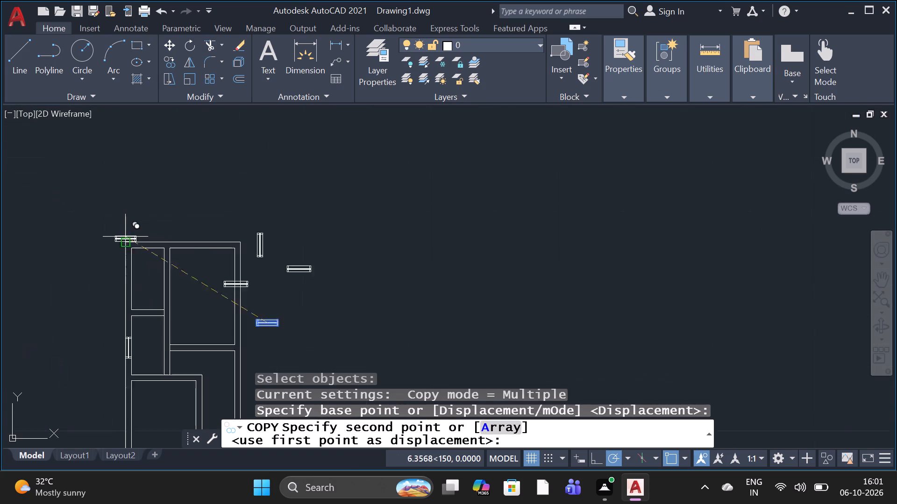
{"action": "scroll", "coordinate": [159, 257], "scroll_direction": "up", "scroll_amount": 4}
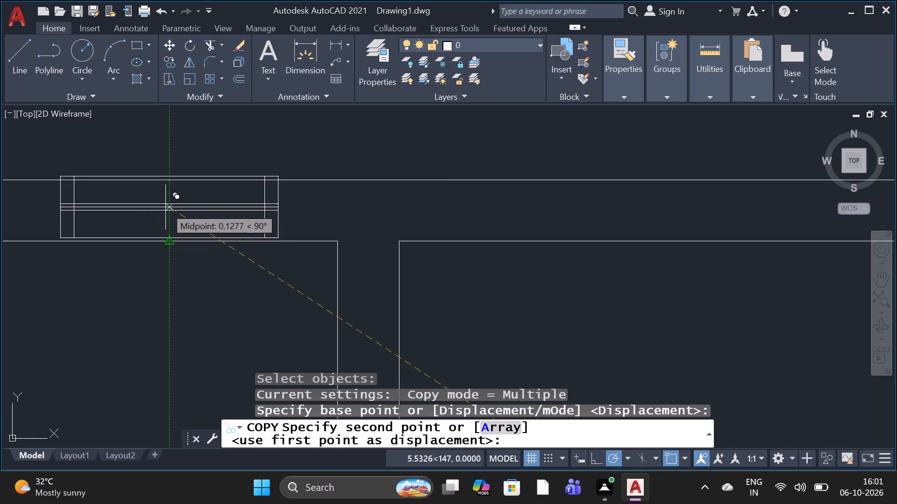
{"action": "scroll", "coordinate": [165, 211], "scroll_direction": "up", "scroll_amount": 3}
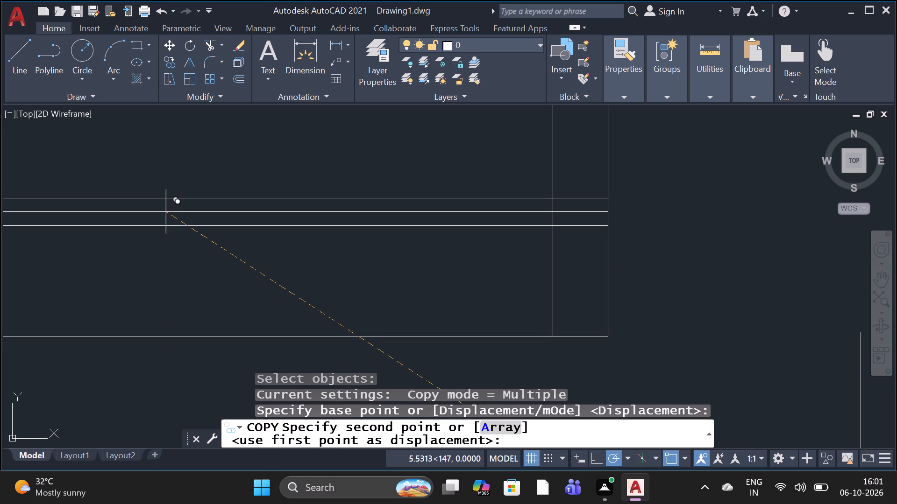
{"action": "left_click", "coordinate": [166, 207]}
{"action": "scroll", "coordinate": [167, 207], "scroll_direction": "down", "scroll_amount": 4}
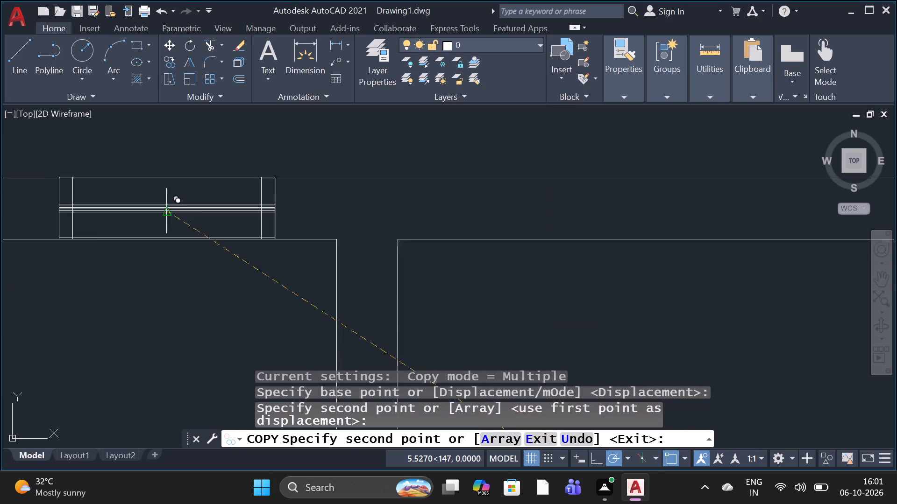
{"action": "scroll", "coordinate": [165, 213], "scroll_direction": "down", "scroll_amount": 3}
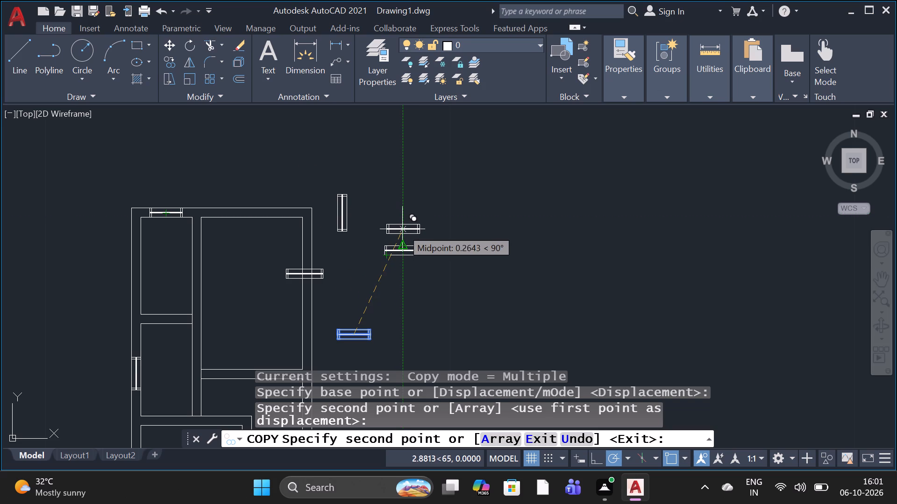
{"action": "key", "text": "Escape"}
Copy the vertical window symbol beside the plan, by its centre-line midpoint, into the right outer wall of the upper-right room, centred on that room.
{"action": "type", "text": "CO"}
{"action": "key", "text": "space"}
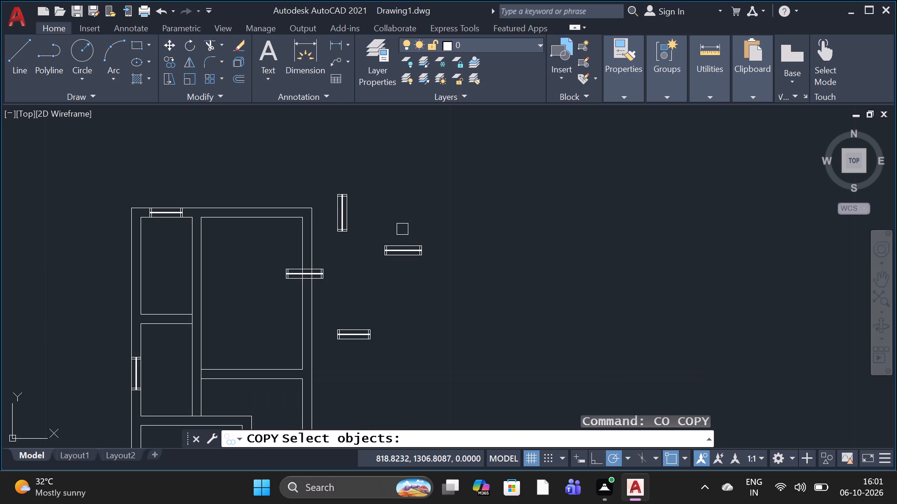
{"action": "scroll", "coordinate": [378, 203], "scroll_direction": "up", "scroll_amount": 2}
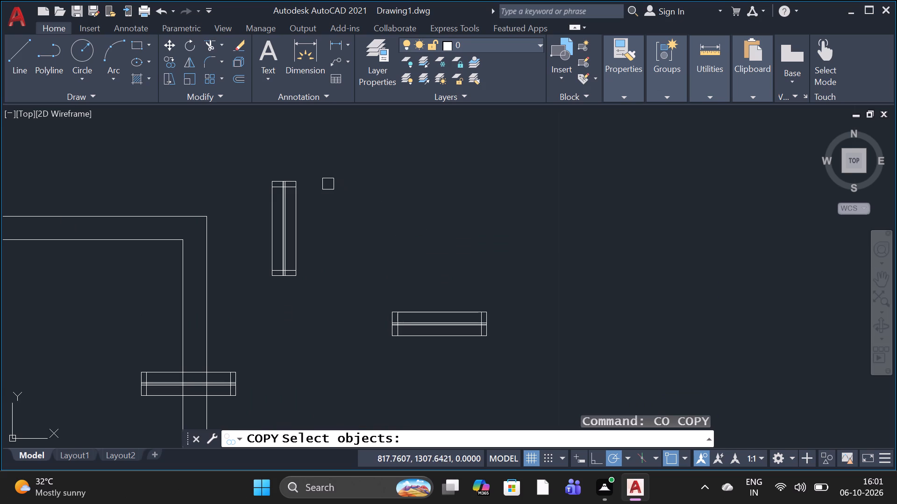
{"action": "left_click", "coordinate": [326, 162]}
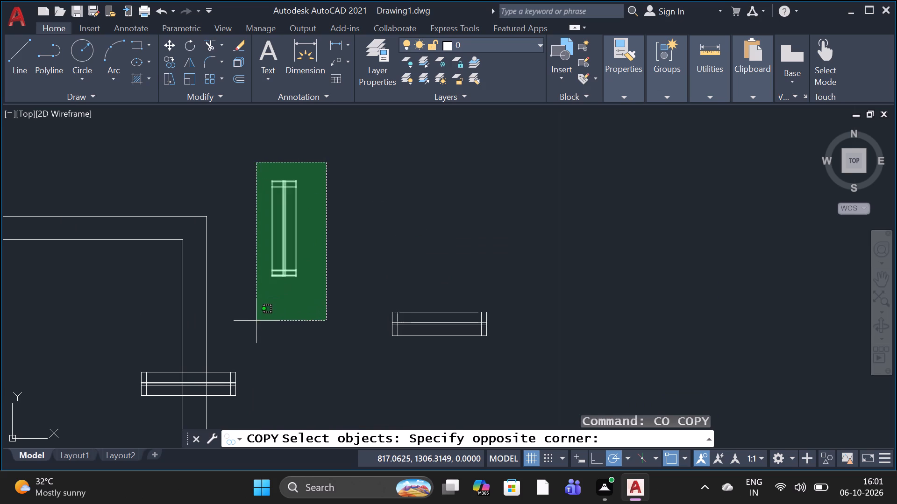
{"action": "left_click", "coordinate": [256, 321]}
{"action": "key", "text": "space"}
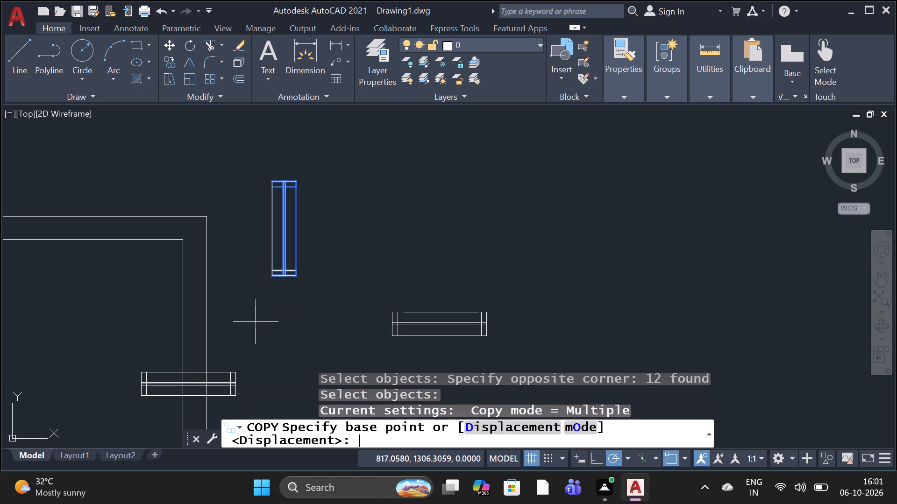
{"action": "scroll", "coordinate": [287, 222], "scroll_direction": "up", "scroll_amount": 3}
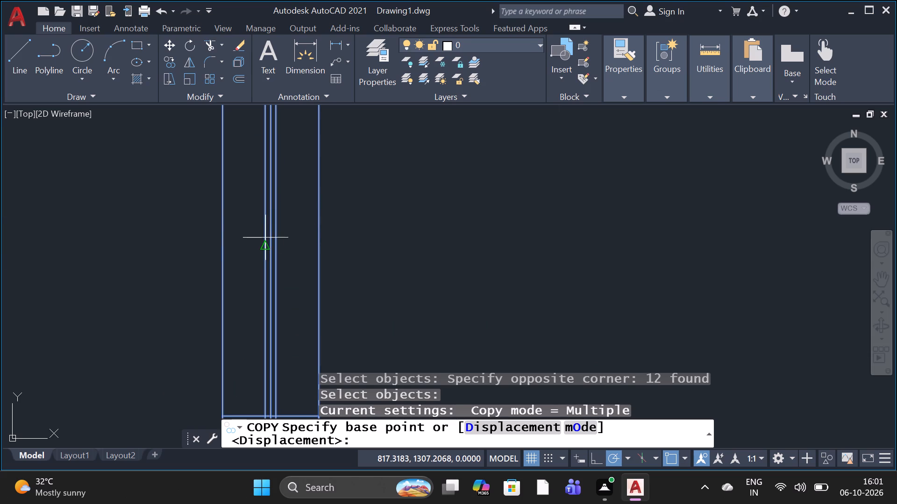
{"action": "scroll", "coordinate": [273, 242], "scroll_direction": "up", "scroll_amount": 3}
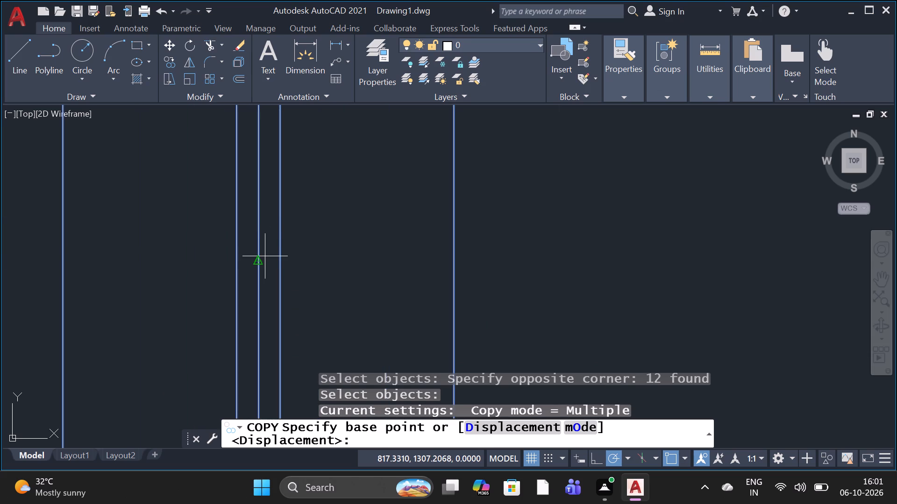
{"action": "left_click", "coordinate": [265, 257]}
{"action": "scroll", "coordinate": [268, 272], "scroll_direction": "down", "scroll_amount": 10}
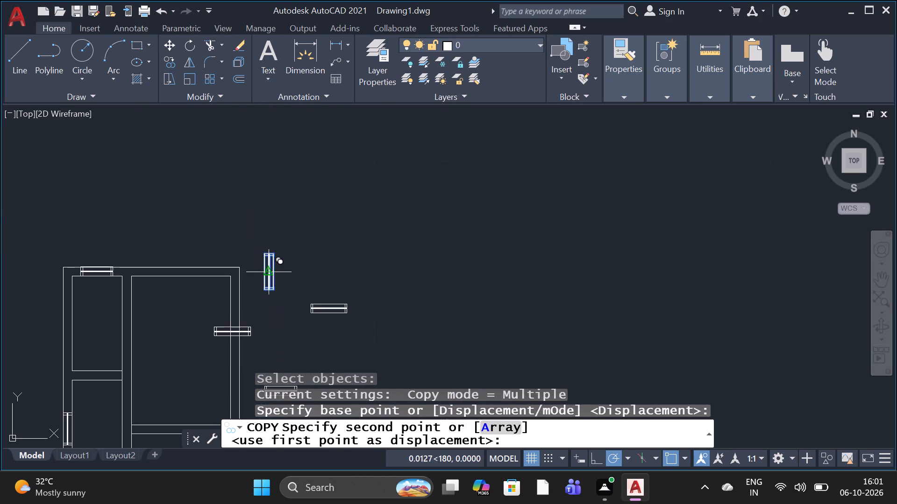
{"action": "scroll", "coordinate": [268, 272], "scroll_direction": "down", "scroll_amount": 2}
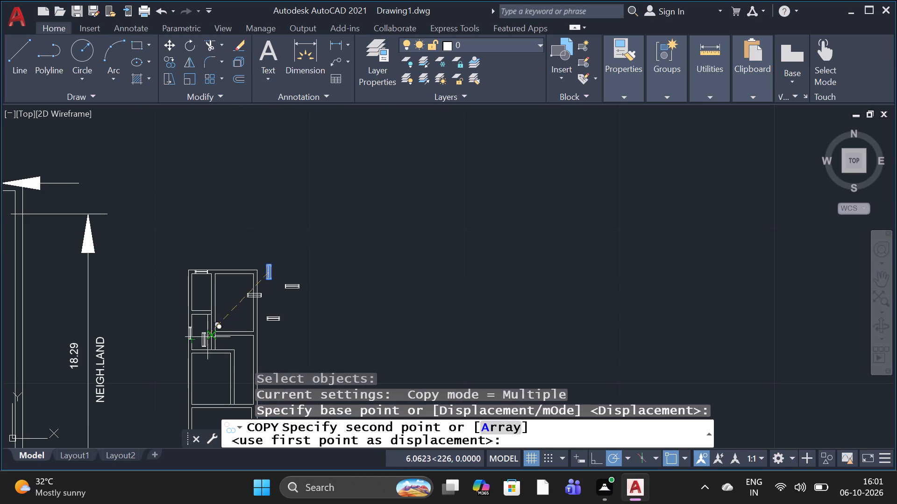
{"action": "scroll", "coordinate": [254, 297], "scroll_direction": "up", "scroll_amount": 4}
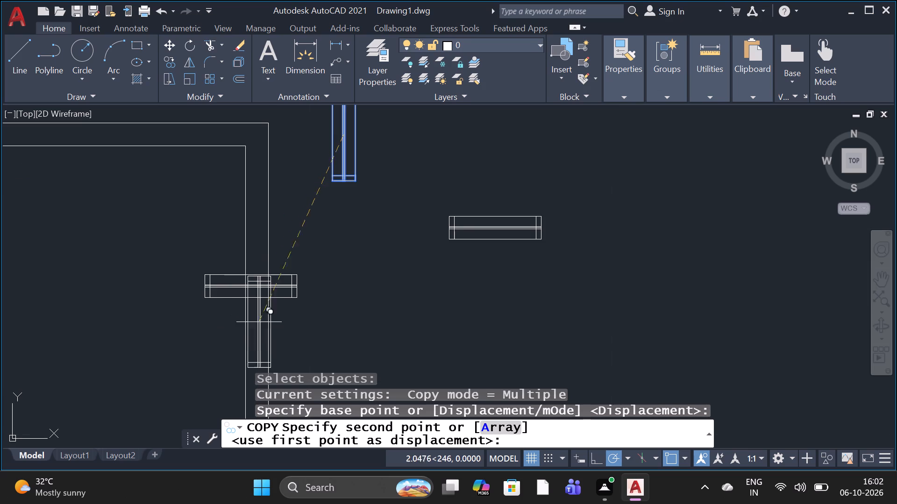
{"action": "scroll", "coordinate": [261, 325], "scroll_direction": "up", "scroll_amount": 4}
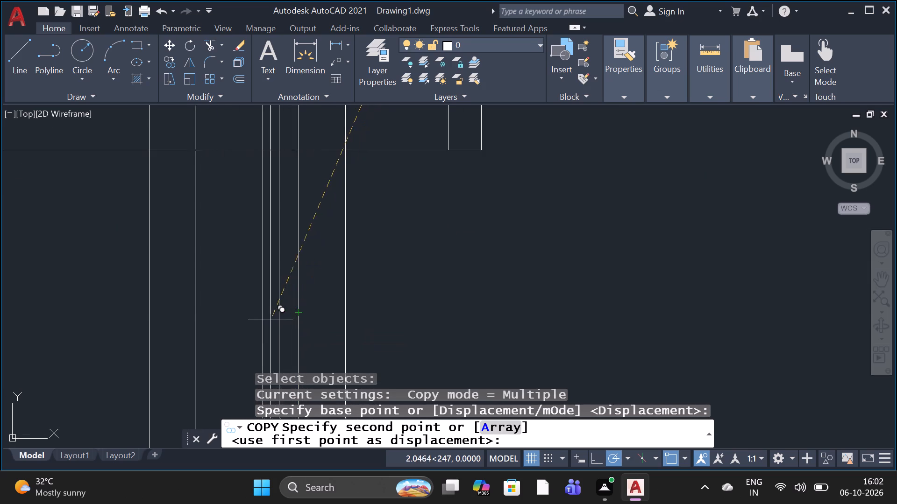
{"action": "scroll", "coordinate": [222, 318], "scroll_direction": "up", "scroll_amount": 1}
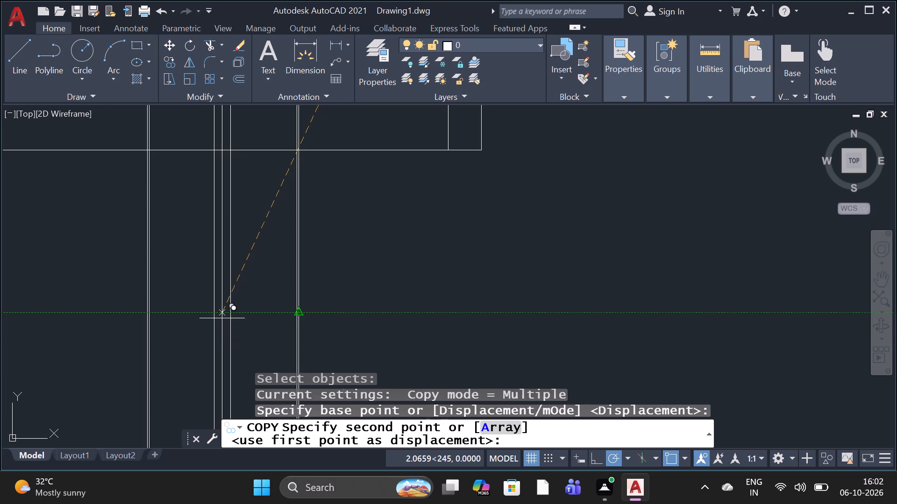
{"action": "scroll", "coordinate": [222, 318], "scroll_direction": "up", "scroll_amount": 1}
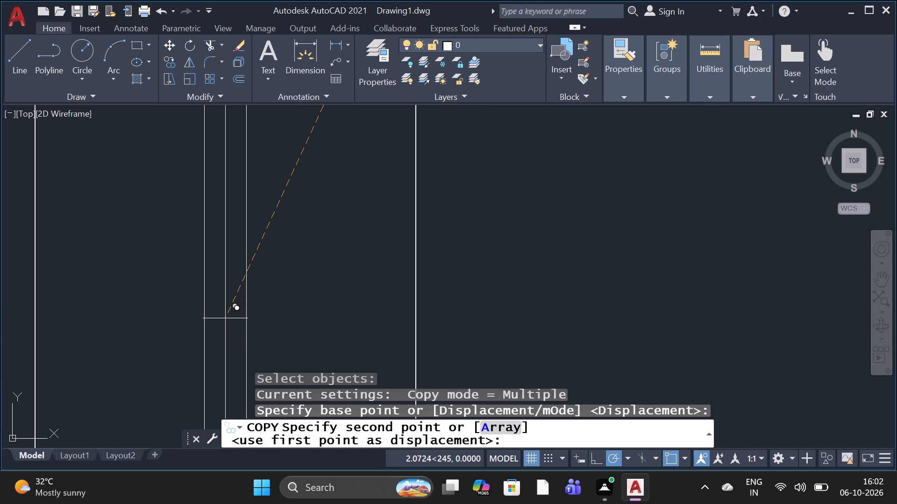
{"action": "left_click", "coordinate": [225, 318]}
Place another copy of the vertical window in the left outer wall of the third room from the top, centred on that room.
{"action": "scroll", "coordinate": [227, 309], "scroll_direction": "down", "scroll_amount": 7}
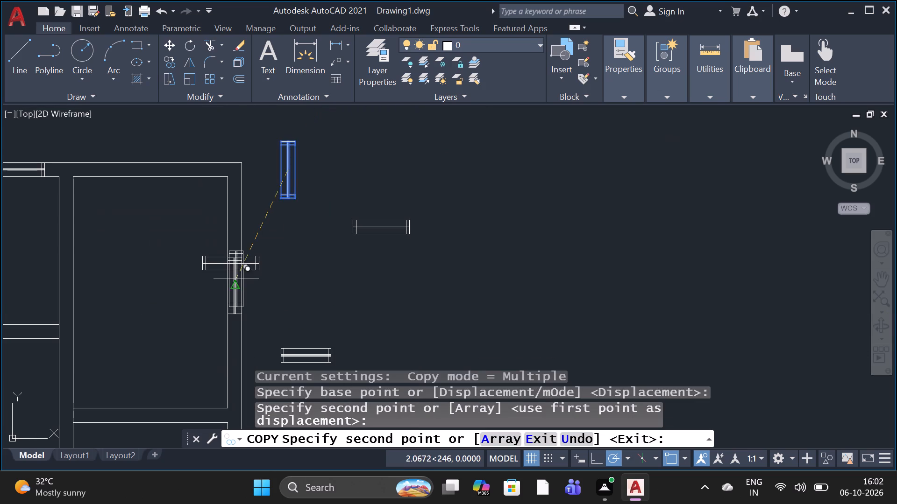
{"action": "scroll", "coordinate": [240, 262], "scroll_direction": "down", "scroll_amount": 4}
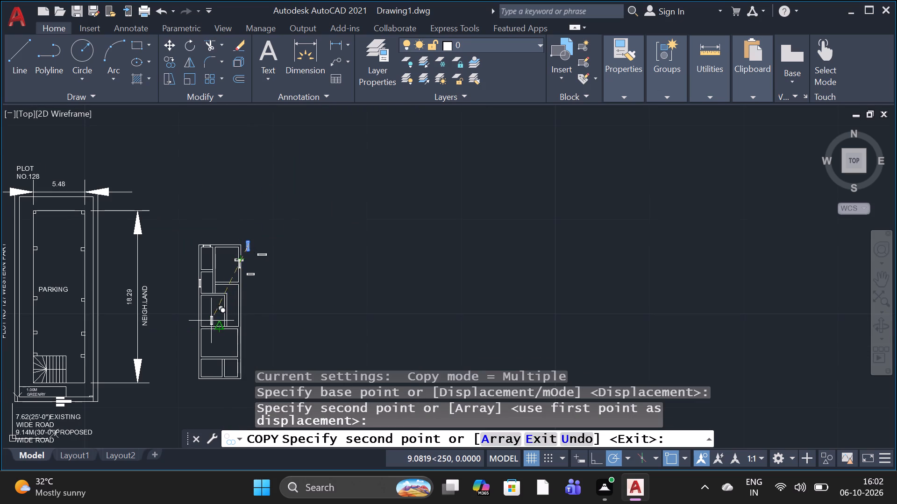
{"action": "scroll", "coordinate": [205, 314], "scroll_direction": "up", "scroll_amount": 4}
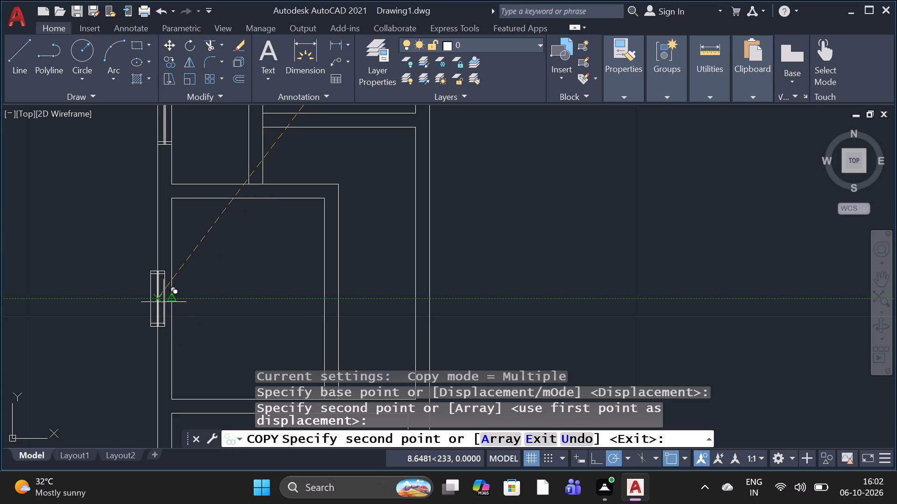
{"action": "scroll", "coordinate": [164, 302], "scroll_direction": "up", "scroll_amount": 6}
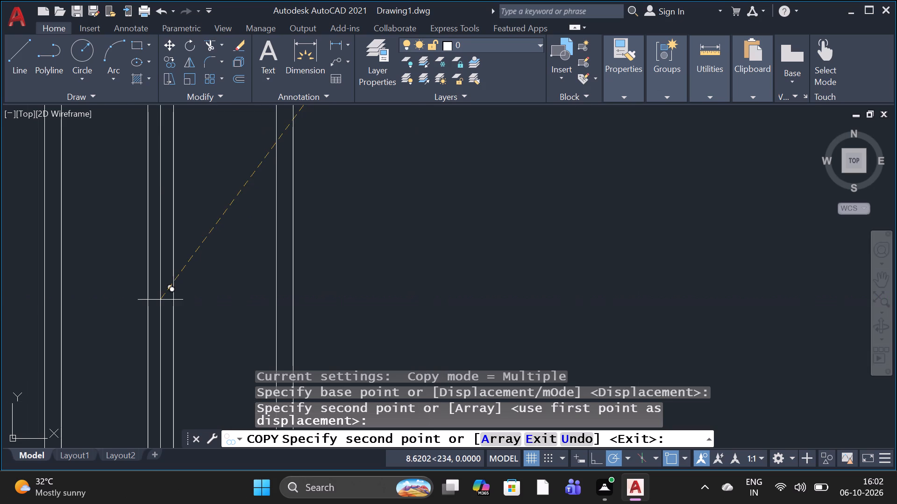
{"action": "scroll", "coordinate": [175, 293], "scroll_direction": "up", "scroll_amount": 1}
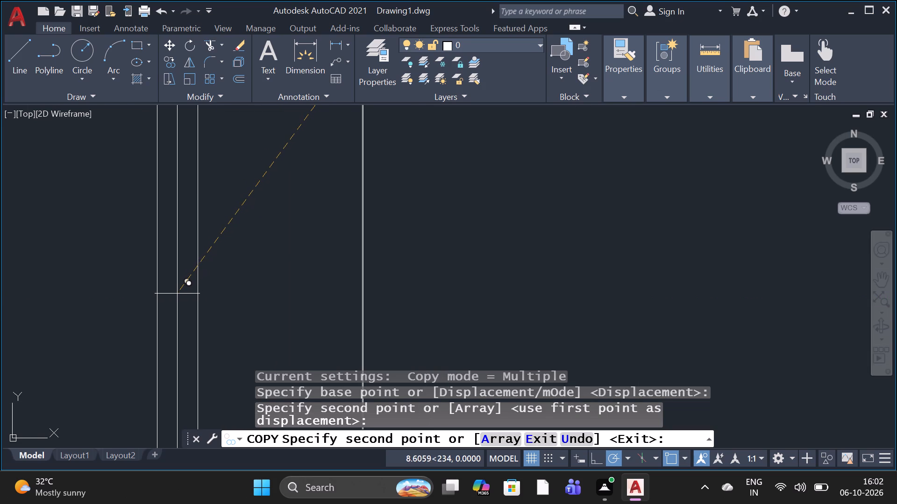
{"action": "left_click", "coordinate": [178, 293]}
Place another vertical window copy in the right outer wall of the L-shaped space below the upper-right room, centred along its inner wall line.
{"action": "scroll", "coordinate": [178, 289], "scroll_direction": "down", "scroll_amount": 10}
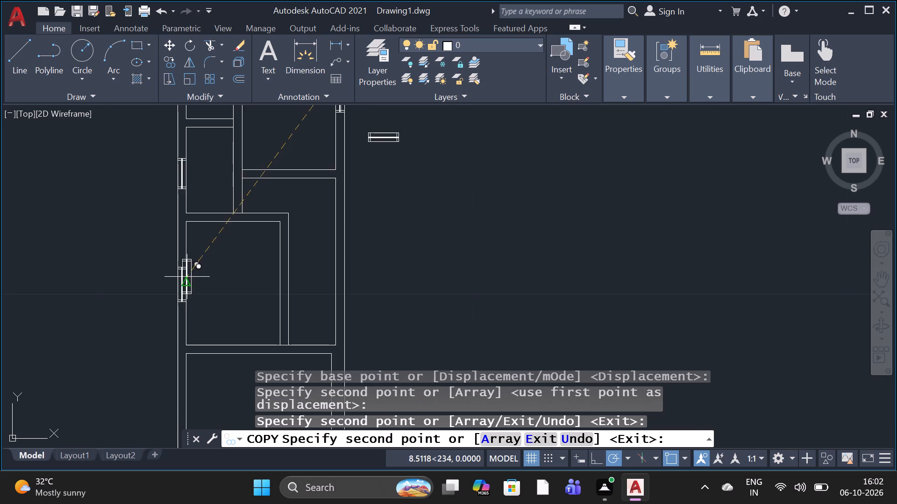
{"action": "scroll", "coordinate": [187, 276], "scroll_direction": "down", "scroll_amount": 2}
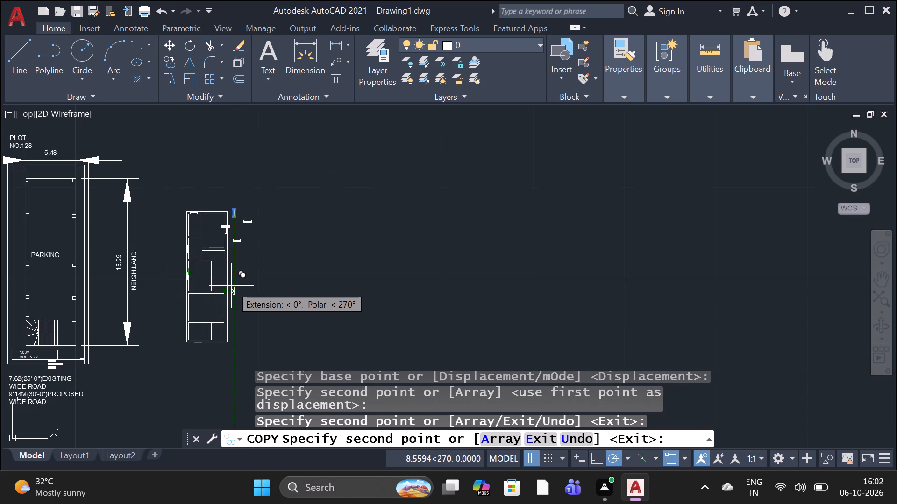
{"action": "scroll", "coordinate": [231, 270], "scroll_direction": "up", "scroll_amount": 3}
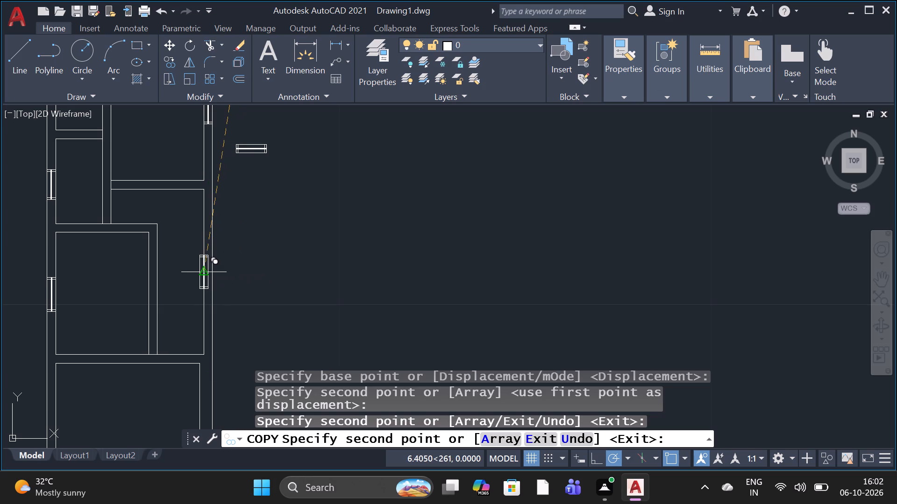
{"action": "scroll", "coordinate": [208, 274], "scroll_direction": "up", "scroll_amount": 3}
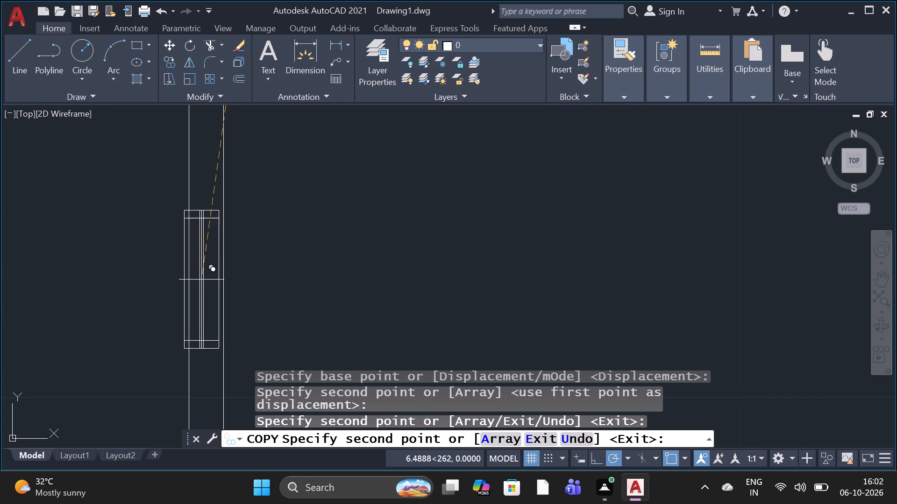
{"action": "scroll", "coordinate": [209, 274], "scroll_direction": "up", "scroll_amount": 3}
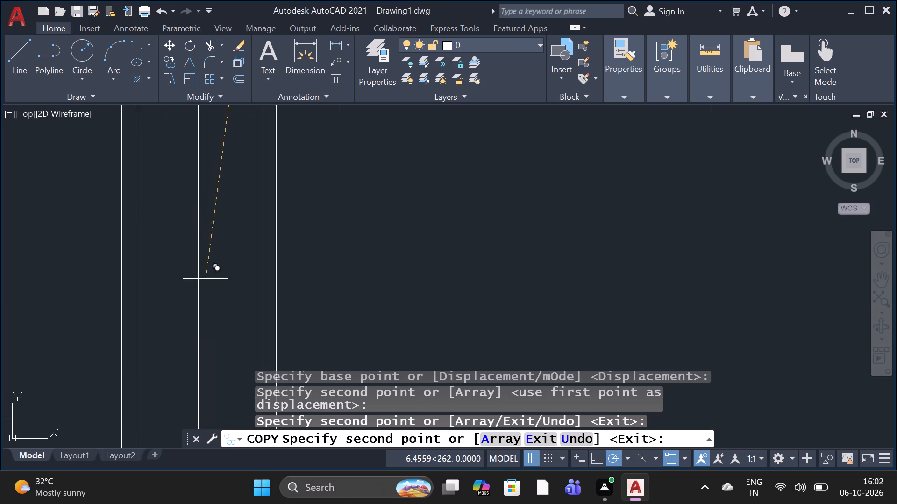
{"action": "scroll", "coordinate": [192, 286], "scroll_direction": "up", "scroll_amount": 1}
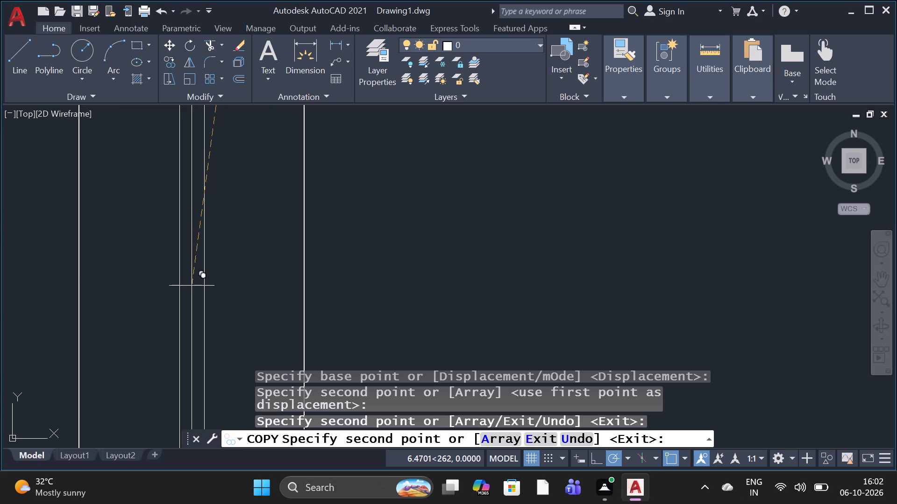
{"action": "left_click", "coordinate": [192, 286]}
Place another vertical window copy in the left outer wall of the full-width room above the two bottom rooms, centred on that room.
{"action": "scroll", "coordinate": [192, 286], "scroll_direction": "down", "scroll_amount": 8}
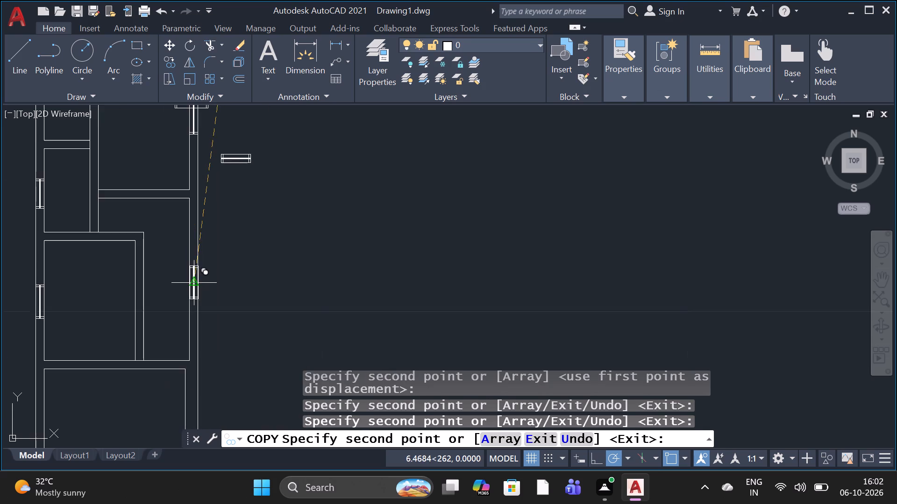
{"action": "scroll", "coordinate": [196, 286], "scroll_direction": "down", "scroll_amount": 2}
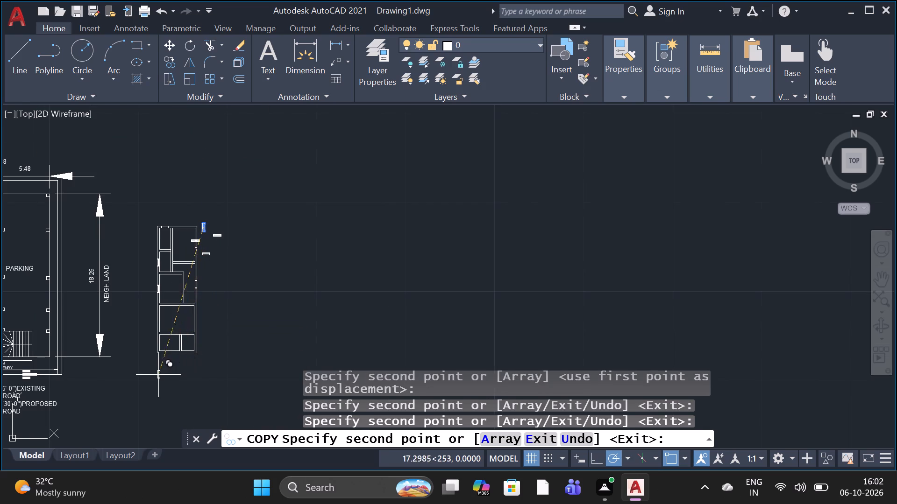
{"action": "scroll", "coordinate": [161, 321], "scroll_direction": "up", "scroll_amount": 4}
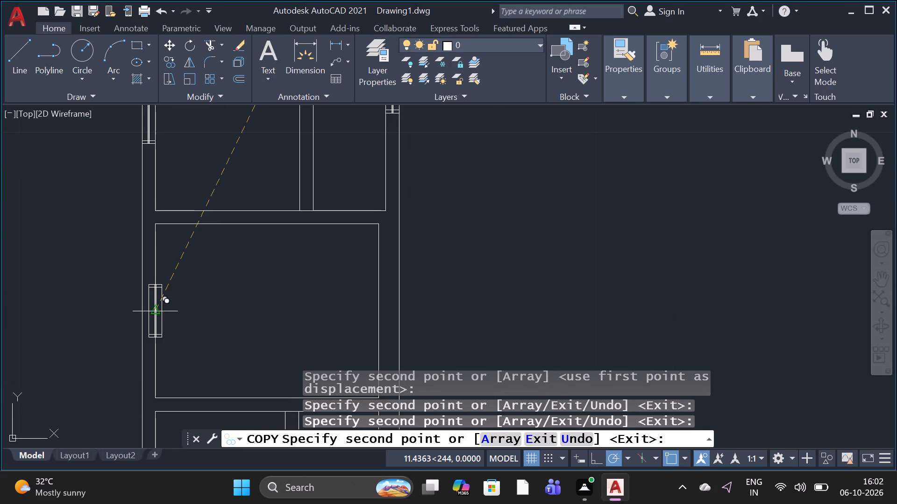
{"action": "scroll", "coordinate": [147, 312], "scroll_direction": "up", "scroll_amount": 3}
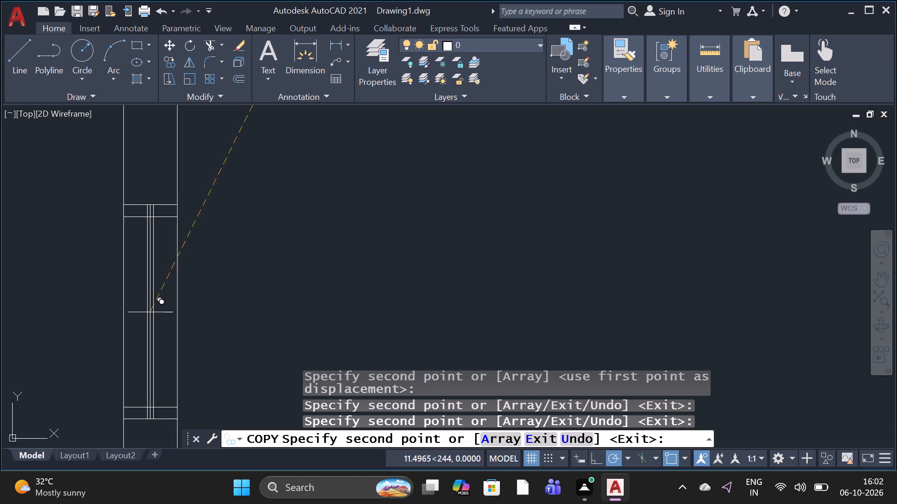
{"action": "left_click", "coordinate": [150, 309]}
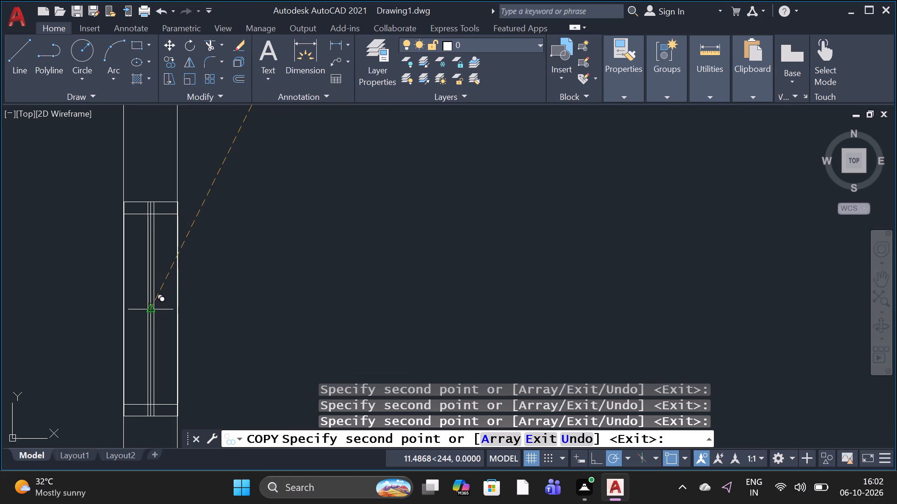
Place another vertical window copy in the left outer wall of the bottom-left room, centred on that room.
{"action": "scroll", "coordinate": [150, 308], "scroll_direction": "down", "scroll_amount": 3}
{"action": "scroll", "coordinate": [224, 298], "scroll_direction": "down", "scroll_amount": 2}
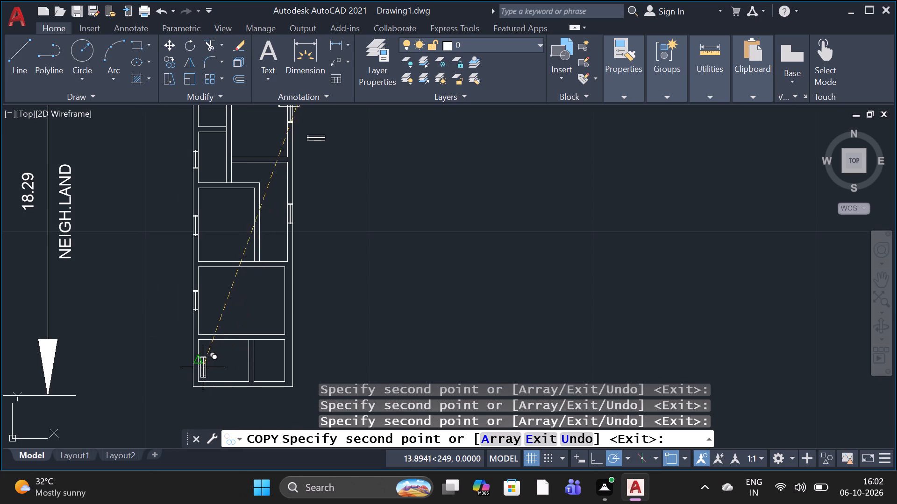
{"action": "scroll", "coordinate": [200, 365], "scroll_direction": "up", "scroll_amount": 3}
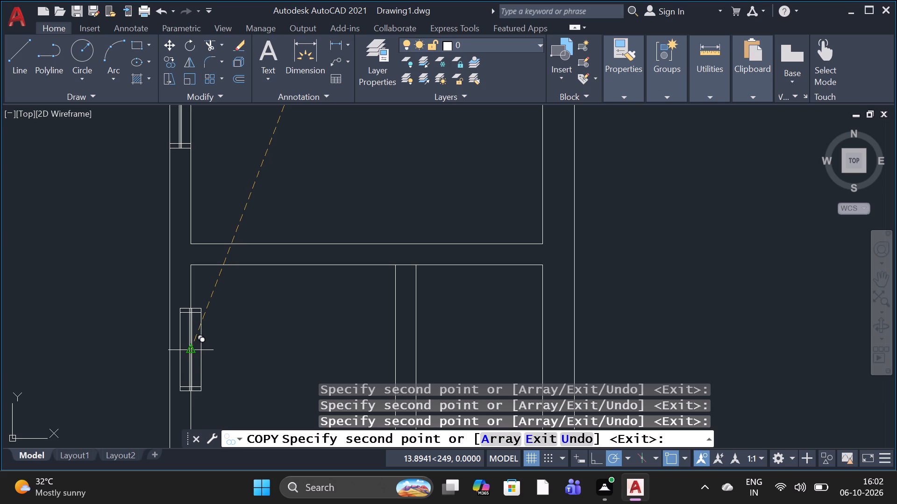
{"action": "scroll", "coordinate": [182, 352], "scroll_direction": "up", "scroll_amount": 3}
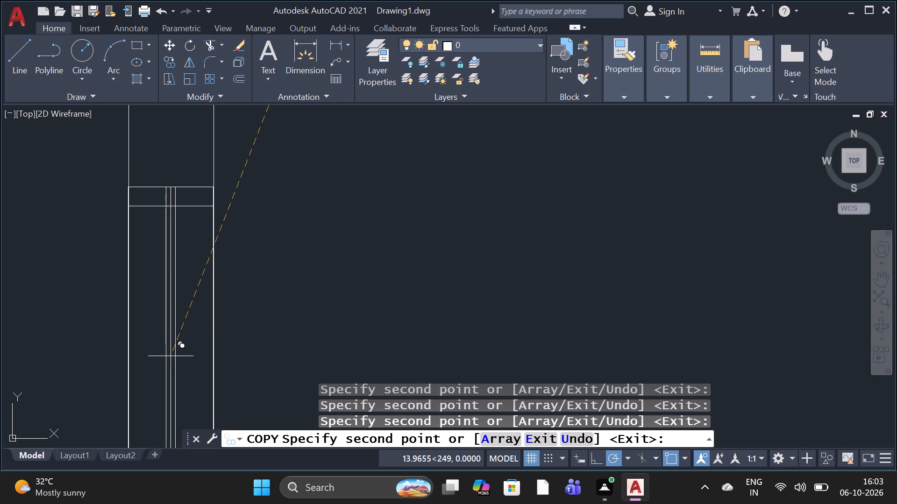
{"action": "scroll", "coordinate": [170, 356], "scroll_direction": "up", "scroll_amount": 3}
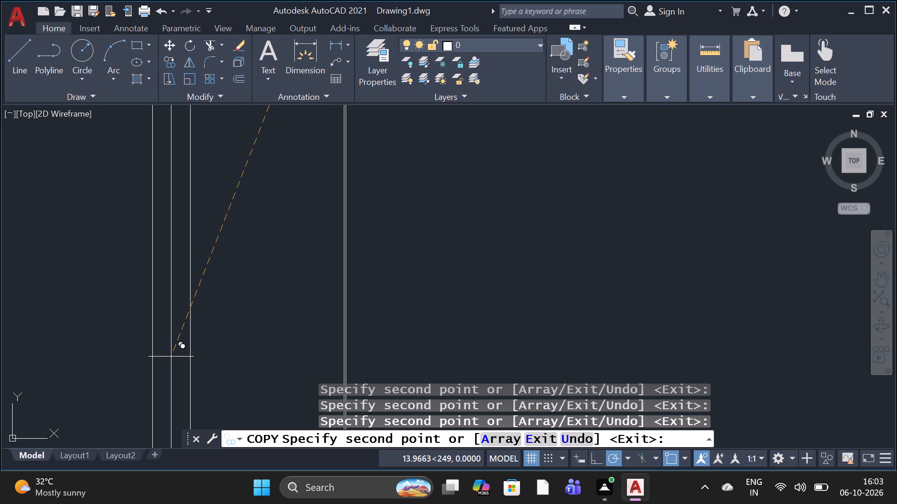
{"action": "left_click", "coordinate": [172, 361]}
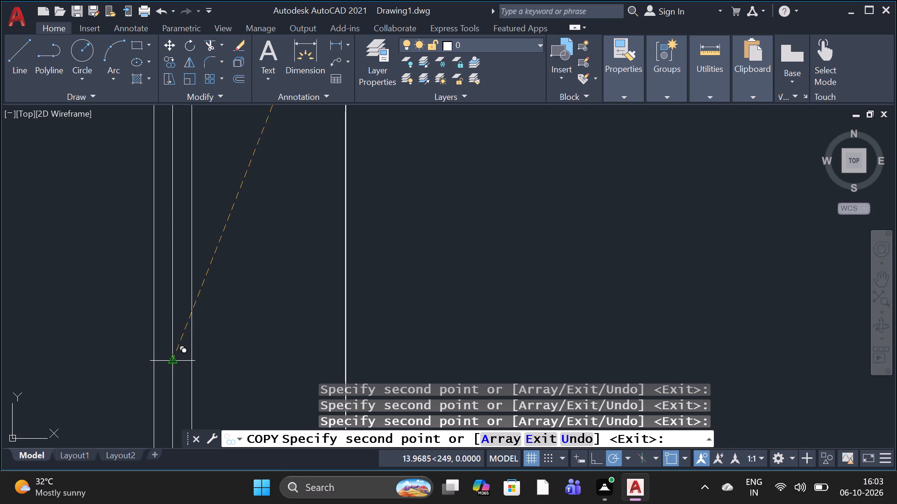
Place another vertical window copy in the right outer wall of the bottom-right room, against its inner wall line near mid-height.
{"action": "scroll", "coordinate": [172, 361], "scroll_direction": "down", "scroll_amount": 9}
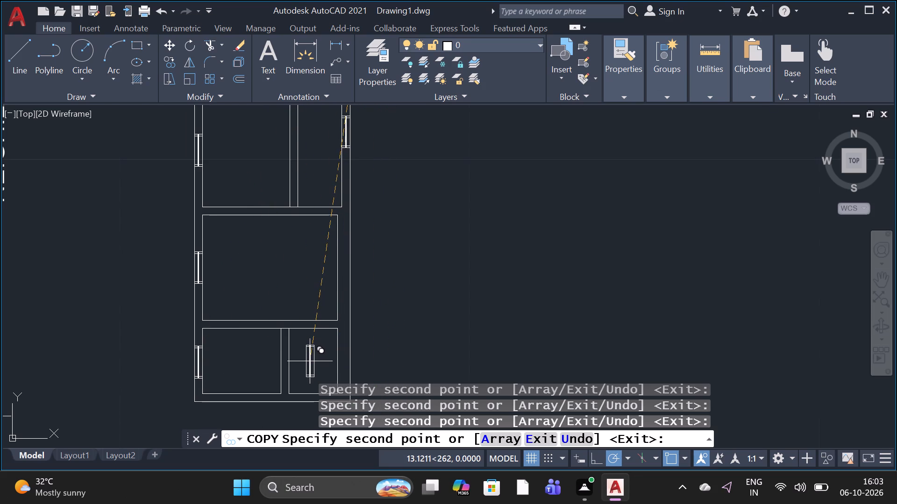
{"action": "scroll", "coordinate": [341, 366], "scroll_direction": "up", "scroll_amount": 5}
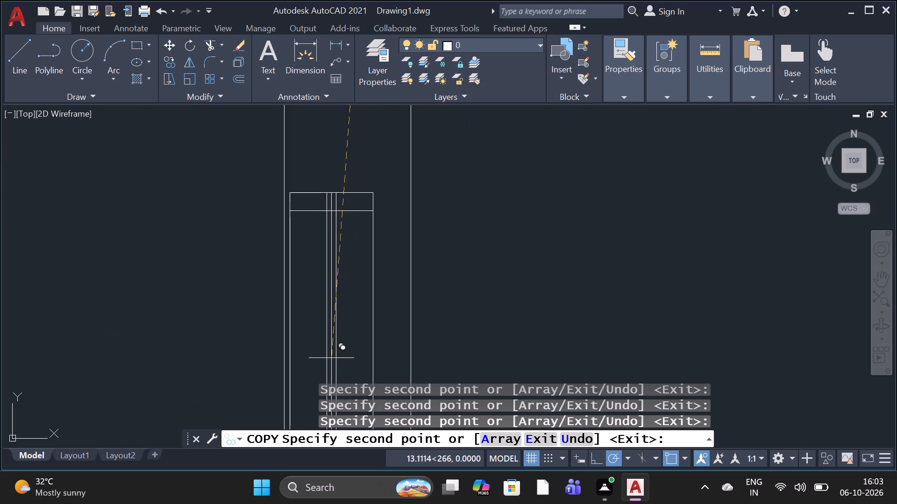
{"action": "scroll", "coordinate": [304, 332], "scroll_direction": "down", "scroll_amount": 3}
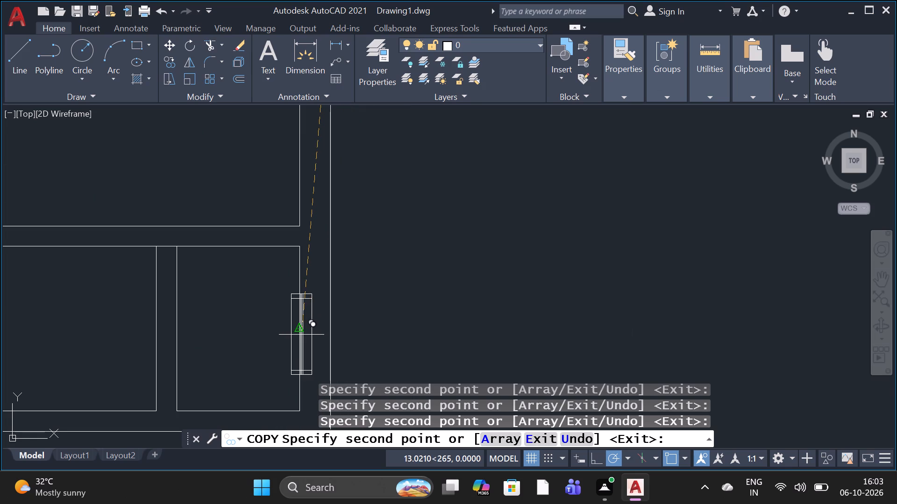
{"action": "scroll", "coordinate": [313, 333], "scroll_direction": "up", "scroll_amount": 2}
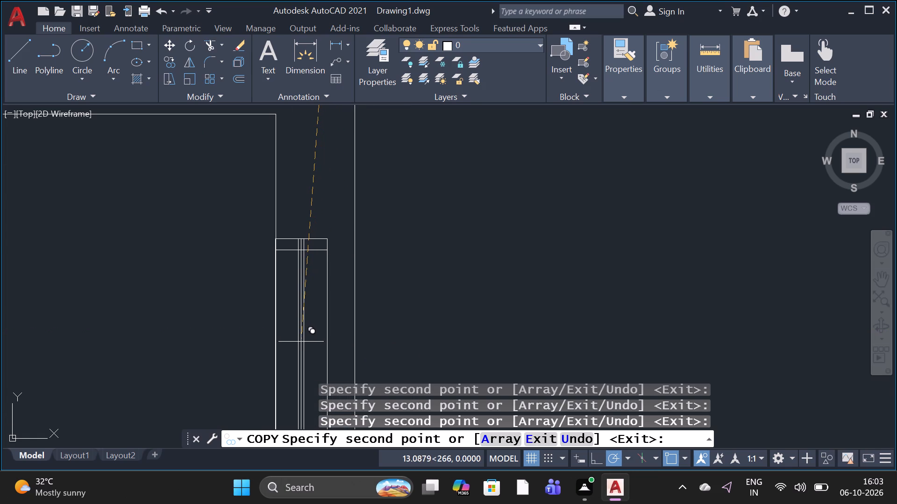
{"action": "left_click", "coordinate": [301, 342]}
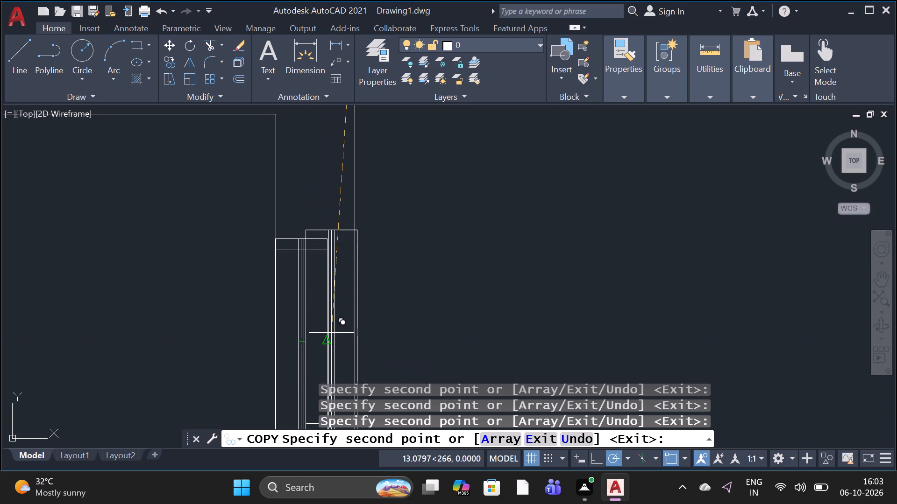
Place another vertical window copy in the right outer wall of the full-width room above the bottom rooms, against its inner wall line, and finish copying.
{"action": "scroll", "coordinate": [331, 333], "scroll_direction": "down", "scroll_amount": 4}
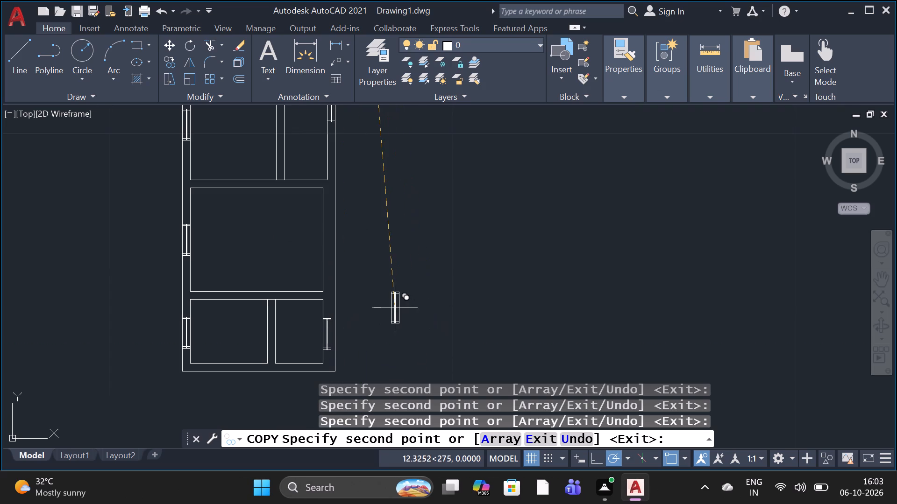
{"action": "scroll", "coordinate": [394, 308], "scroll_direction": "down", "scroll_amount": 2}
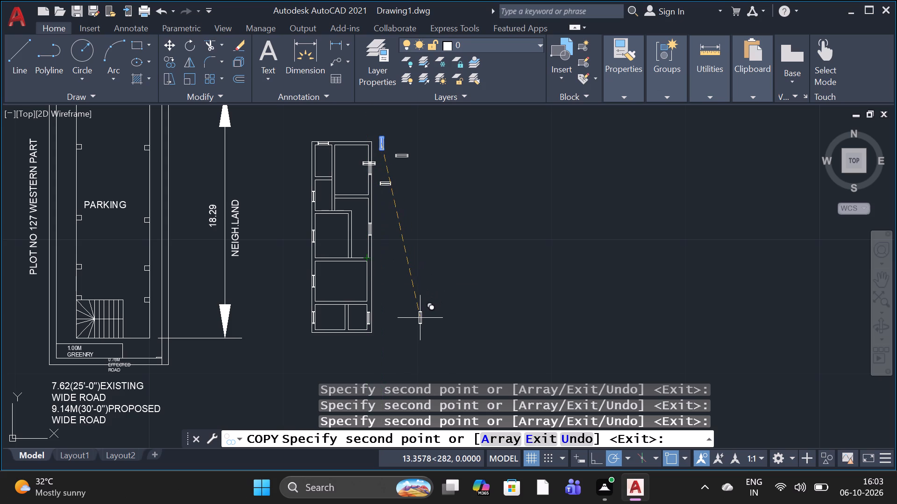
{"action": "scroll", "coordinate": [369, 282], "scroll_direction": "up", "scroll_amount": 4}
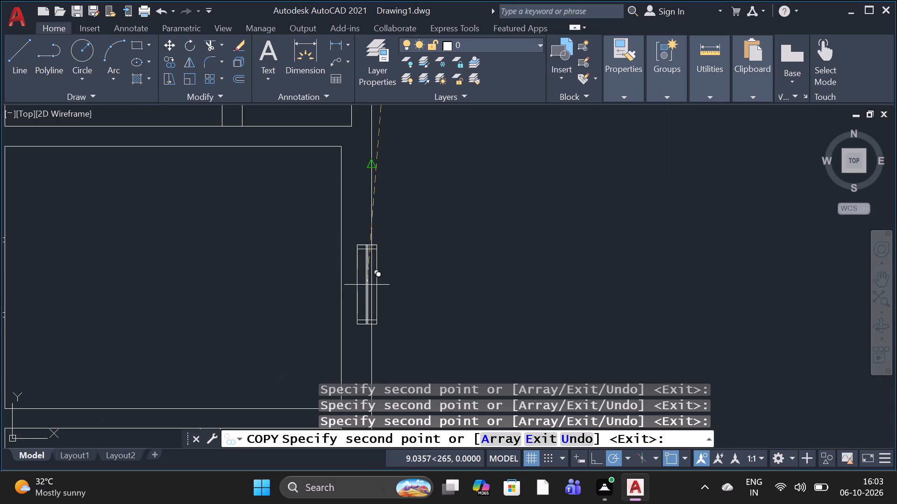
{"action": "scroll", "coordinate": [348, 307], "scroll_direction": "up", "scroll_amount": 3}
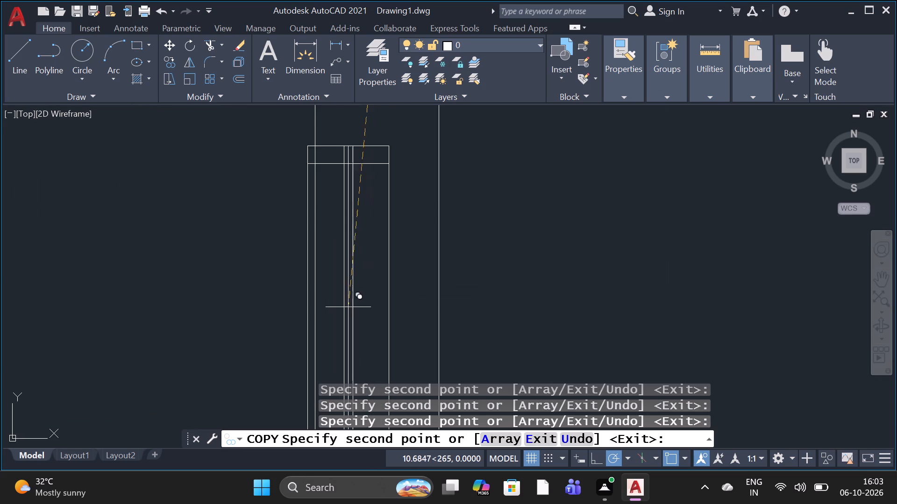
{"action": "scroll", "coordinate": [355, 276], "scroll_direction": "up", "scroll_amount": 3}
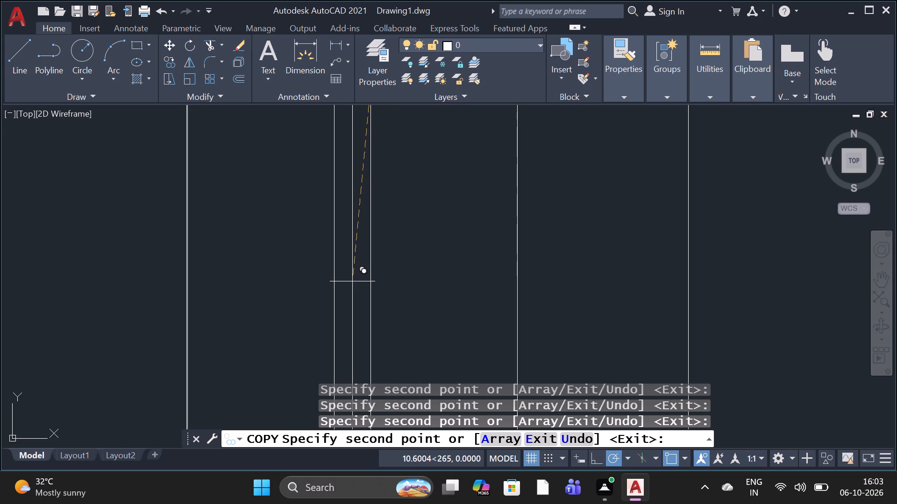
{"action": "left_click", "coordinate": [351, 280]}
{"action": "scroll", "coordinate": [361, 280], "scroll_direction": "down", "scroll_amount": 4}
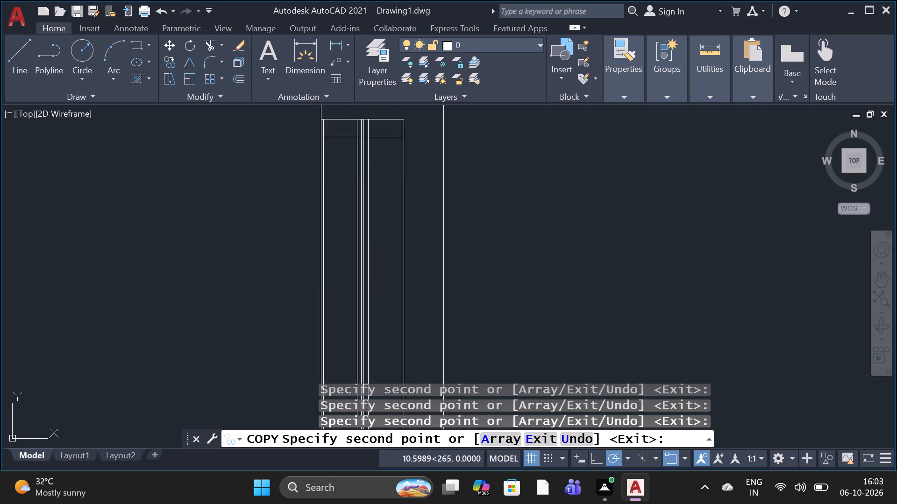
{"action": "scroll", "coordinate": [470, 279], "scroll_direction": "down", "scroll_amount": 4}
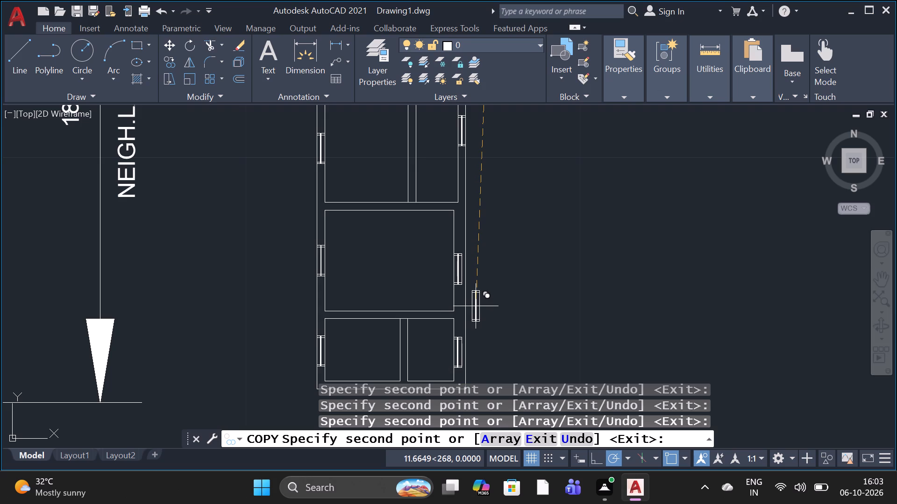
{"action": "key", "text": "Escape"}
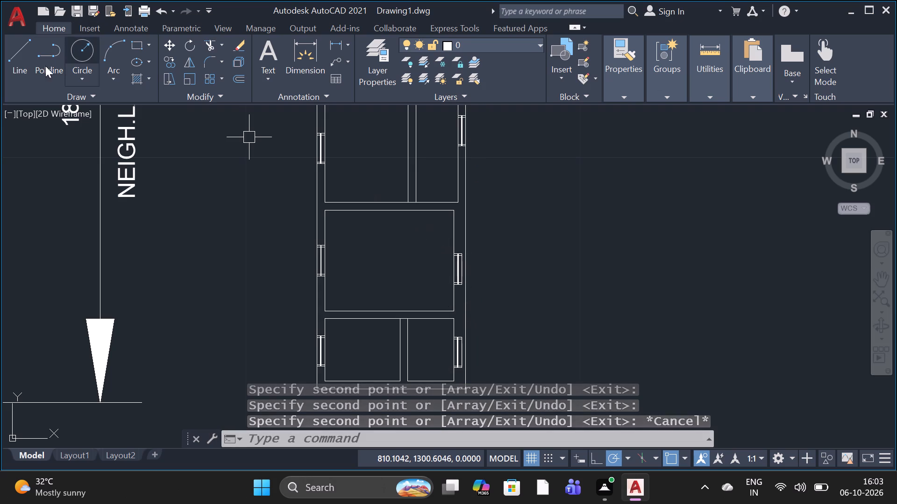
Draw lines joining the full-width room's right window to the outer wall line, from its top corner around to its bottom corner.
{"action": "left_click", "coordinate": [22, 73]}
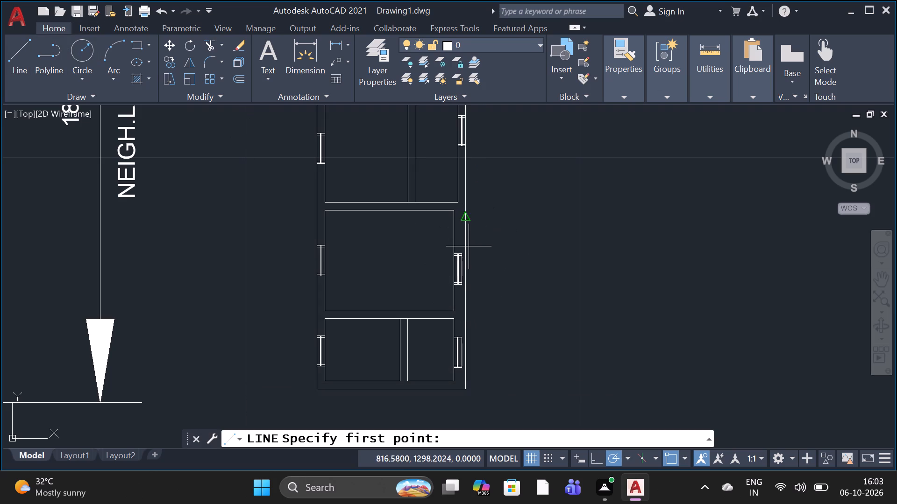
{"action": "scroll", "coordinate": [464, 247], "scroll_direction": "up", "scroll_amount": 4}
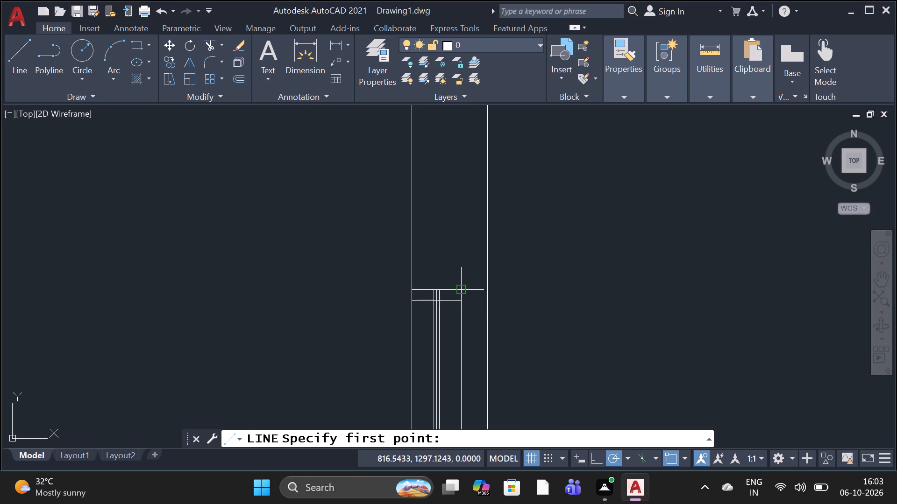
{"action": "left_click", "coordinate": [456, 290]}
{"action": "left_click", "coordinate": [486, 287]}
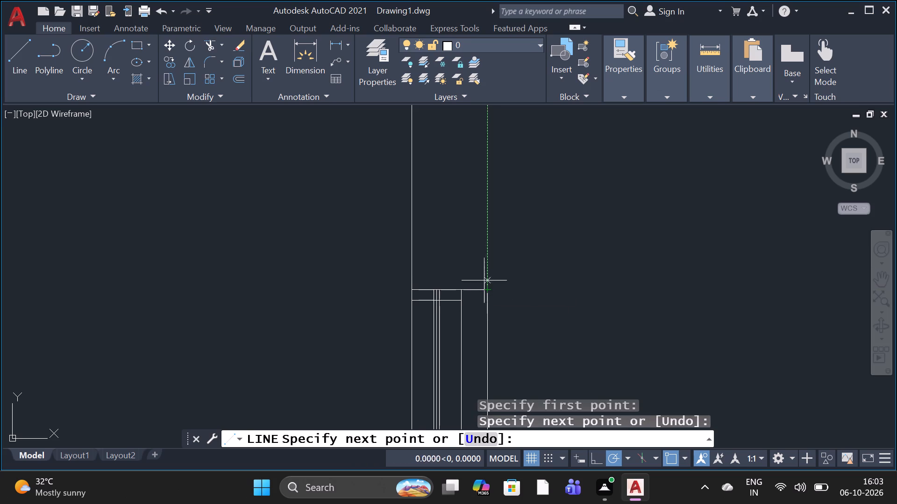
{"action": "scroll", "coordinate": [481, 252], "scroll_direction": "down", "scroll_amount": 3}
{"action": "scroll", "coordinate": [488, 310], "scroll_direction": "up", "scroll_amount": 3}
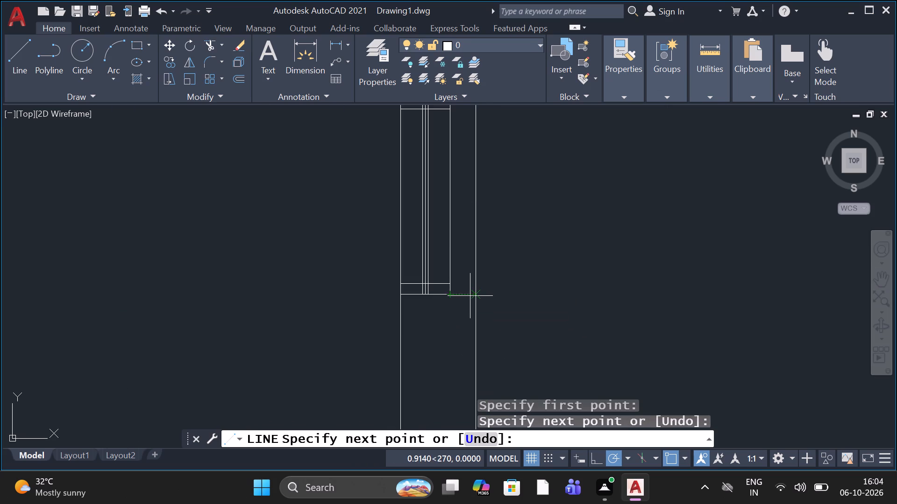
{"action": "left_click", "coordinate": [470, 296]}
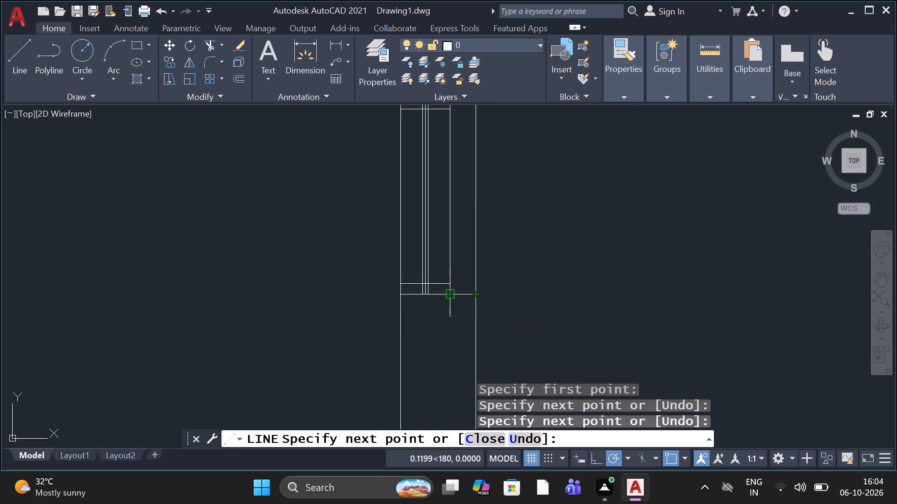
{"action": "left_click", "coordinate": [454, 297]}
{"action": "key", "text": "space"}
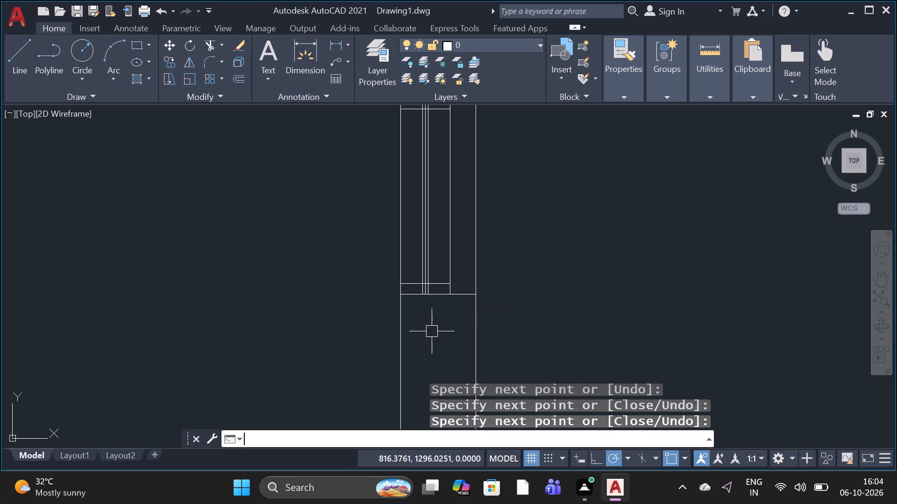
Draw lines joining the bottom-right room's window to the outer wall line, from its top corner around to its bottom corner.
{"action": "key", "text": "l"}
{"action": "scroll", "coordinate": [450, 245], "scroll_direction": "down", "scroll_amount": 5}
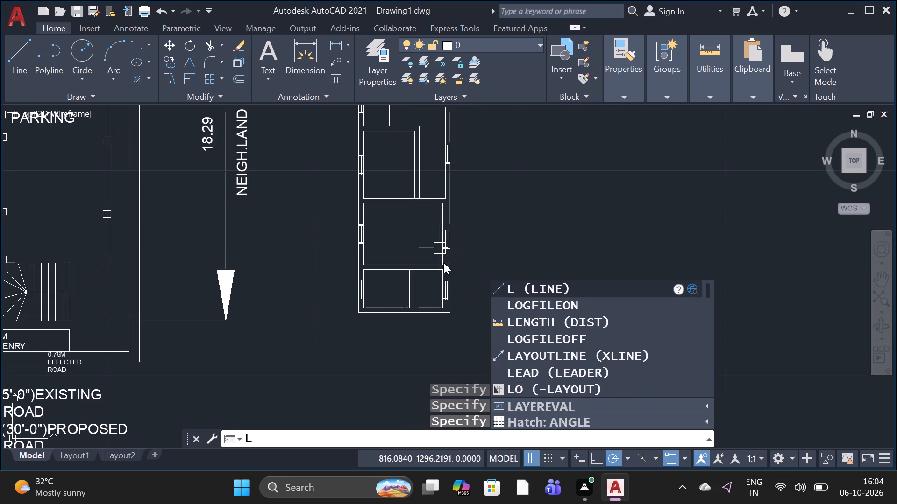
{"action": "scroll", "coordinate": [442, 279], "scroll_direction": "up", "scroll_amount": 4}
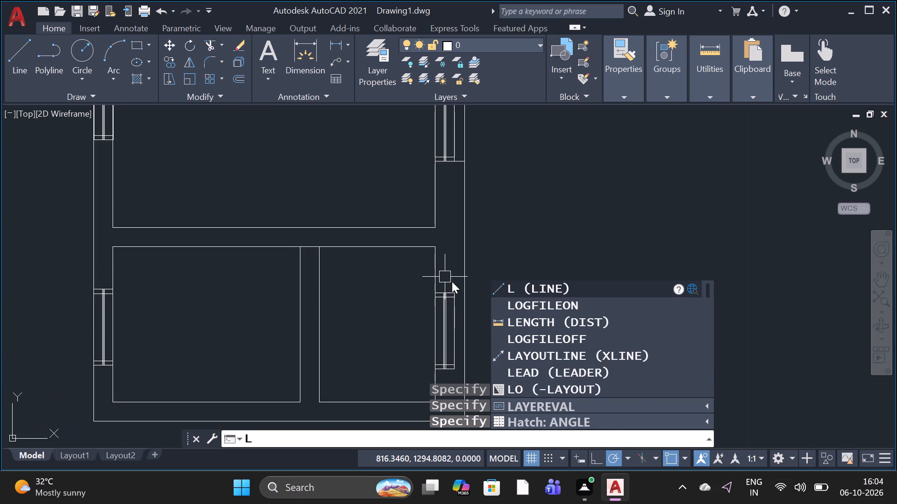
{"action": "key", "text": "space"}
{"action": "scroll", "coordinate": [461, 292], "scroll_direction": "up", "scroll_amount": 3}
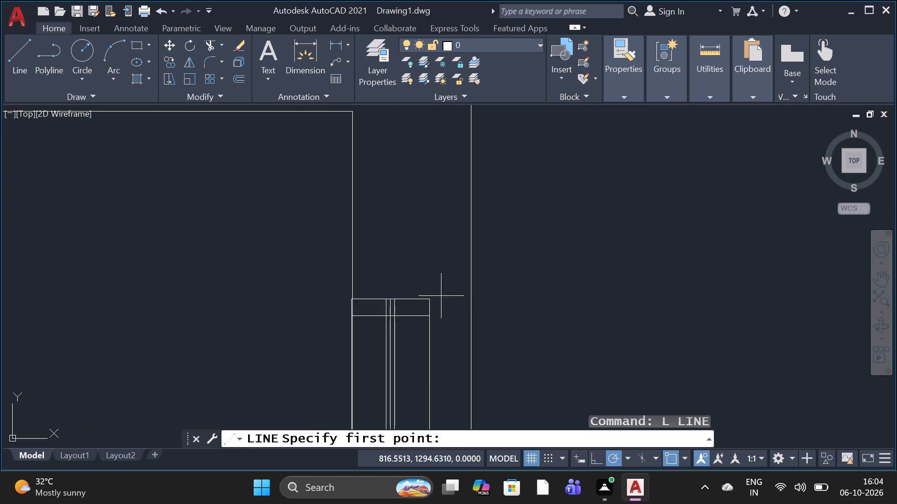
{"action": "left_click", "coordinate": [424, 298]}
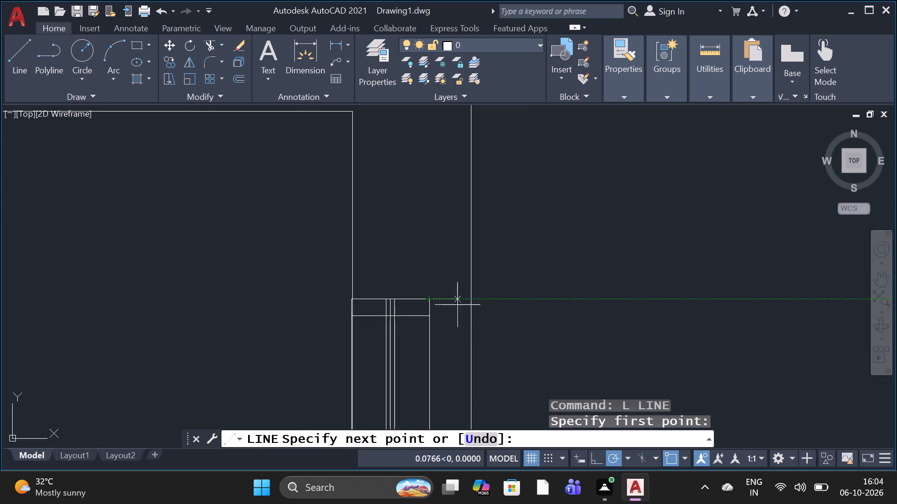
{"action": "left_click", "coordinate": [469, 303]}
{"action": "scroll", "coordinate": [470, 295], "scroll_direction": "down", "scroll_amount": 4}
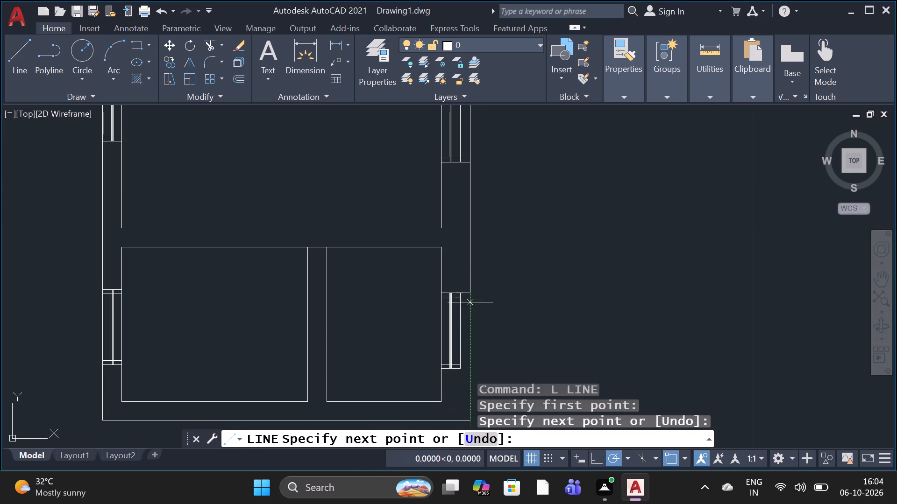
{"action": "scroll", "coordinate": [472, 372], "scroll_direction": "up", "scroll_amount": 3}
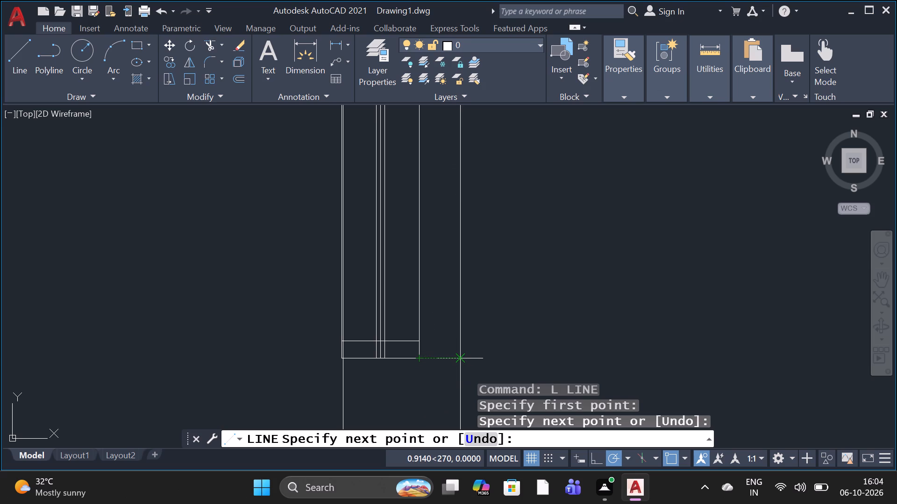
{"action": "left_click", "coordinate": [457, 358]}
{"action": "left_click", "coordinate": [420, 358]}
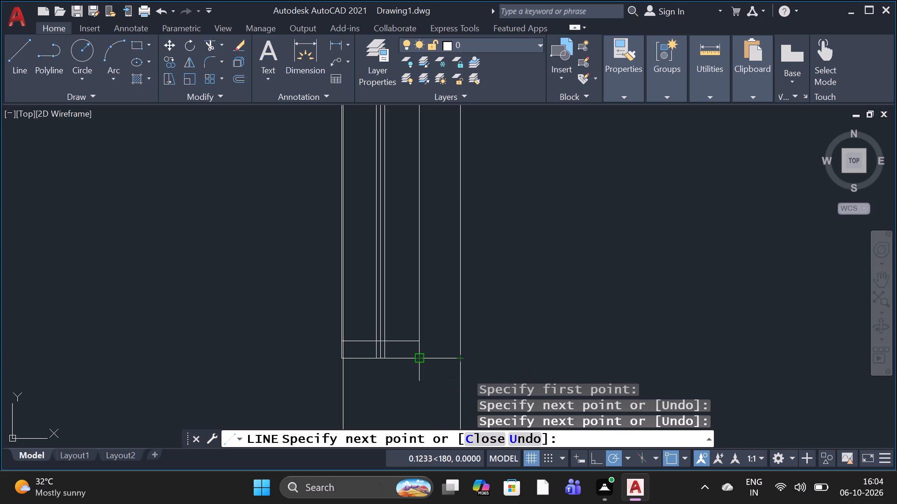
{"action": "key", "text": "space"}
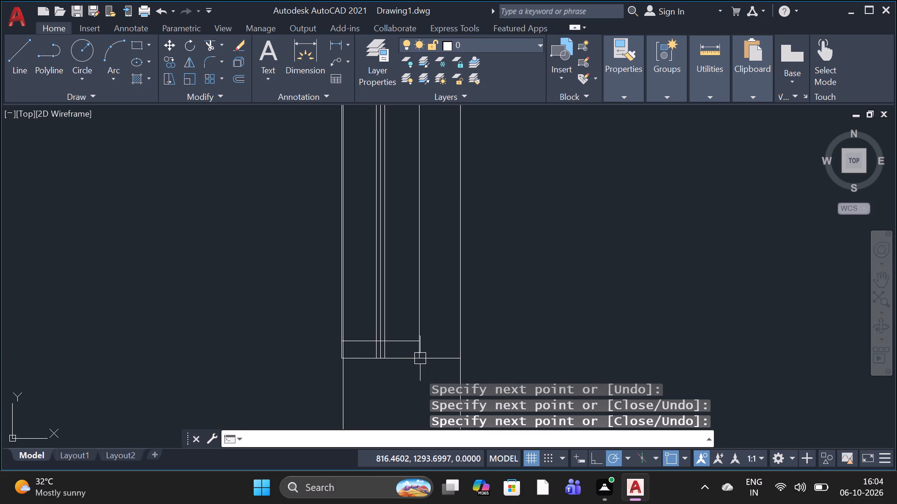
Erase the spare vertical and horizontal window symbols lying outside the plan, beside the upper-right room.
{"action": "scroll", "coordinate": [420, 358], "scroll_direction": "down", "scroll_amount": 5}
{"action": "scroll", "coordinate": [453, 328], "scroll_direction": "down", "scroll_amount": 1}
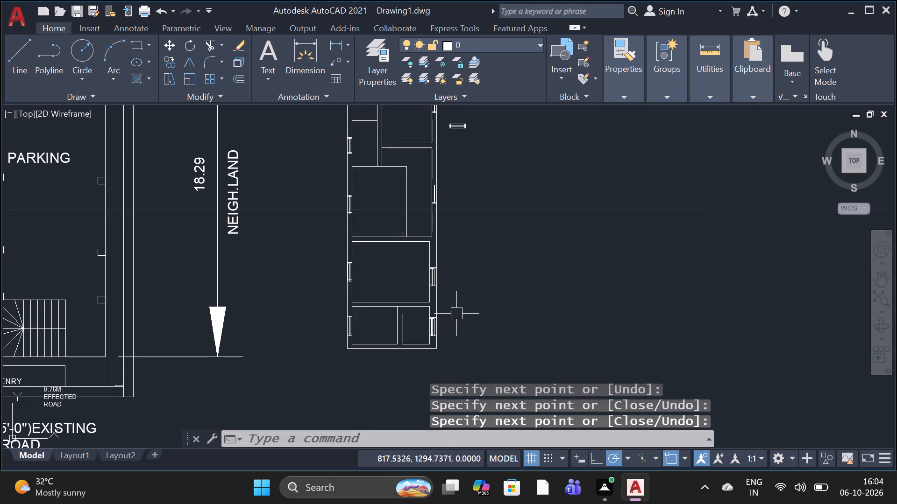
{"action": "scroll", "coordinate": [457, 313], "scroll_direction": "down", "scroll_amount": 2}
{"action": "scroll", "coordinate": [473, 244], "scroll_direction": "up", "scroll_amount": 3}
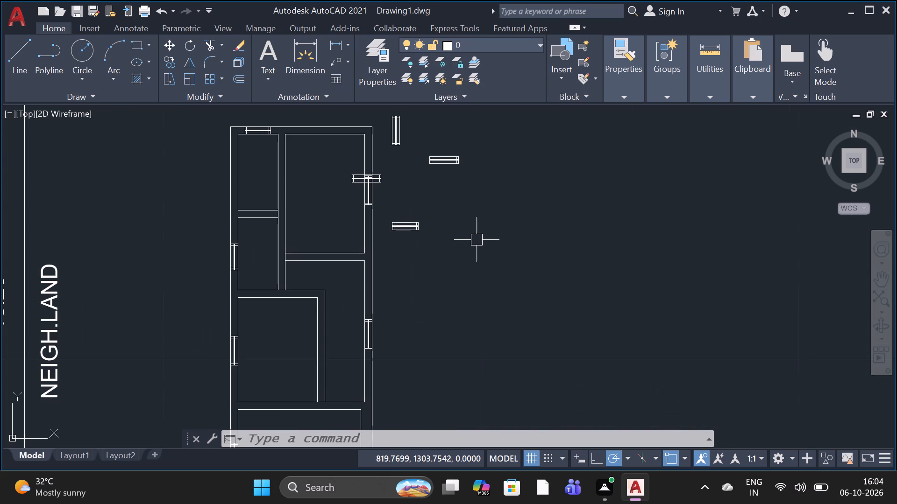
{"action": "scroll", "coordinate": [497, 224], "scroll_direction": "down", "scroll_amount": 1}
{"action": "left_click", "coordinate": [513, 179]}
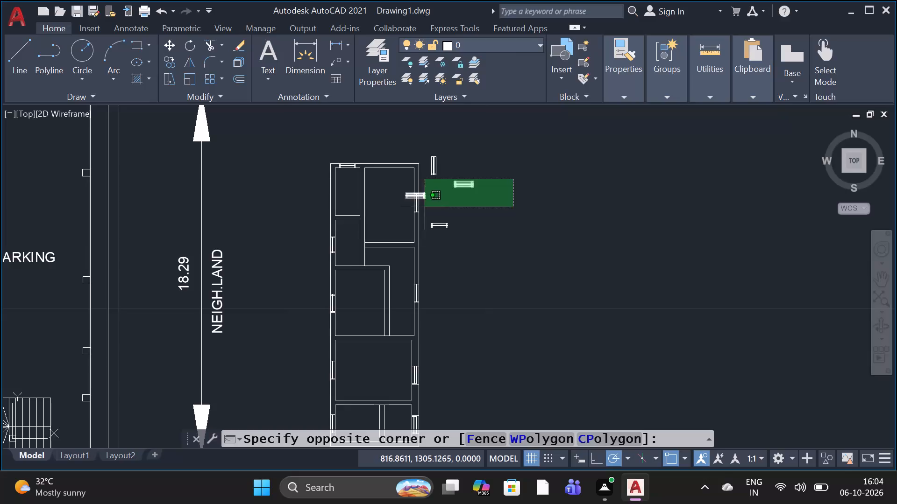
{"action": "left_click", "coordinate": [500, 178]}
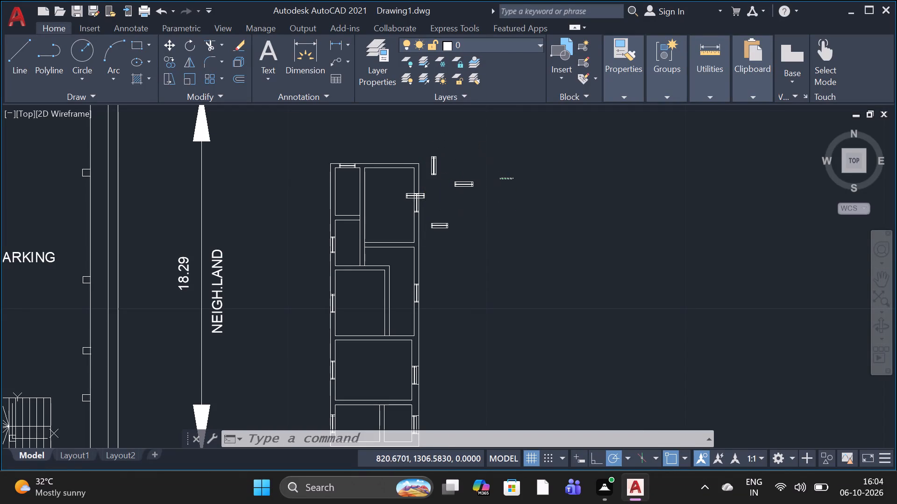
{"action": "left_click", "coordinate": [458, 132]}
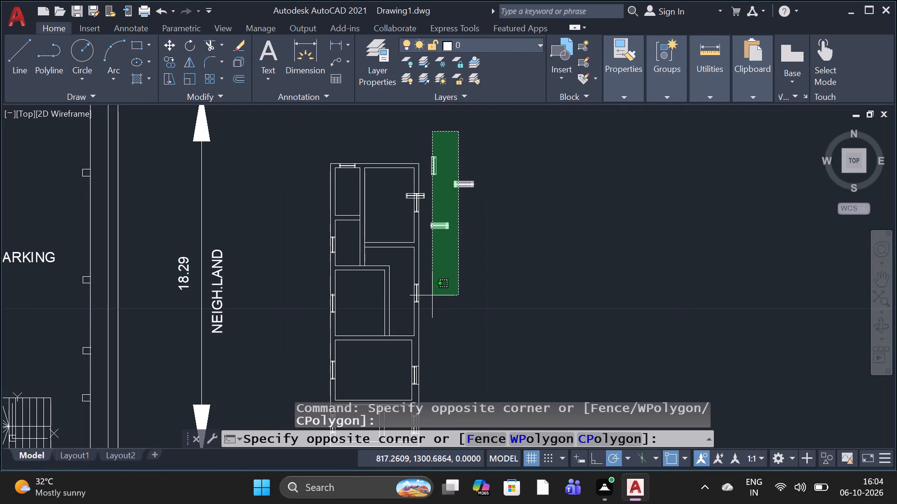
{"action": "left_click", "coordinate": [434, 294]}
{"action": "key", "text": "Delete"}
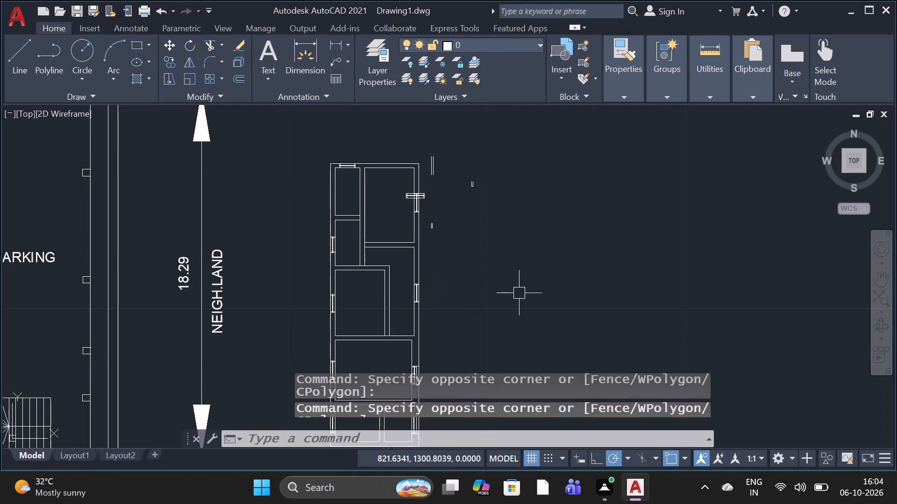
Erase the leftover window fragments beside the upper-right room and the horizontal window symbol crossing its right outer wall.
{"action": "left_click", "coordinate": [506, 154]}
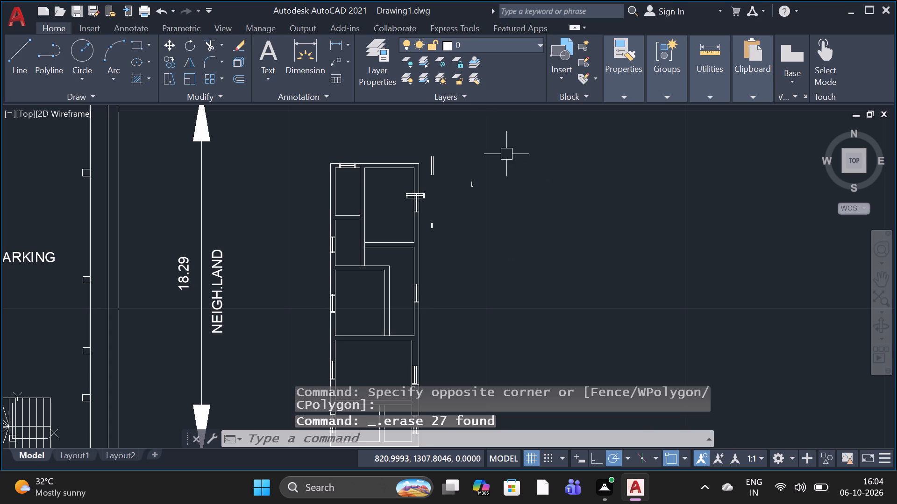
{"action": "left_click", "coordinate": [424, 223]}
{"action": "key", "text": "Delete"}
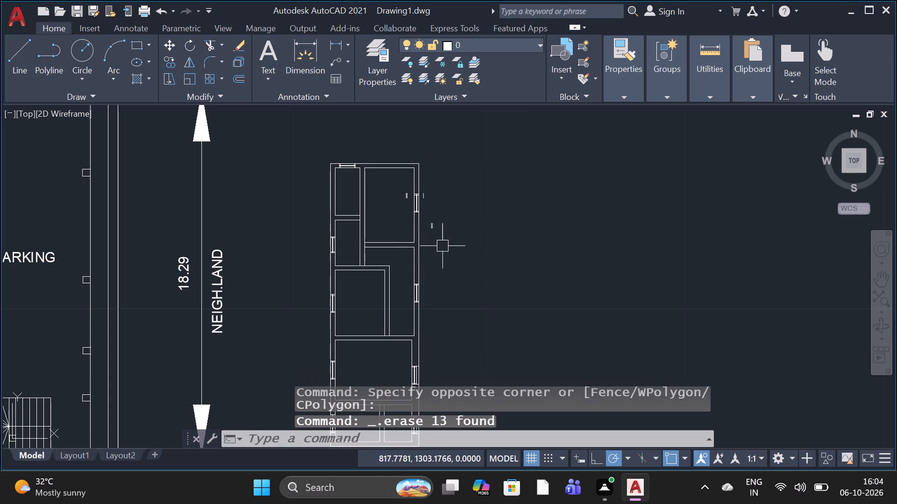
Erase the small leftover window fragments outside the plan's right outer wall, just below the level of the upper-right room's window.
{"action": "scroll", "coordinate": [442, 228], "scroll_direction": "up", "scroll_amount": 3}
{"action": "left_click", "coordinate": [447, 221]}
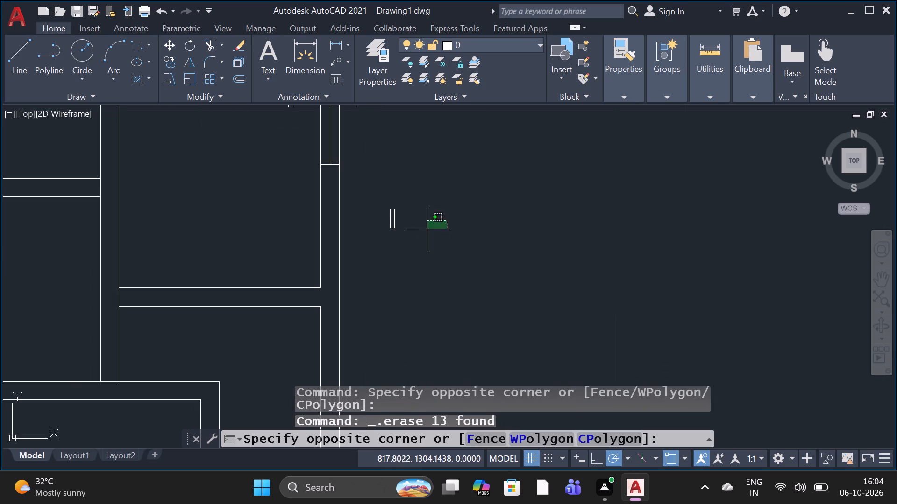
{"action": "left_click", "coordinate": [371, 229]}
{"action": "key", "text": "Delete"}
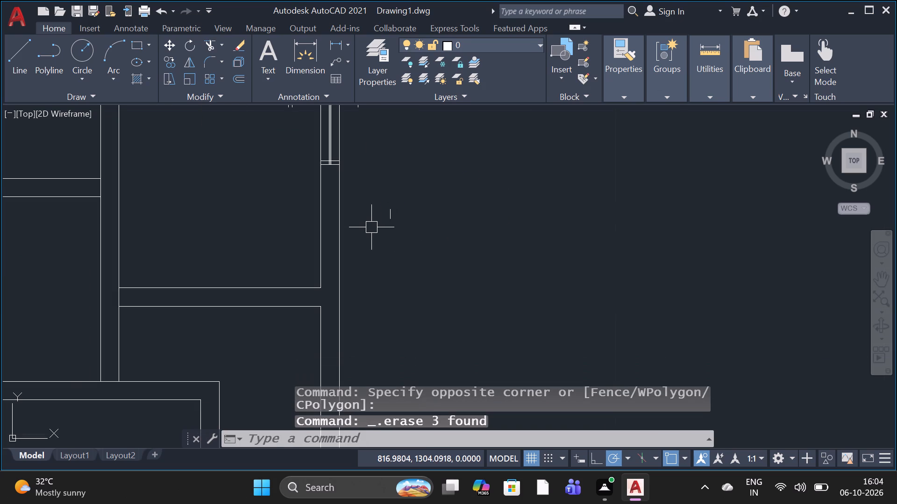
{"action": "left_click", "coordinate": [418, 212]}
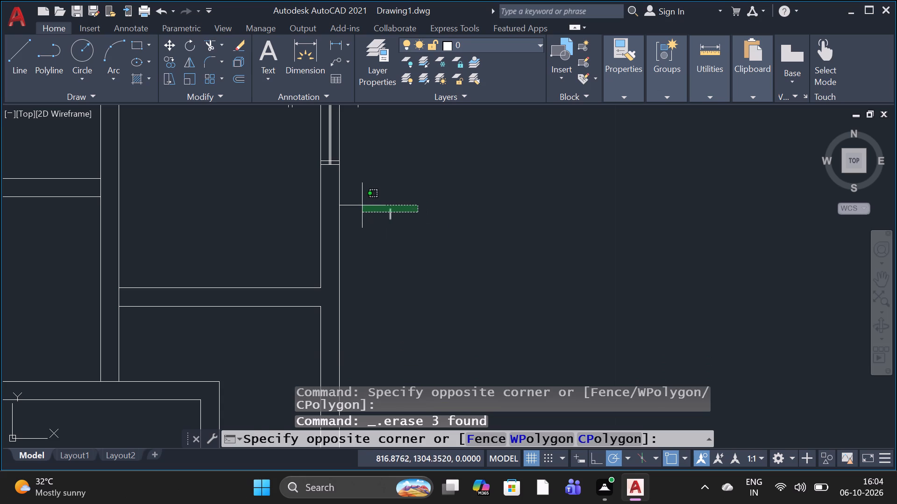
{"action": "left_click", "coordinate": [362, 205]}
{"action": "key", "text": "Delete"}
Erase the leftover fragments on both sides of the upper-right room's window, inside the room and outside the outer wall.
{"action": "scroll", "coordinate": [380, 219], "scroll_direction": "down", "scroll_amount": 2}
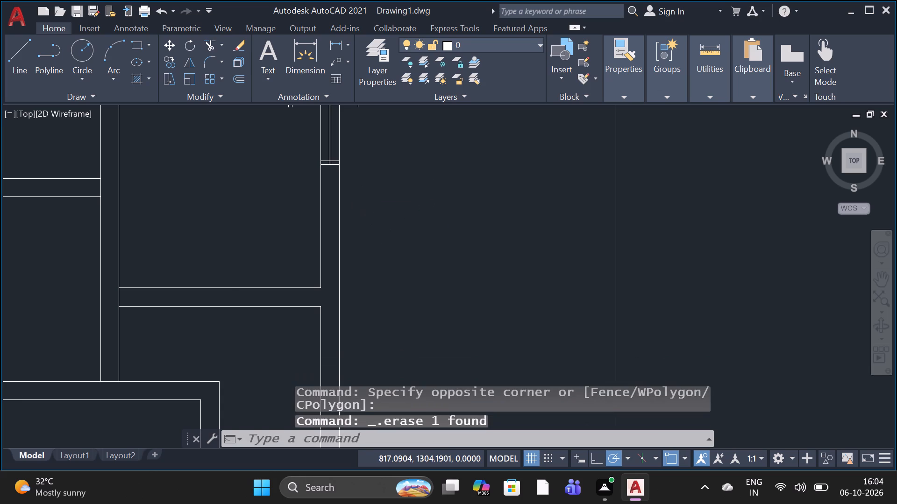
{"action": "scroll", "coordinate": [345, 161], "scroll_direction": "up", "scroll_amount": 3}
{"action": "left_click", "coordinate": [373, 179]}
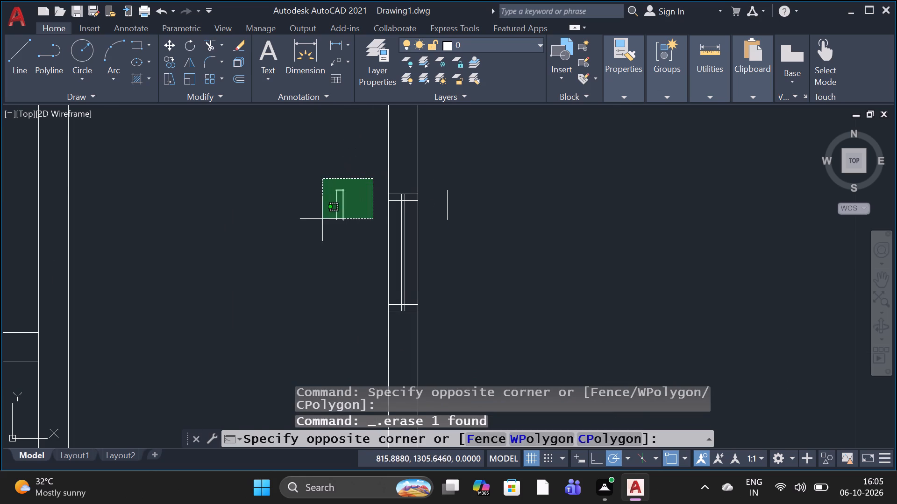
{"action": "left_click", "coordinate": [309, 229]}
{"action": "key", "text": "Delete"}
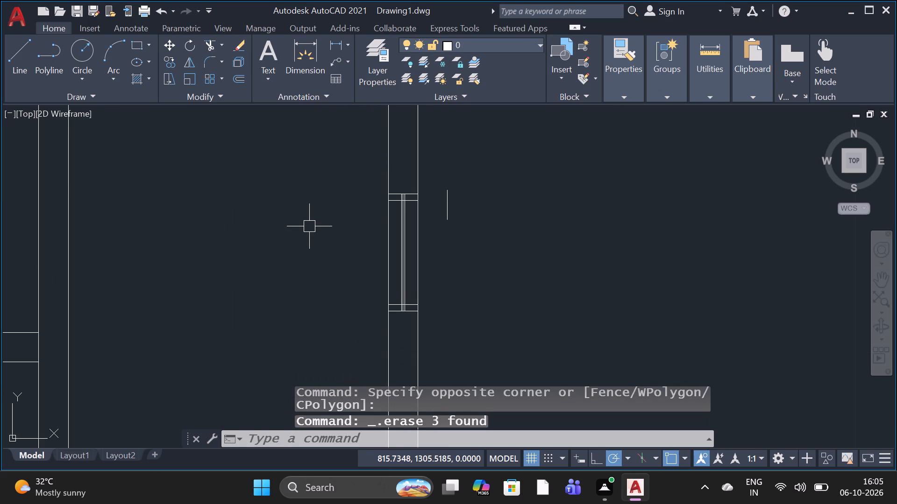
{"action": "left_click", "coordinate": [477, 175]}
{"action": "left_click", "coordinate": [441, 232]}
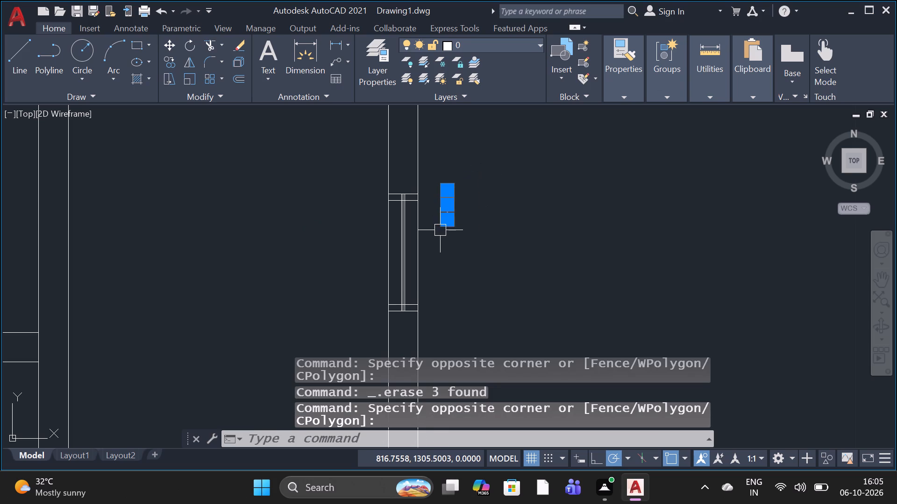
{"action": "key", "text": "Delete"}
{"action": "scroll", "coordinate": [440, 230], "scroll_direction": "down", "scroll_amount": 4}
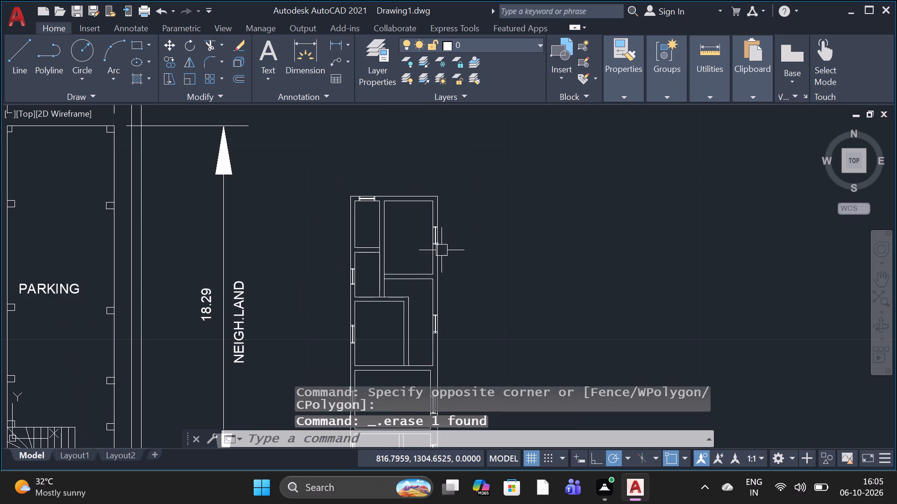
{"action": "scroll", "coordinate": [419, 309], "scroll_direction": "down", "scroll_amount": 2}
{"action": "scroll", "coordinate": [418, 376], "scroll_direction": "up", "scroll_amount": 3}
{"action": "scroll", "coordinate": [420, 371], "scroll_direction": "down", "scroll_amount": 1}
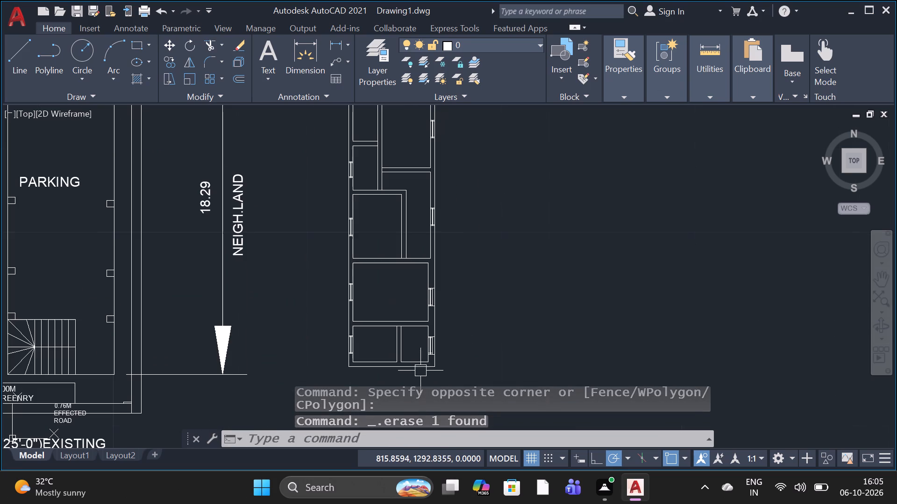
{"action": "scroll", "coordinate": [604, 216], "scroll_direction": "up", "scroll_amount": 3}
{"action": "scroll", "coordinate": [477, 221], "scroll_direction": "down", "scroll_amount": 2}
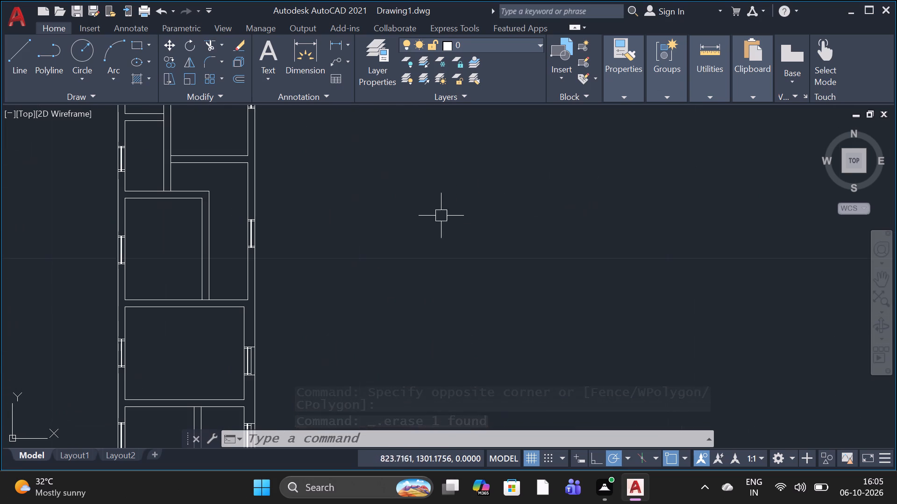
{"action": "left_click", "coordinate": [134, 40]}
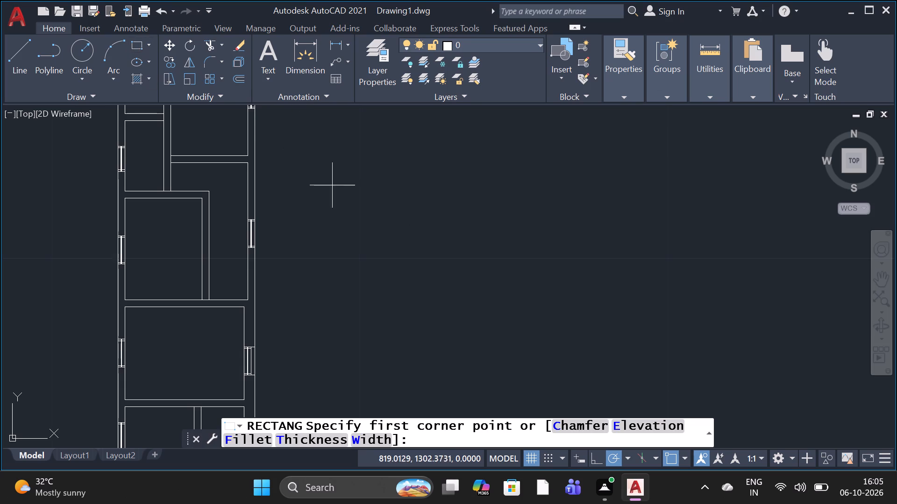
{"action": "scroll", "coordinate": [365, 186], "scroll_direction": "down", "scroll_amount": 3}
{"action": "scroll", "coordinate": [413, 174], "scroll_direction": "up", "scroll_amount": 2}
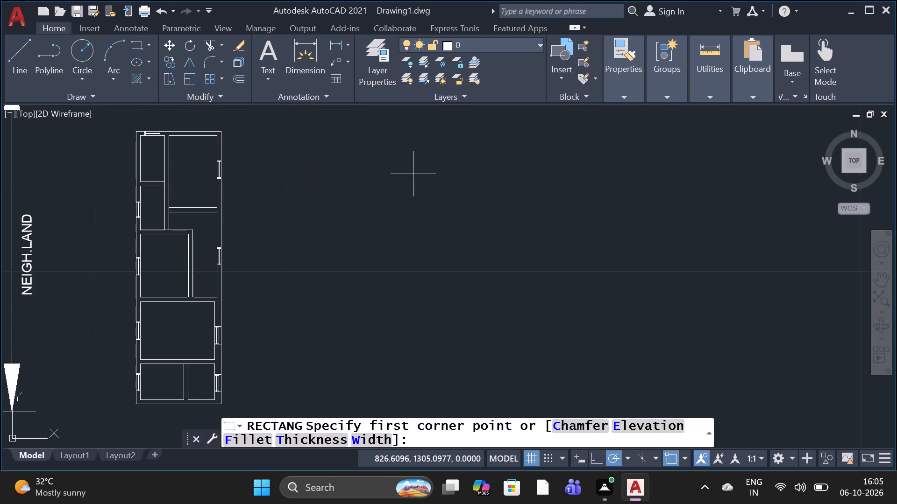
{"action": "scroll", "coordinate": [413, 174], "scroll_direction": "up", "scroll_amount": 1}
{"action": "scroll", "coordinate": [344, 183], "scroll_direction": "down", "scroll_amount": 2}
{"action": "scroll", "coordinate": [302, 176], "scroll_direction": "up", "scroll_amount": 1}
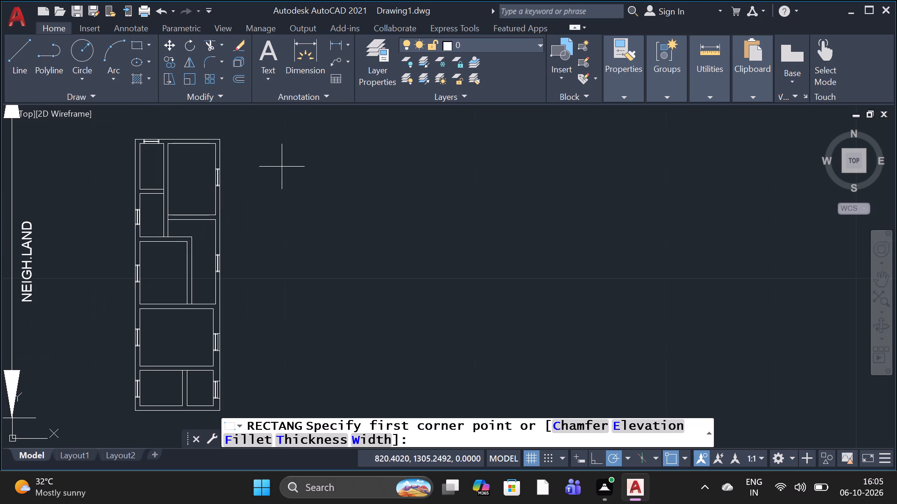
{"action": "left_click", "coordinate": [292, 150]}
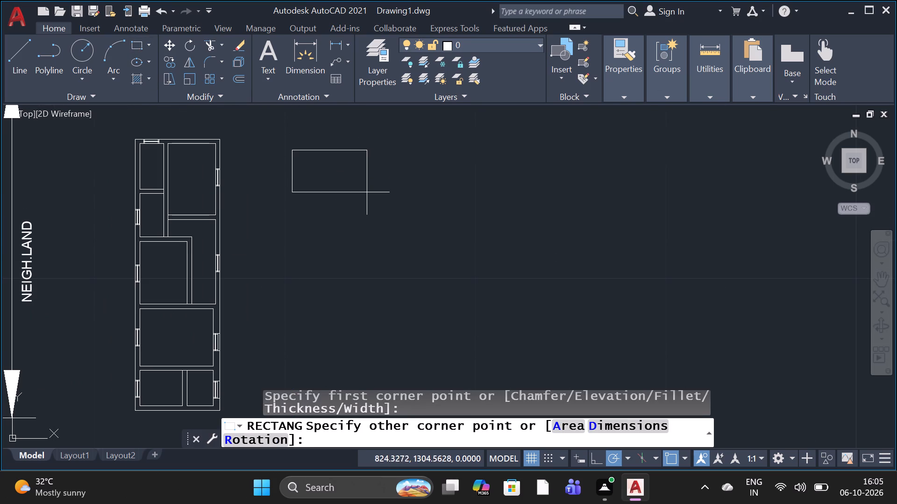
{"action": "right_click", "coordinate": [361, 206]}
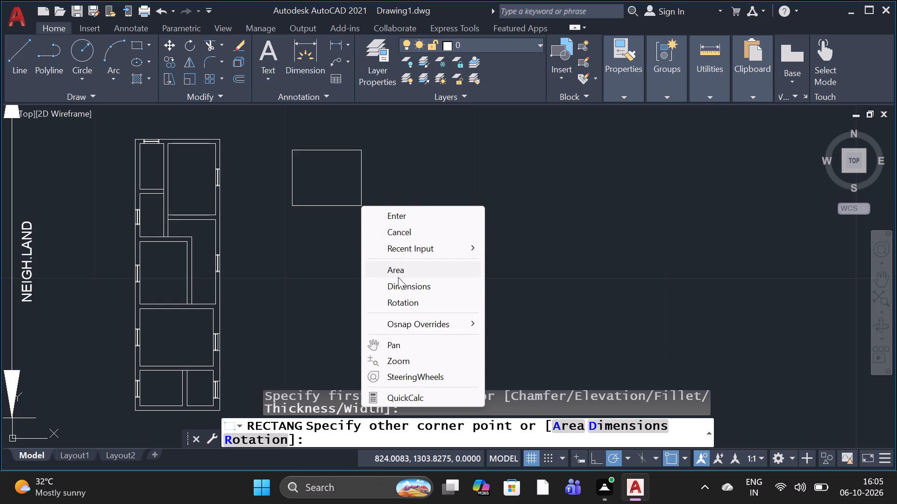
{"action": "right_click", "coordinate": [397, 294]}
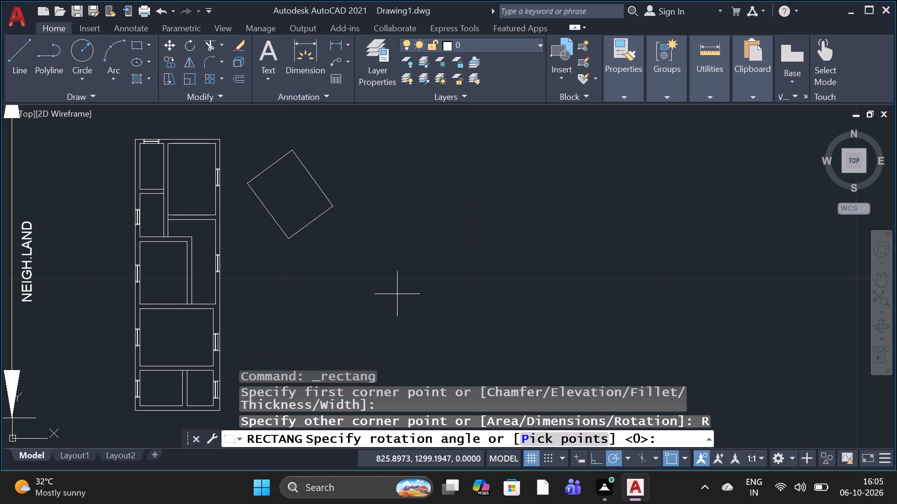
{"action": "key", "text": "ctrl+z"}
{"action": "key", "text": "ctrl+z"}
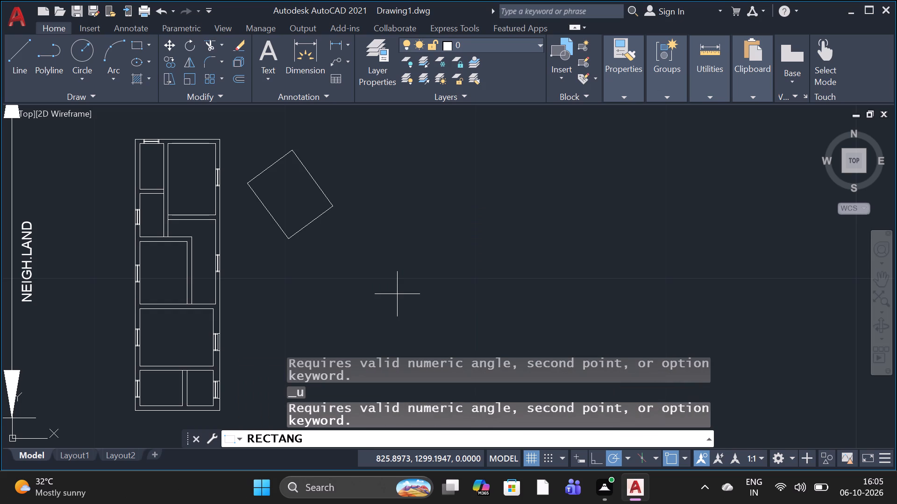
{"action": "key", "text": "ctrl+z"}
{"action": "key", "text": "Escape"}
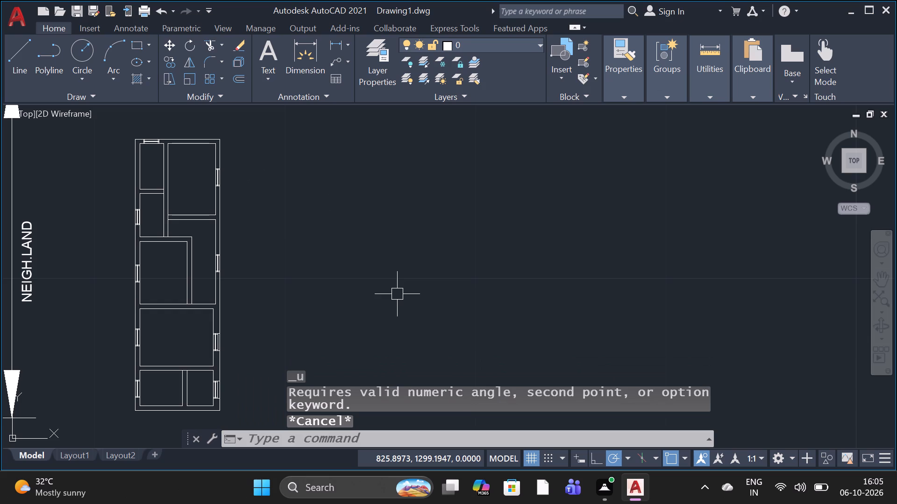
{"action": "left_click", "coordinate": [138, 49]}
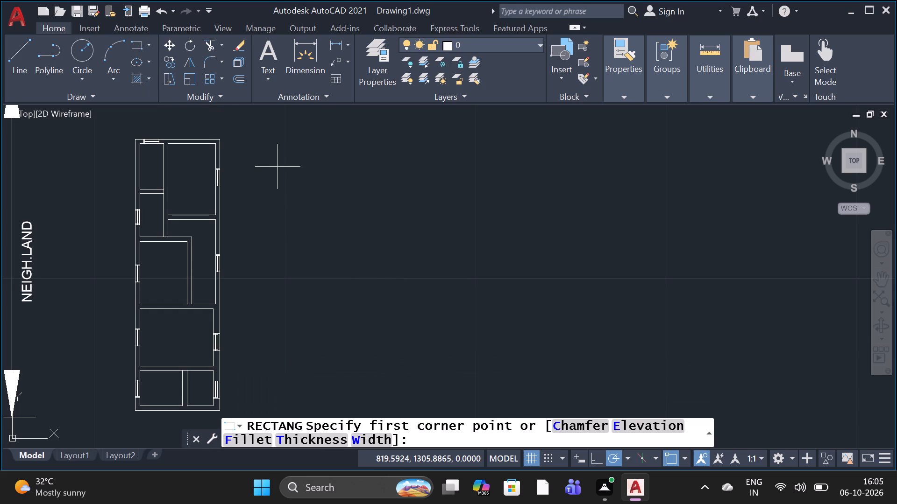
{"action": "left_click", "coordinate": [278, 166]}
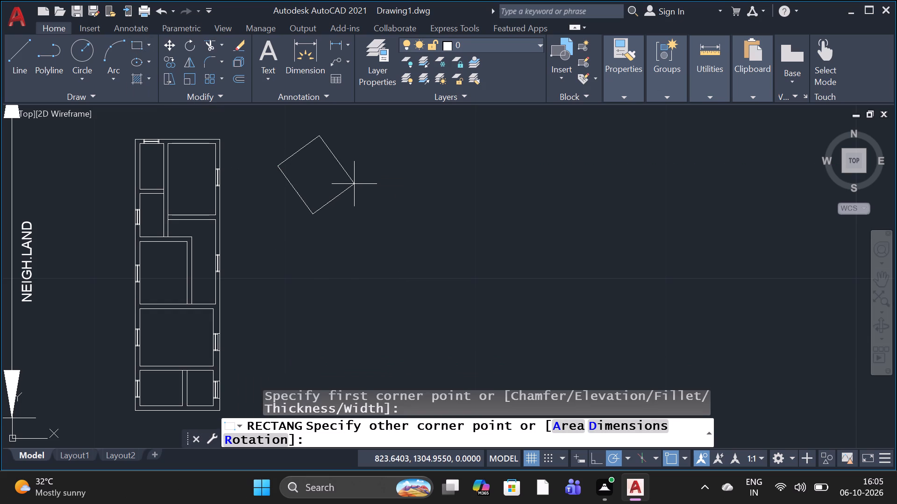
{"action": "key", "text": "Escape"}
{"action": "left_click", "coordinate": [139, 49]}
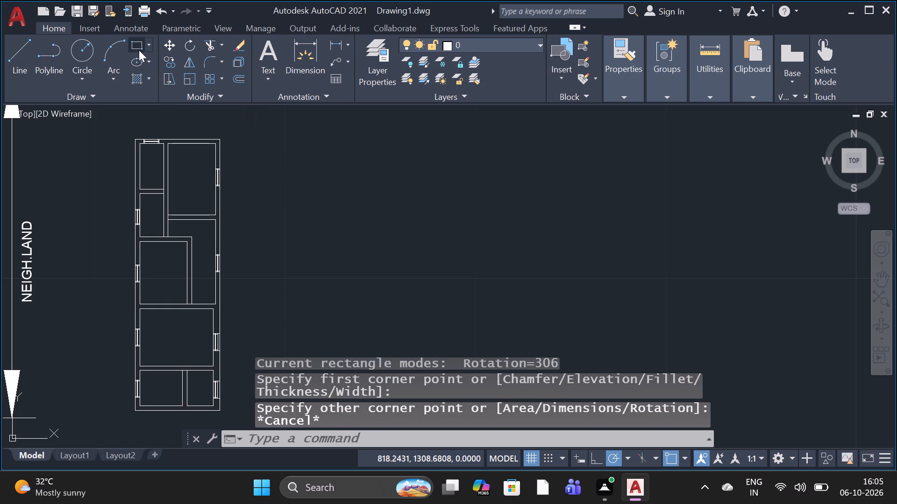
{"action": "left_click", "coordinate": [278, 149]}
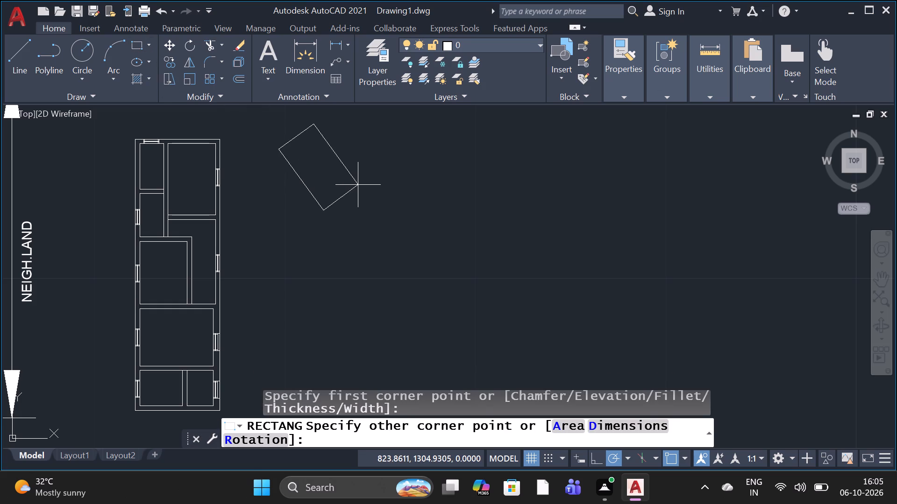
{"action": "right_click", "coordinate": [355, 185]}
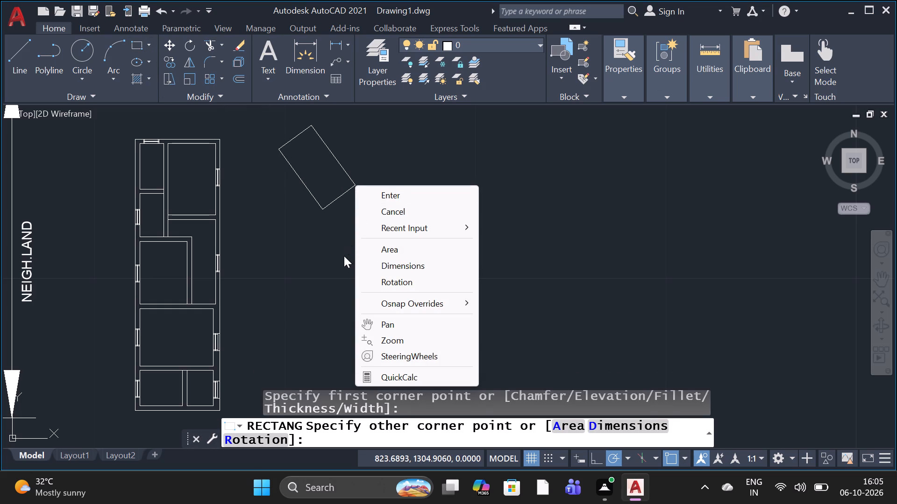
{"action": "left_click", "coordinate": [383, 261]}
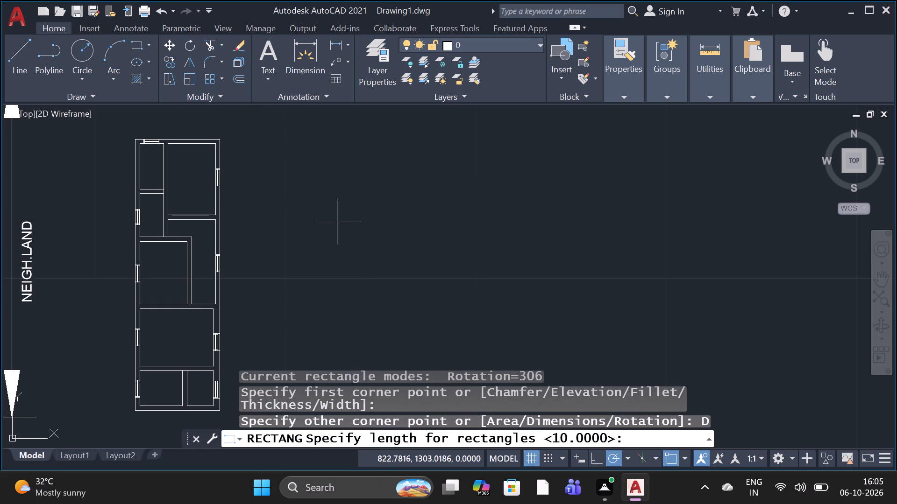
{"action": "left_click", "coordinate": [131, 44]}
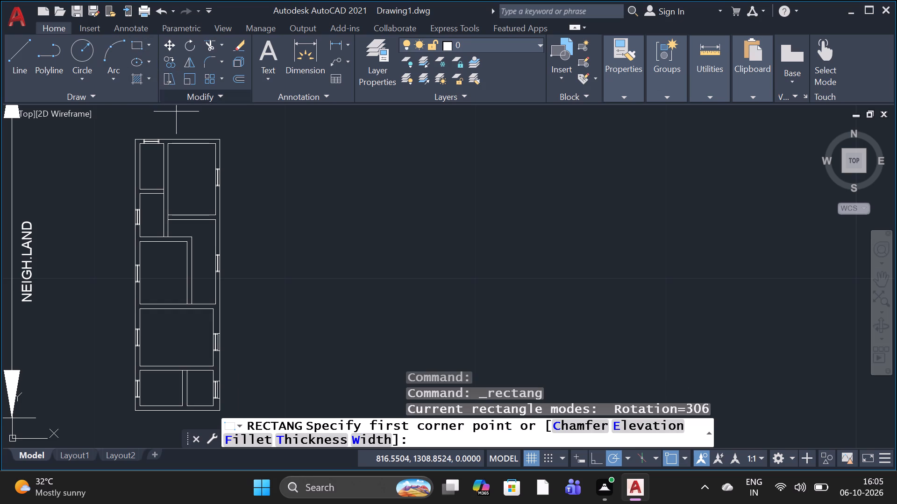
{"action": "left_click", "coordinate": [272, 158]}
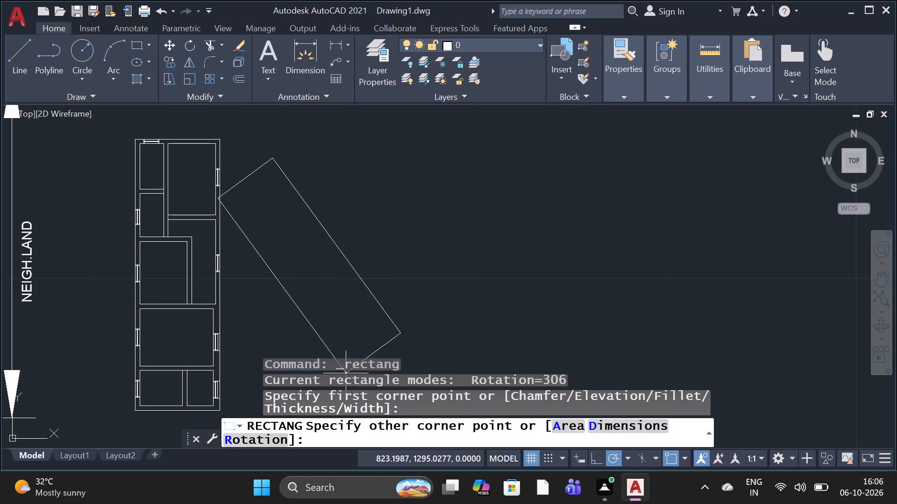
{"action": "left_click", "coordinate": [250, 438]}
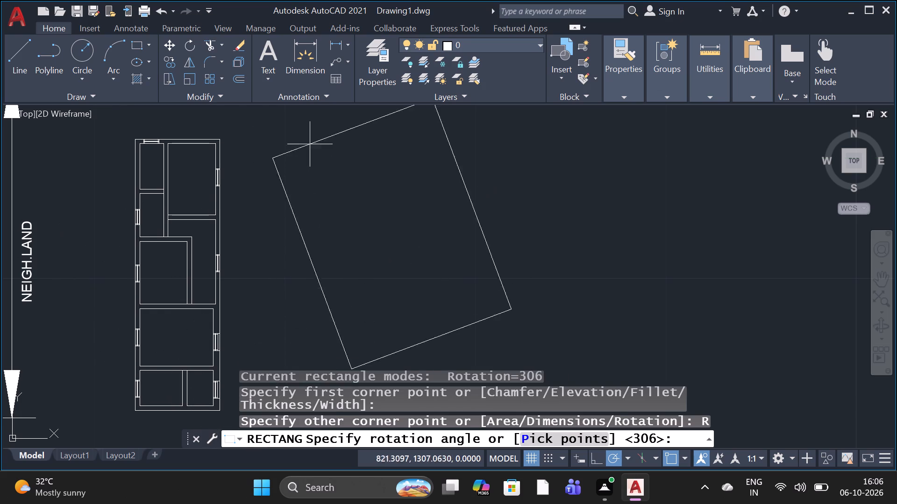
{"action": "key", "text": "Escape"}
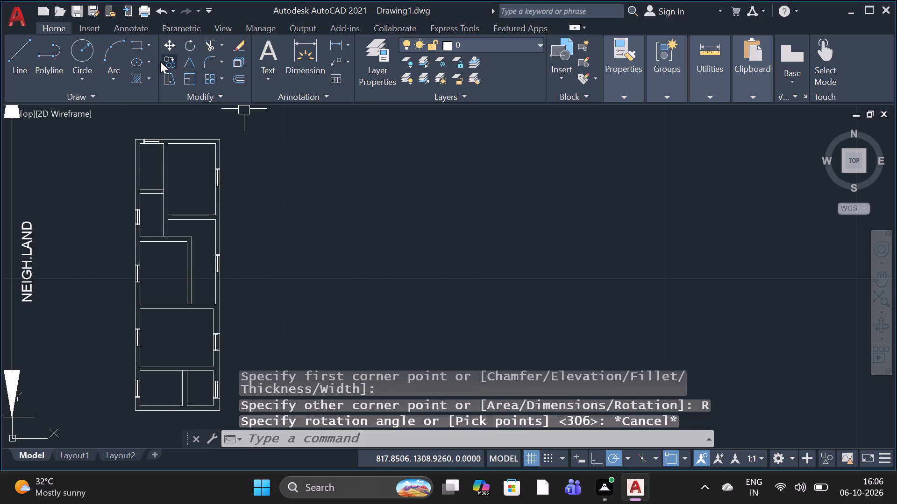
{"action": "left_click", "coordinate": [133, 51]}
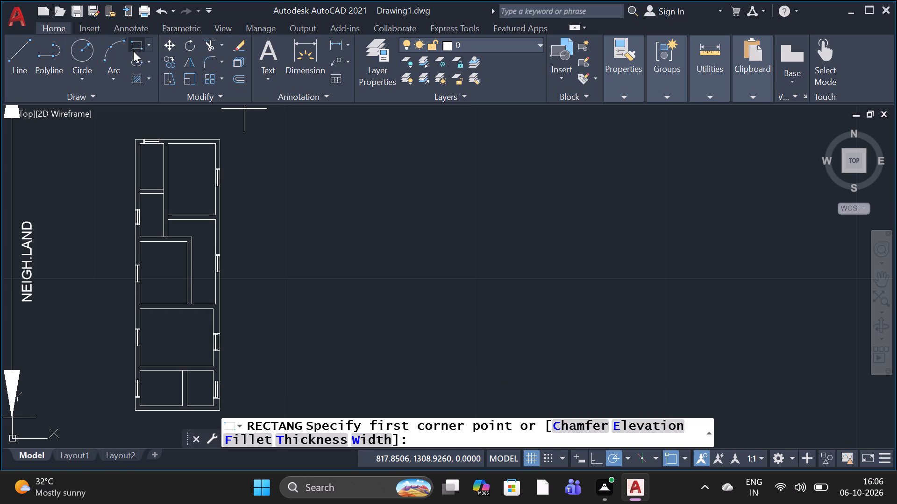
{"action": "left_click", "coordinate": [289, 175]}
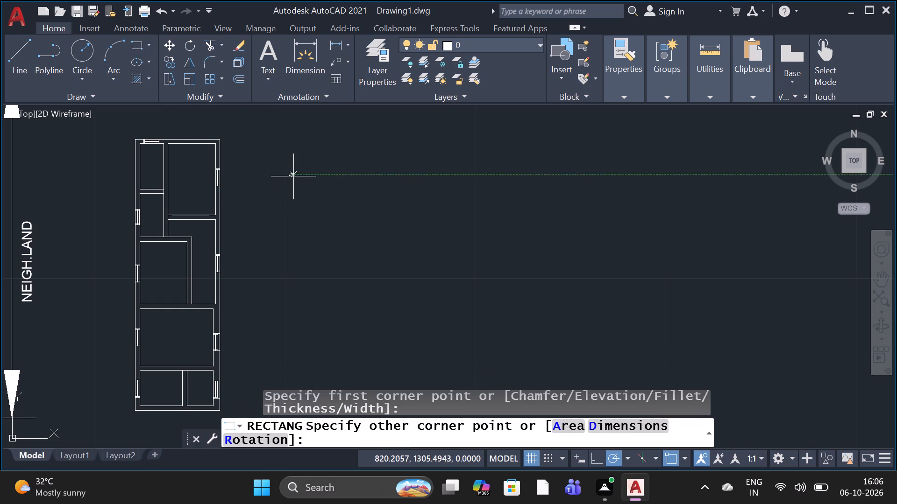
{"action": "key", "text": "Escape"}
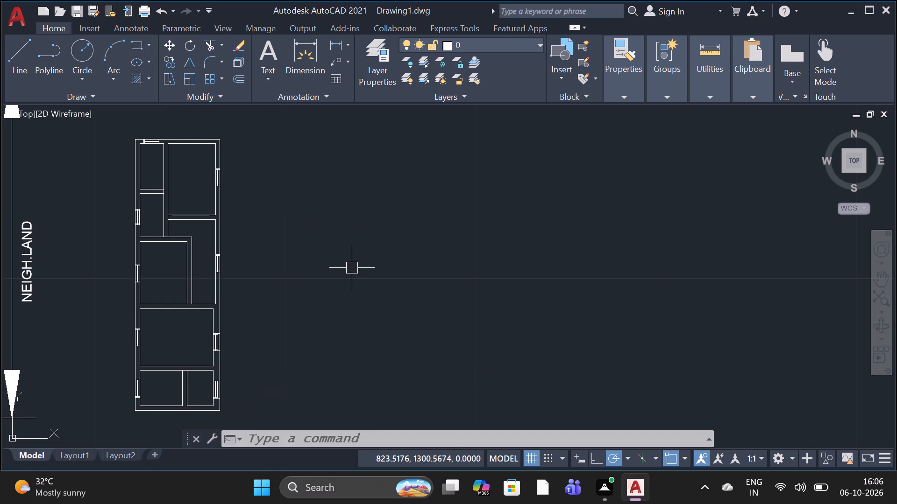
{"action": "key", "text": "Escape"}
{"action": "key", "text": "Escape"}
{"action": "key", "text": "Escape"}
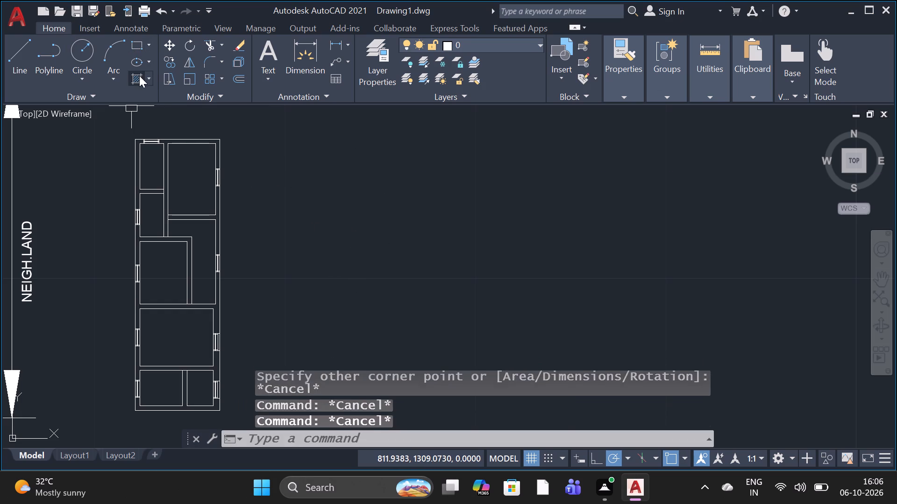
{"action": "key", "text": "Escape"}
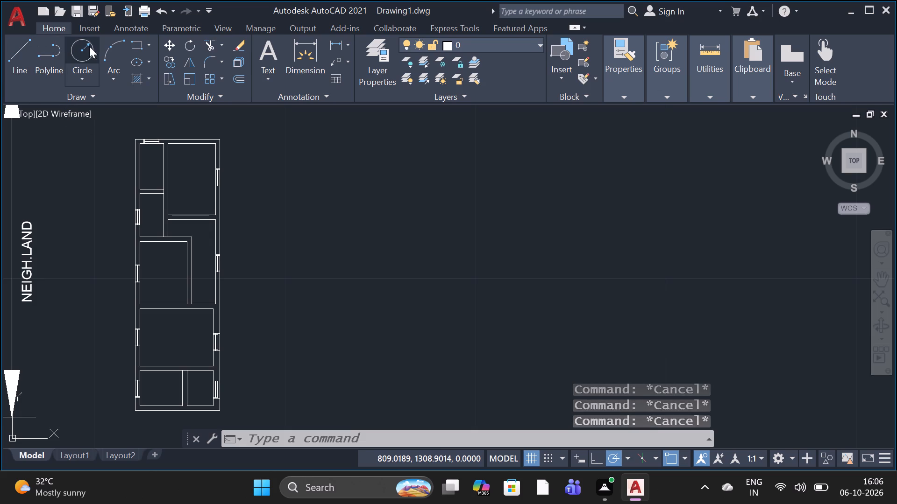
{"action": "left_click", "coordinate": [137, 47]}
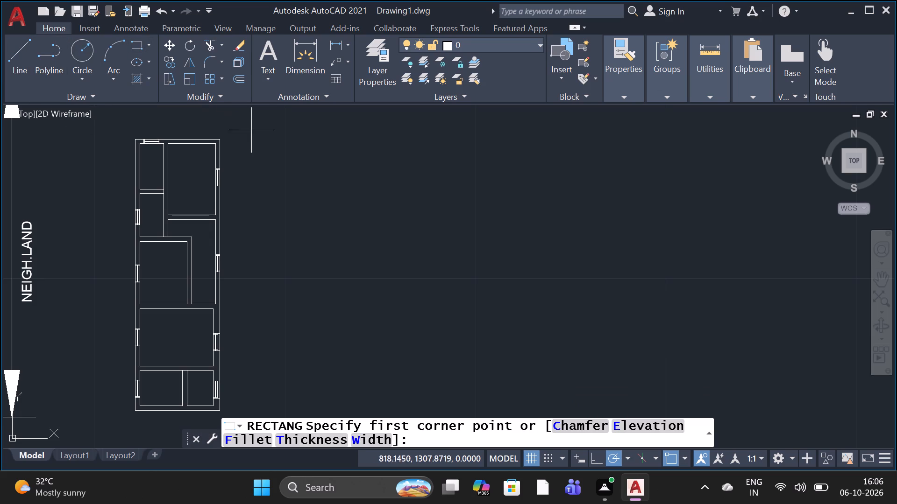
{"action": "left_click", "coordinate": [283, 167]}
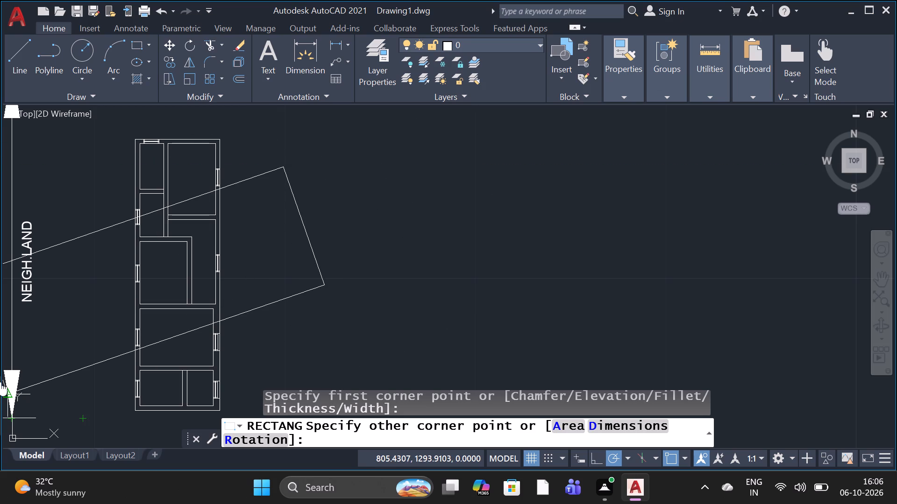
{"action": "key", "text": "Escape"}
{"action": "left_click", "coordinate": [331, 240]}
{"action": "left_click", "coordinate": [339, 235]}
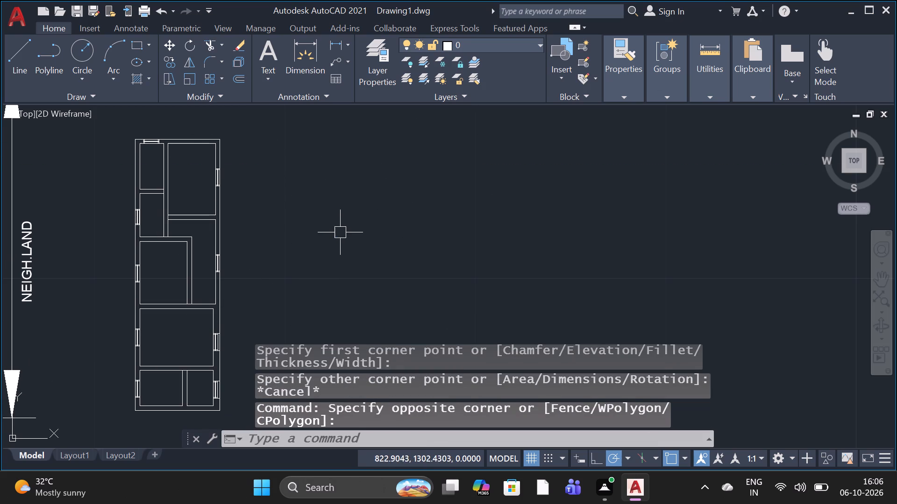
Draw a rectangle 0.8128 long and 0.8128 wide, rotated to 270°, in the empty space beside the plan's upper-right room.
{"action": "left_click", "coordinate": [153, 46]}
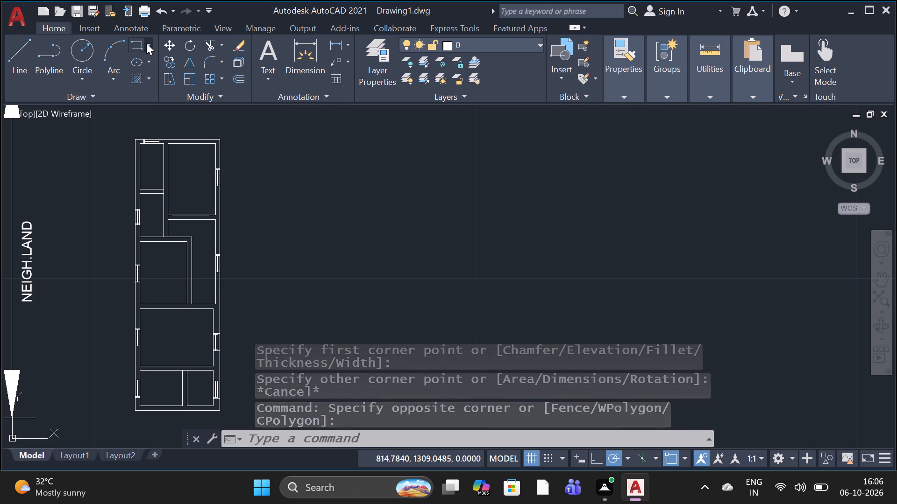
{"action": "left_click", "coordinate": [146, 43]}
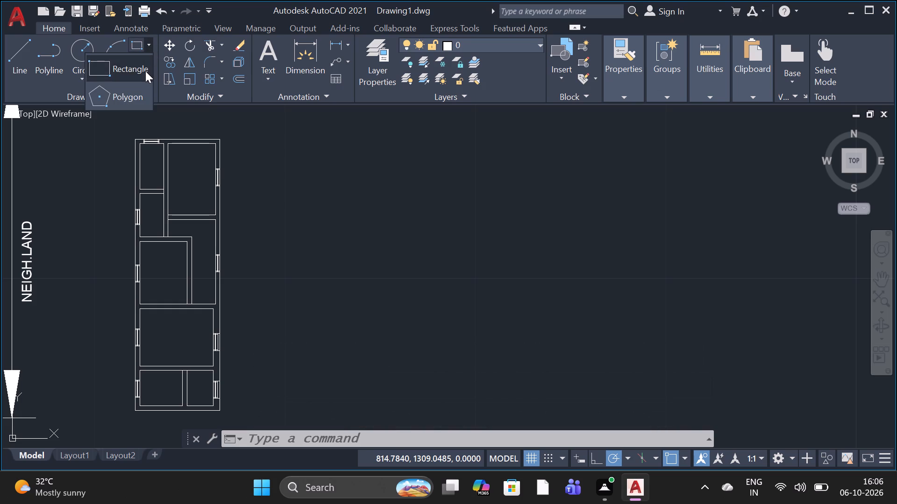
{"action": "left_click", "coordinate": [145, 73]}
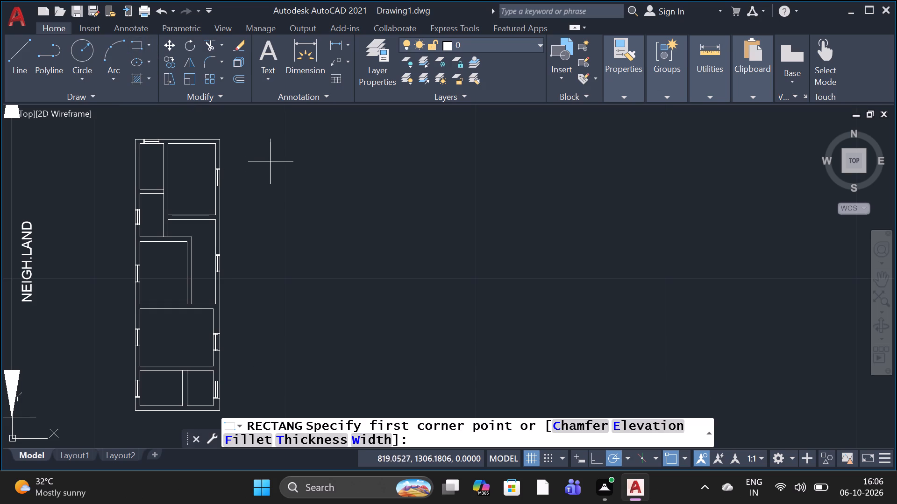
{"action": "left_click", "coordinate": [275, 166]}
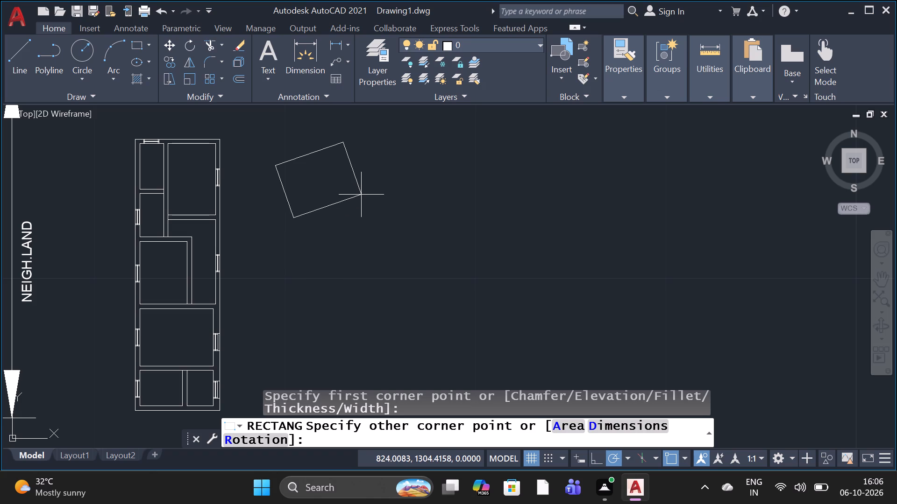
{"action": "right_click", "coordinate": [361, 195]}
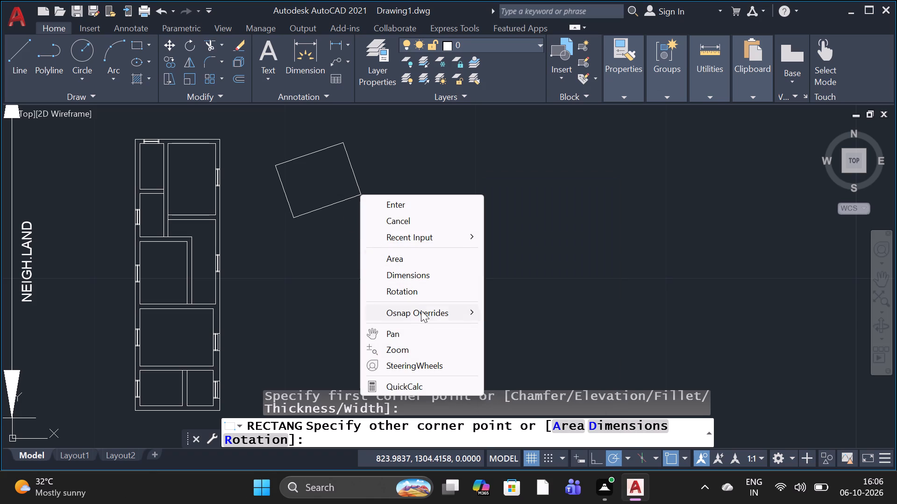
{"action": "left_click", "coordinate": [413, 292]}
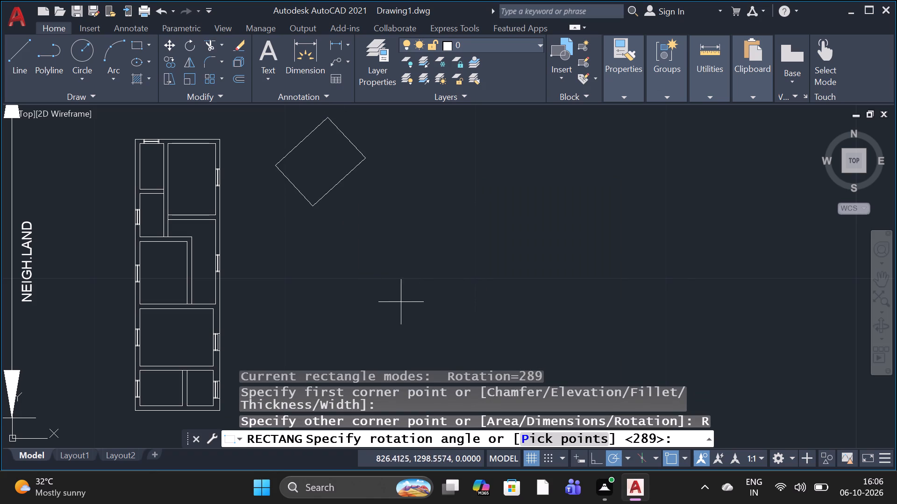
{"action": "left_click", "coordinate": [280, 338]}
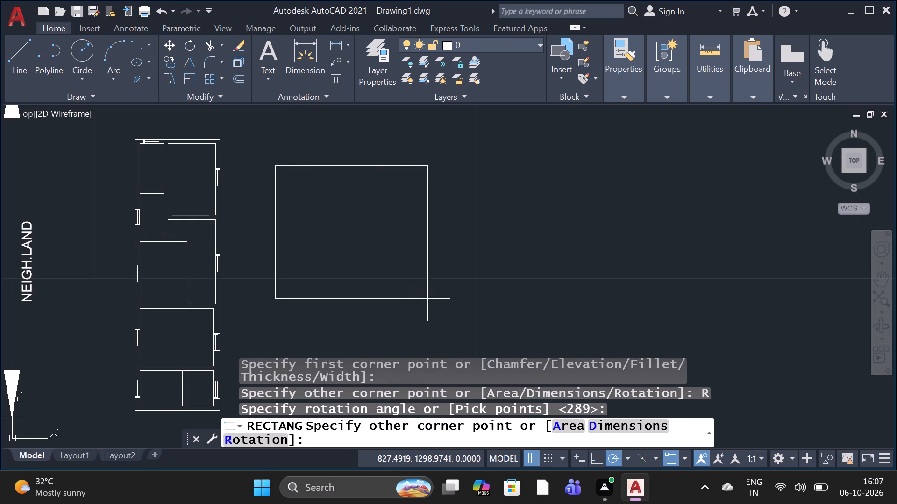
{"action": "right_click", "coordinate": [428, 299]}
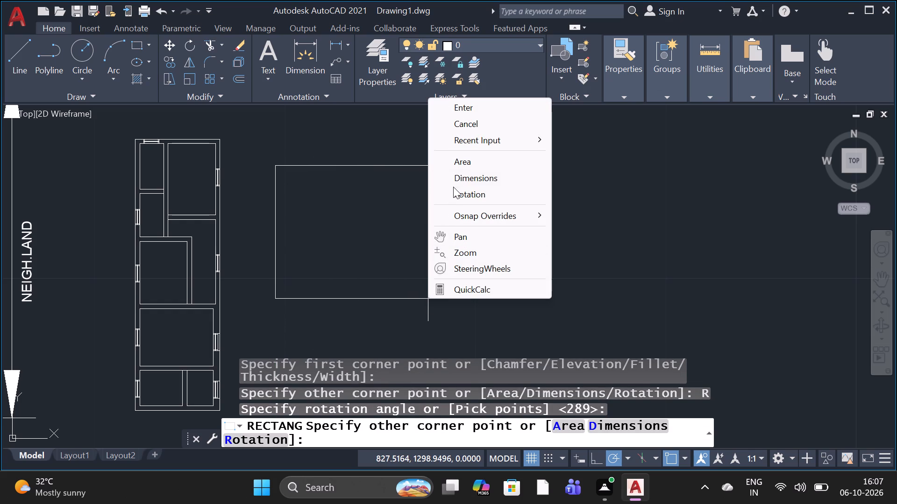
{"action": "left_click", "coordinate": [457, 184]}
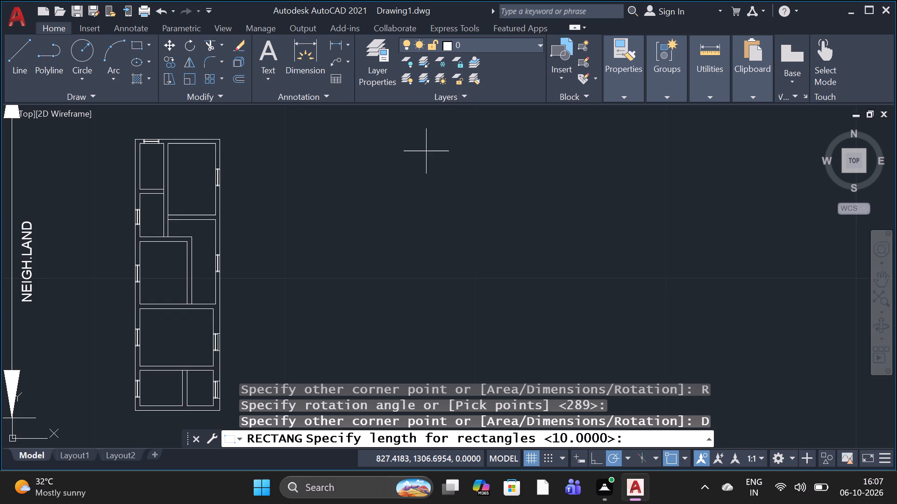
{"action": "key", "text": "0"}
{"action": "key", "text": "period"}
{"action": "type", "text": "81"}
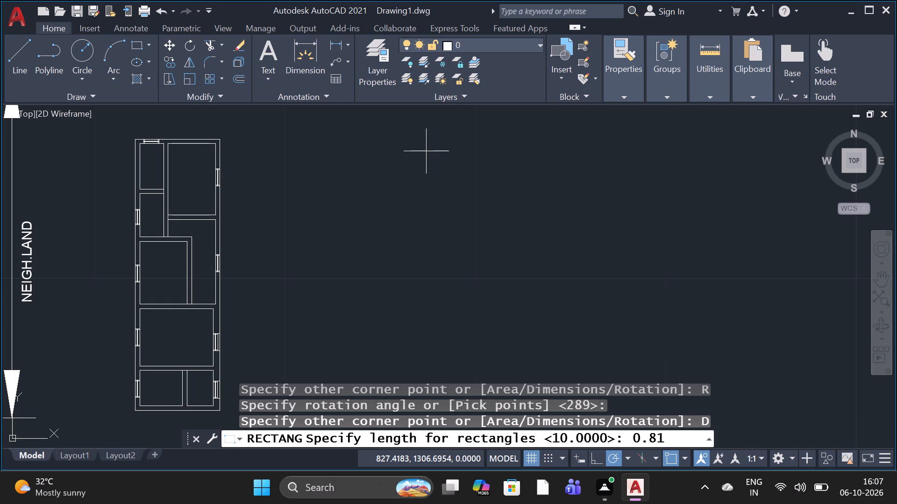
{"action": "type", "text": "28"}
{"action": "key", "text": "space"}
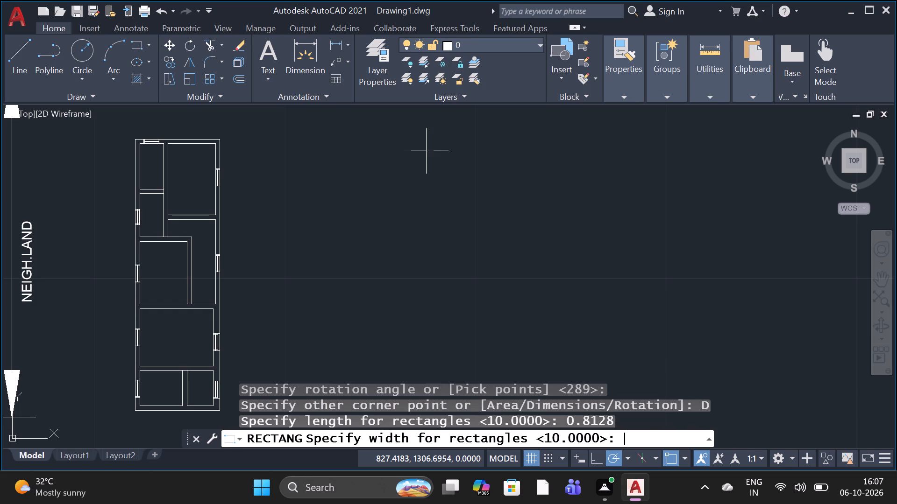
{"action": "key", "text": "0"}
{"action": "key", "text": "period"}
{"action": "key", "text": "8"}
{"action": "key", "text": "1"}
{"action": "key", "text": "3"}
{"action": "key", "text": "BackSpace"}
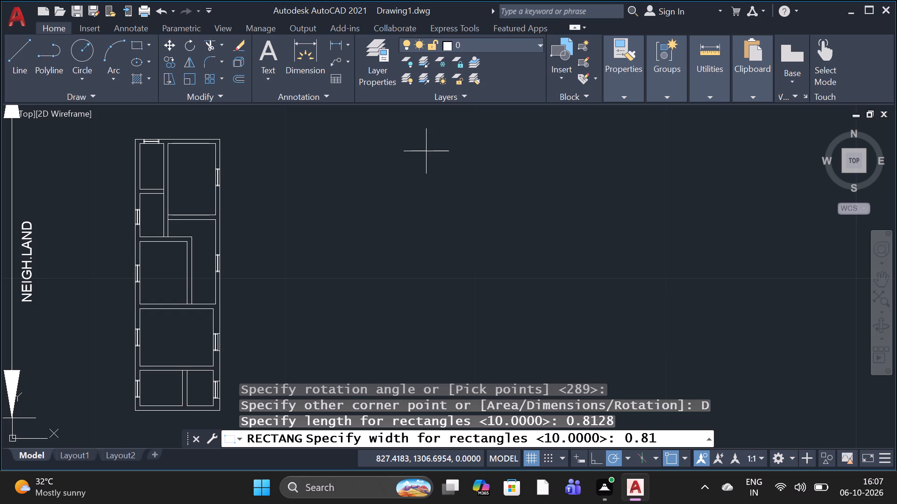
{"action": "key", "text": "2"}
{"action": "key", "text": "8"}
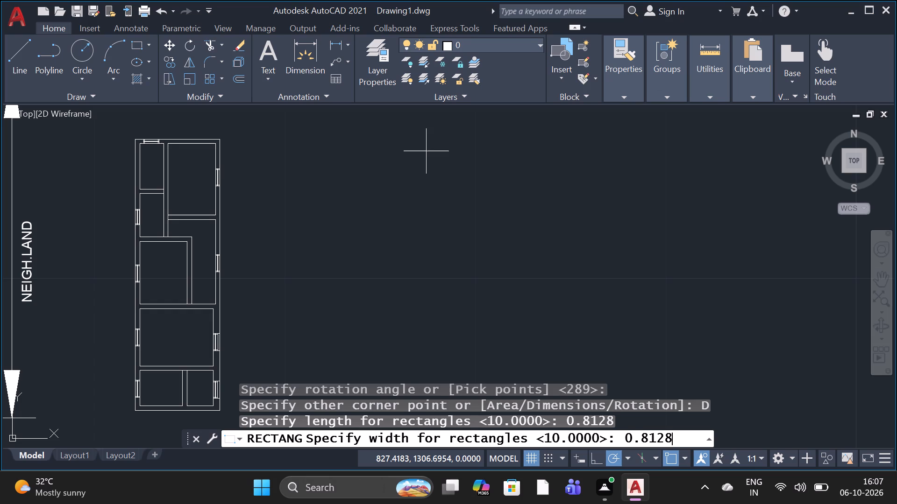
{"action": "key", "text": "space"}
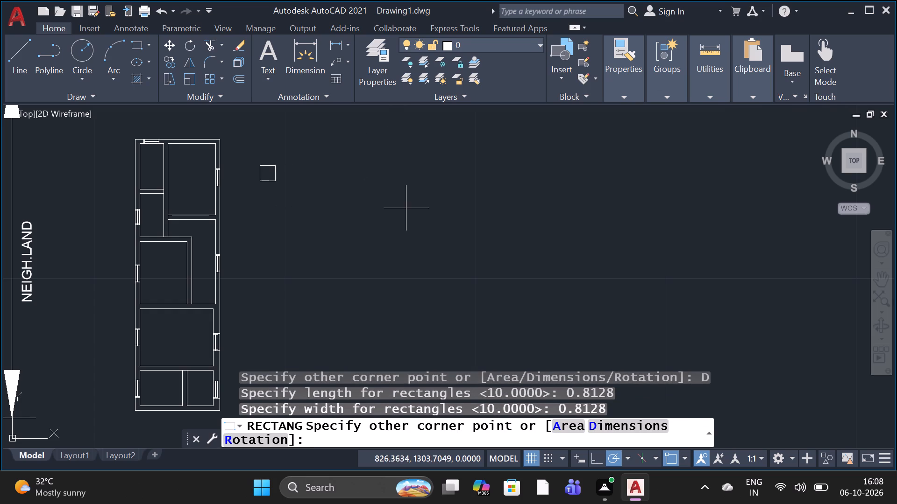
{"action": "left_click", "coordinate": [409, 210]}
Draw a circle centred on the square's lower-left corner with its radius reaching the square's upper-left corner.
{"action": "scroll", "coordinate": [258, 154], "scroll_direction": "up", "scroll_amount": 4}
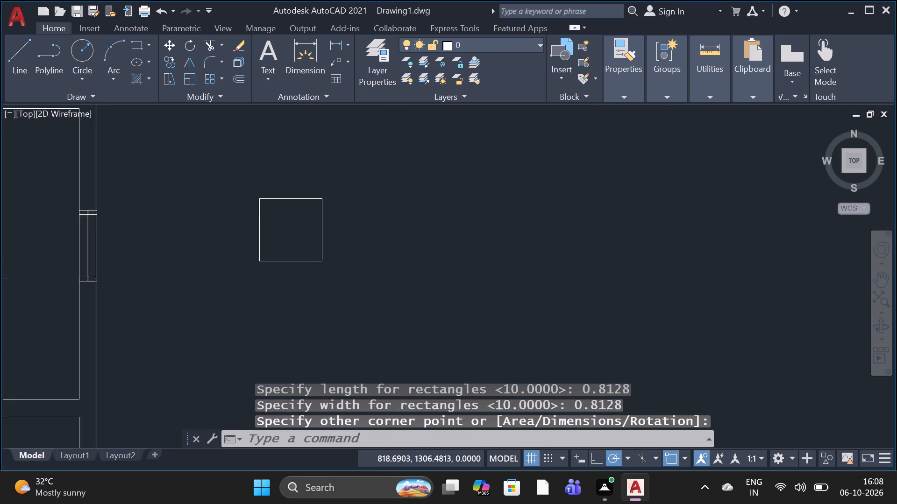
{"action": "left_click", "coordinate": [88, 57]}
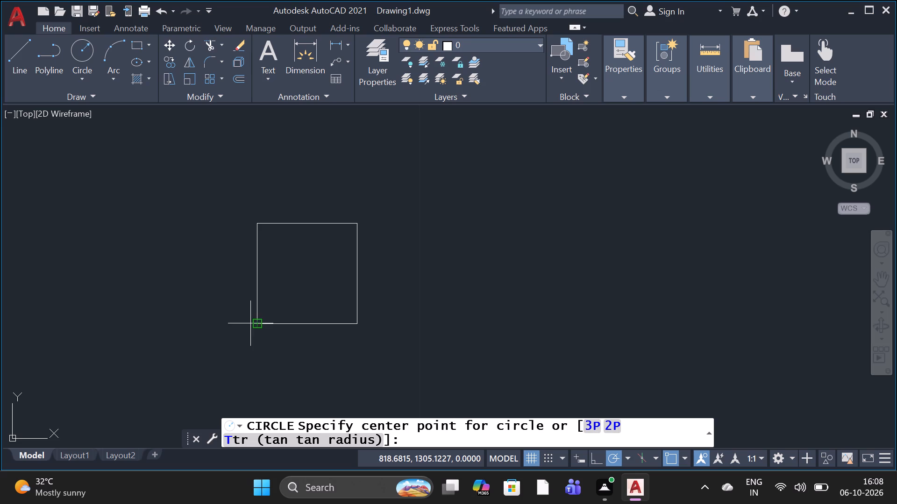
{"action": "left_click_drag", "start_coordinate": [256, 322], "coordinate": [258, 316]}
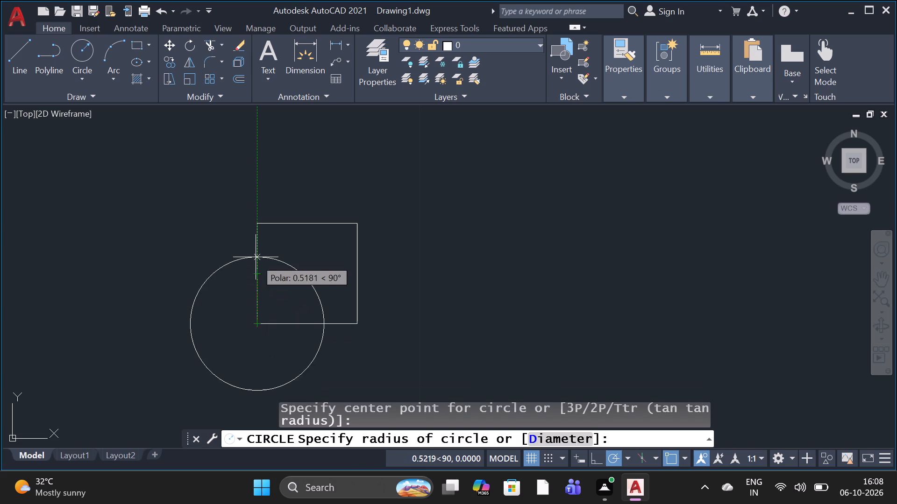
{"action": "scroll", "coordinate": [259, 227], "scroll_direction": "up", "scroll_amount": 2}
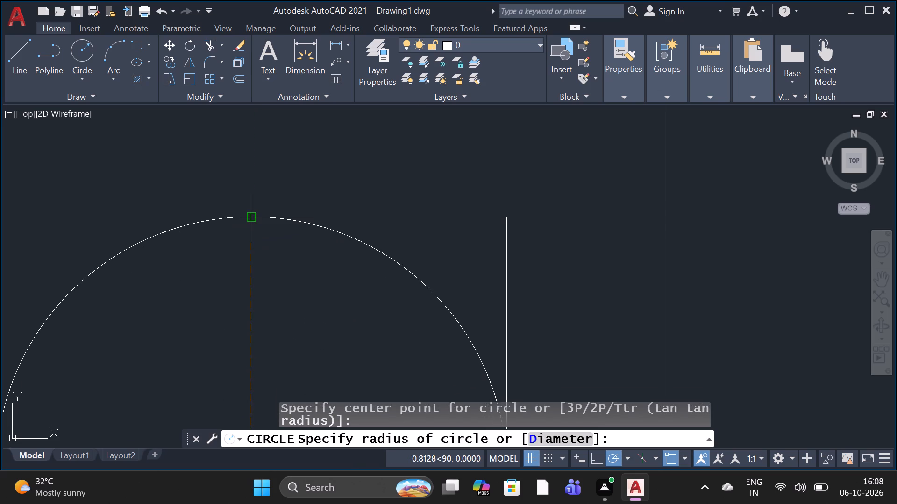
{"action": "left_click", "coordinate": [249, 220]}
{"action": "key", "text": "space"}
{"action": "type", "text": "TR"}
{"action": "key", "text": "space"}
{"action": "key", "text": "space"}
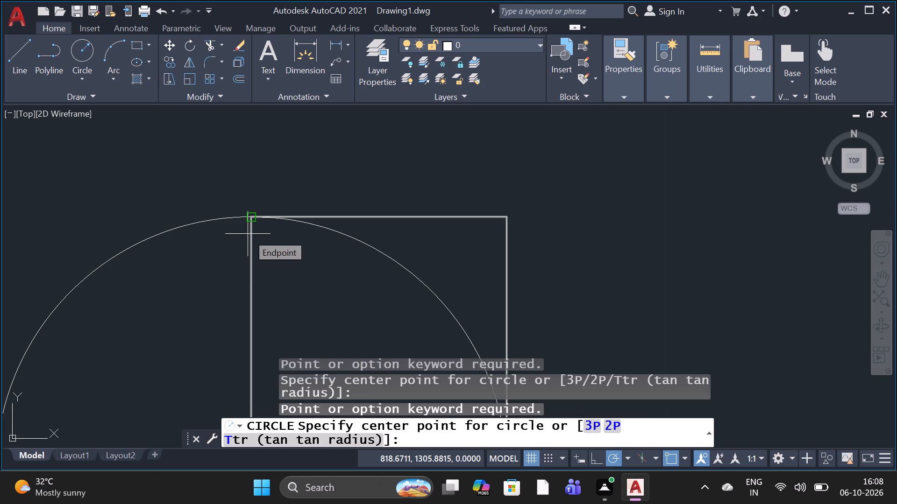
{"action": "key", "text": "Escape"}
Trim away the square's top, right and bottom sides, leaving its left side inside the circle.
{"action": "type", "text": "TR"}
{"action": "key", "text": "space"}
{"action": "key", "text": "space"}
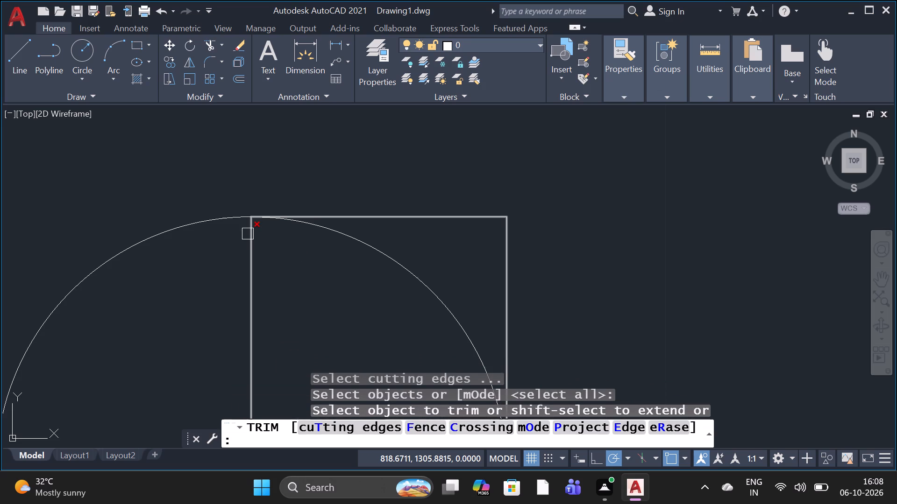
{"action": "left_click", "coordinate": [365, 216]}
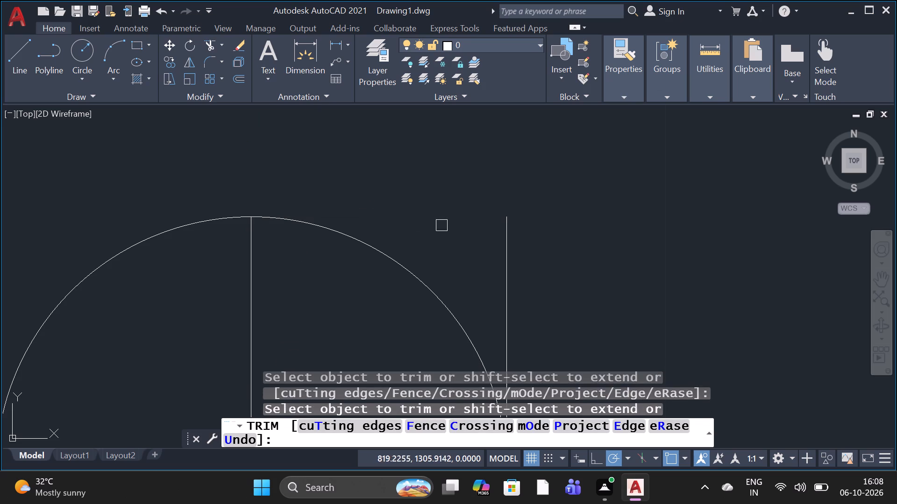
{"action": "left_click", "coordinate": [505, 320]}
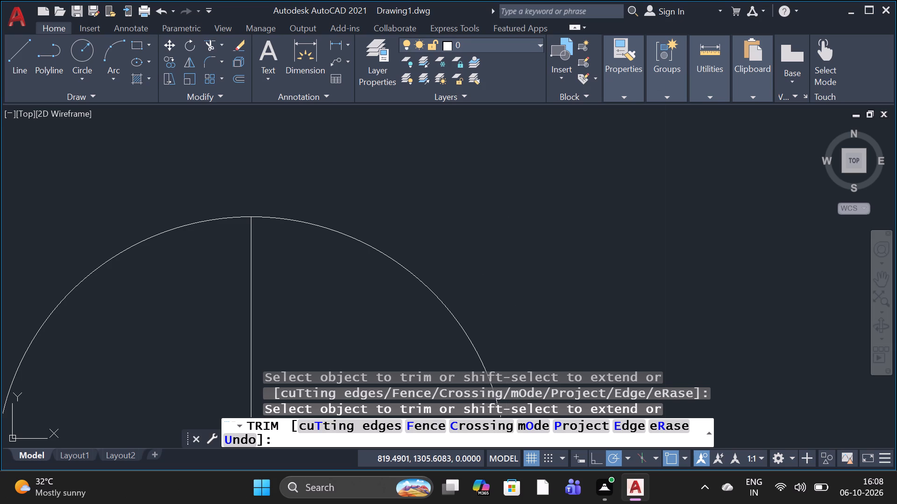
{"action": "scroll", "coordinate": [477, 265], "scroll_direction": "down", "scroll_amount": 3}
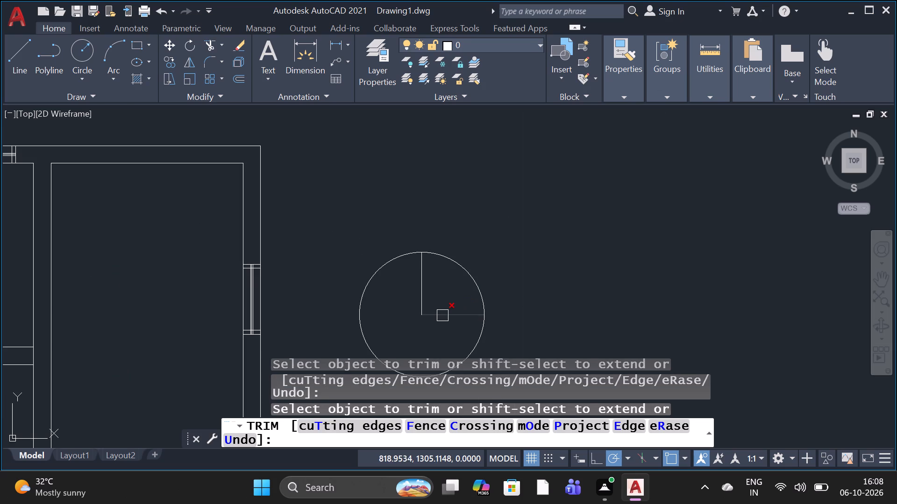
{"action": "left_click", "coordinate": [443, 315]}
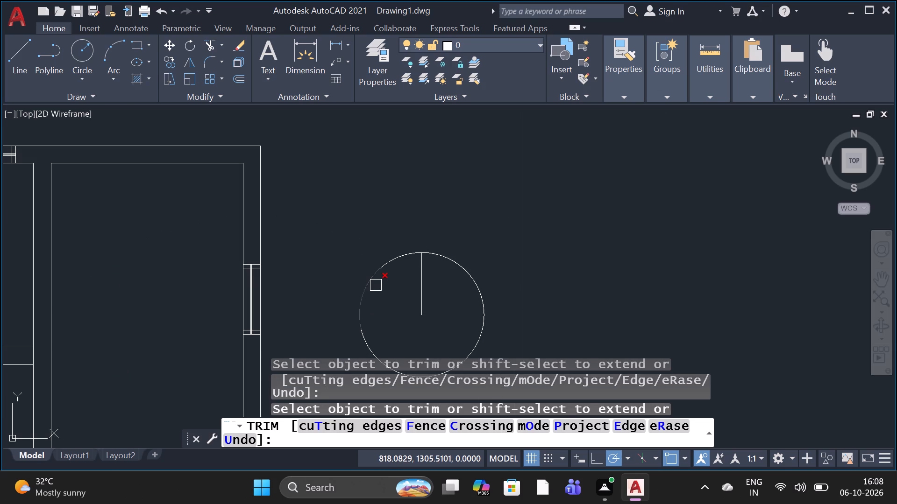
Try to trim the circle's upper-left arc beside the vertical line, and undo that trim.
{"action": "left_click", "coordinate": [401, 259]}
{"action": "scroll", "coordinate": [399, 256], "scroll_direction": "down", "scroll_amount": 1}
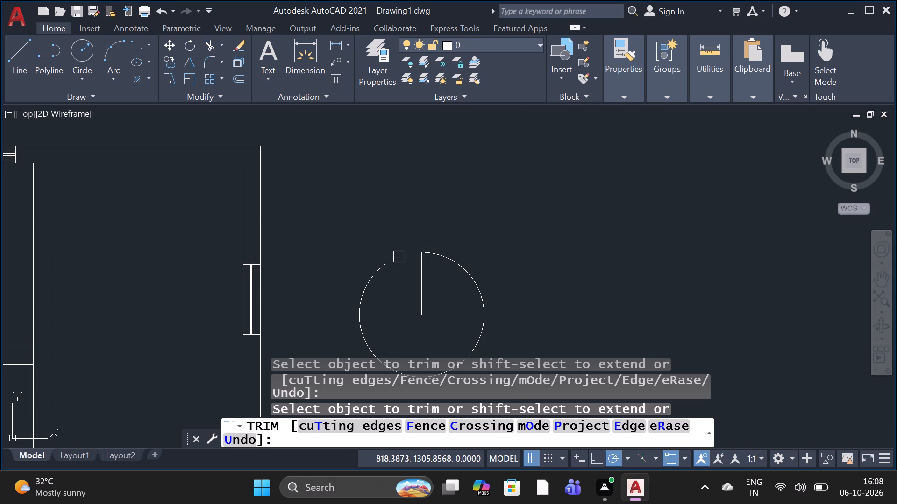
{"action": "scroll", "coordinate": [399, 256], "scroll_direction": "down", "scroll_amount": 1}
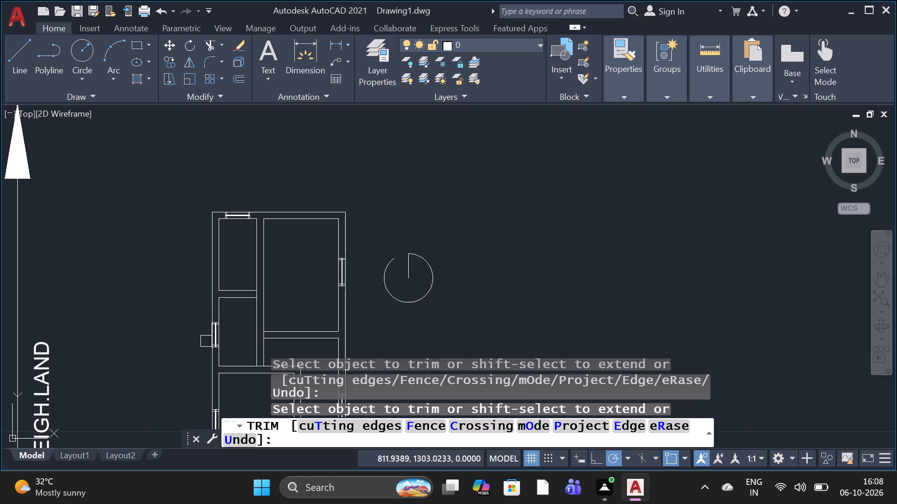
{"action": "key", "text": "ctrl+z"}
Undo the trim of the square's bottom side, and trim the circle down to the quarter arc between the vertical and bottom sides.
{"action": "key", "text": "ctrl+z"}
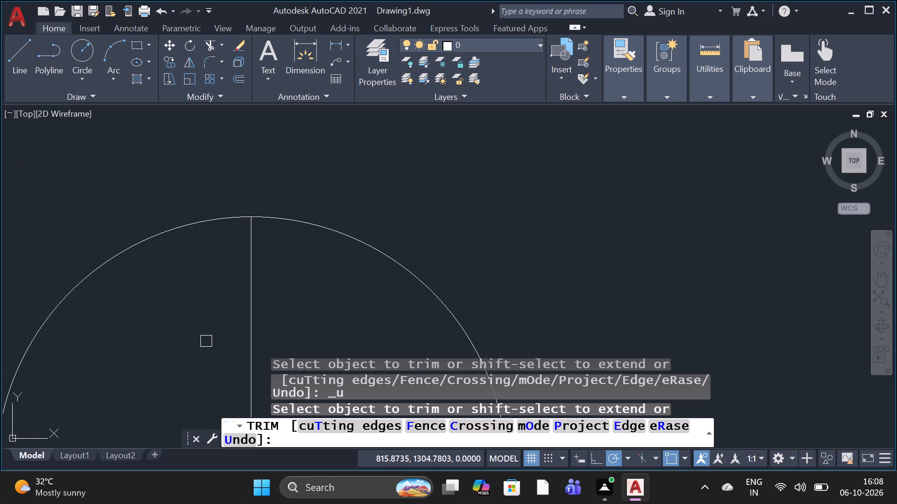
{"action": "scroll", "coordinate": [239, 307], "scroll_direction": "down", "scroll_amount": 3}
{"action": "scroll", "coordinate": [264, 210], "scroll_direction": "down", "scroll_amount": 1}
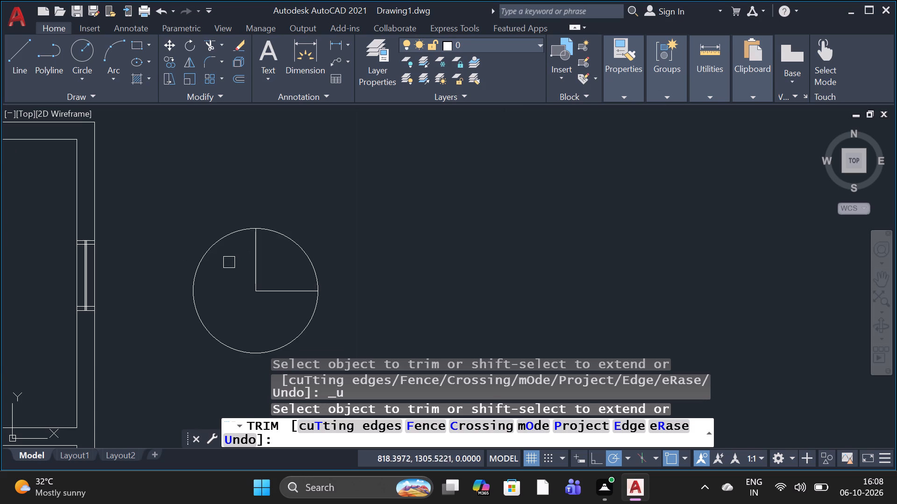
{"action": "scroll", "coordinate": [234, 234], "scroll_direction": "up", "scroll_amount": 3}
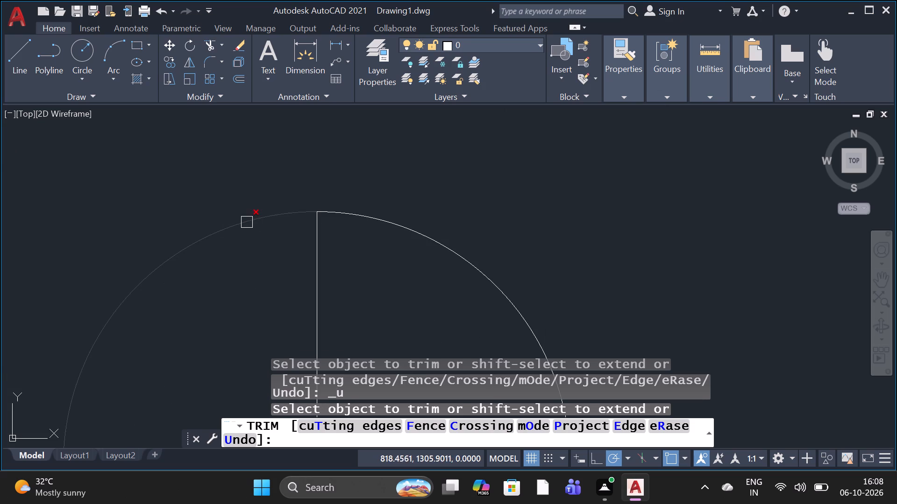
{"action": "left_click", "coordinate": [251, 221]}
{"action": "scroll", "coordinate": [251, 216], "scroll_direction": "down", "scroll_amount": 2}
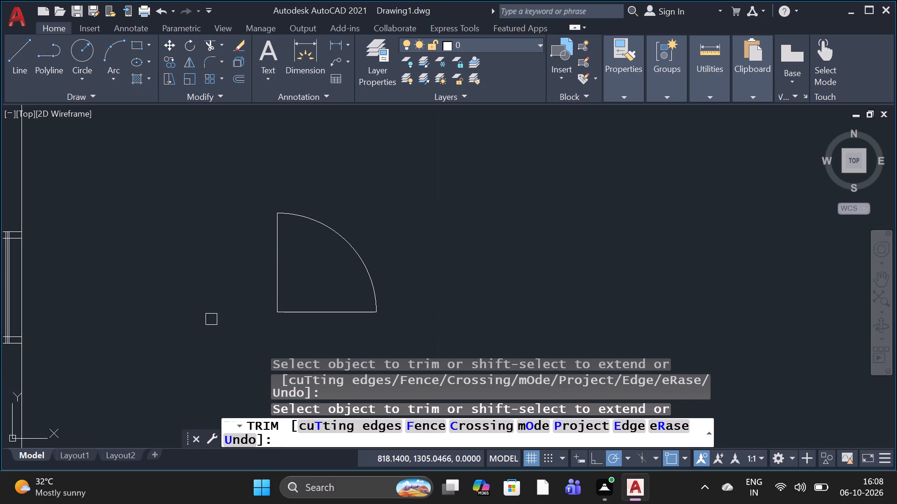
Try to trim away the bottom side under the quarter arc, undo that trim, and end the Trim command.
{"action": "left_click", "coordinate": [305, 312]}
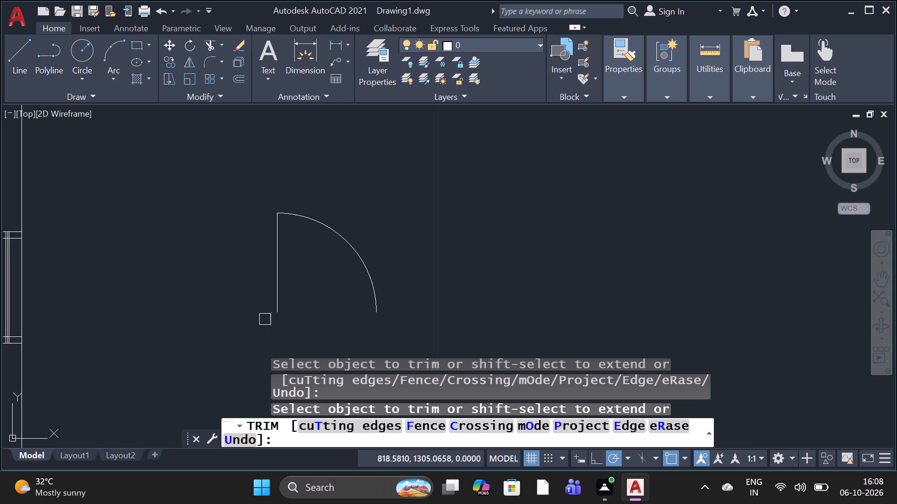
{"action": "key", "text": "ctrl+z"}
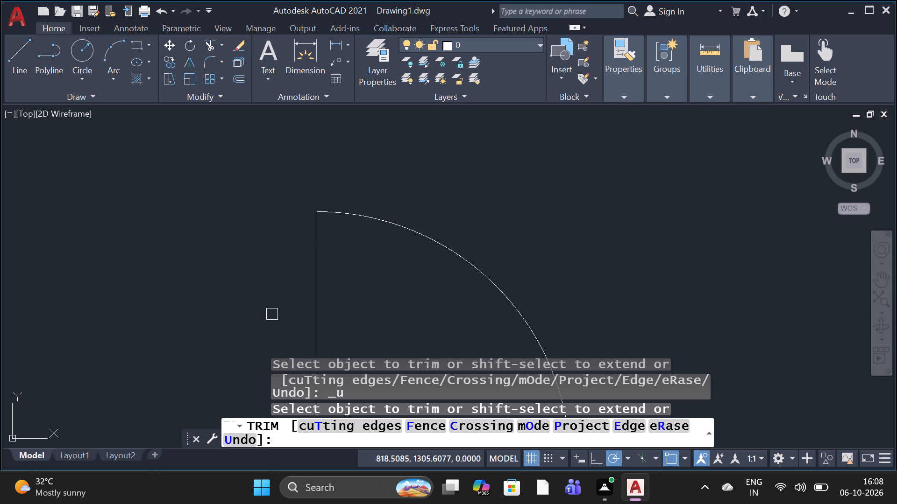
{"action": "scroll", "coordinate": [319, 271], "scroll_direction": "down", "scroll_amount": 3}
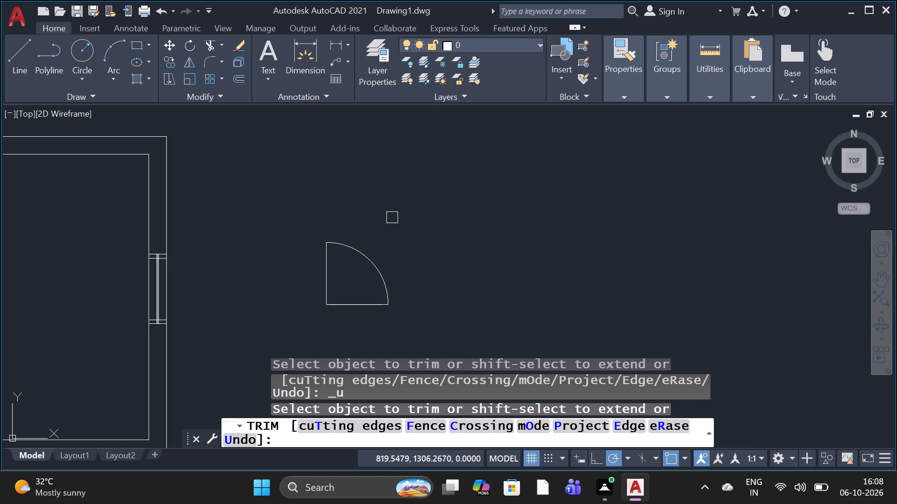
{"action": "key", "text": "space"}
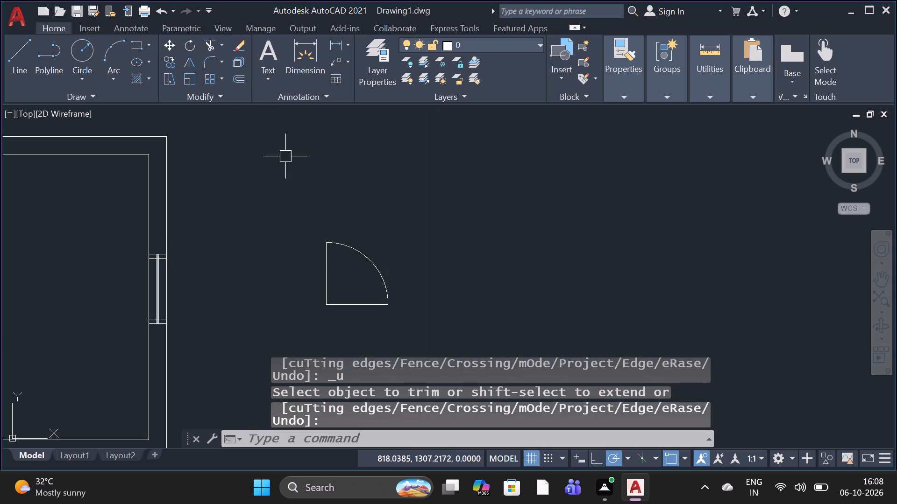
Draw a line from the symbol's lower-left corner 0.0508 along the bottom side and straight up to the arc, forming the door leaf.
{"action": "left_click", "coordinate": [20, 39]}
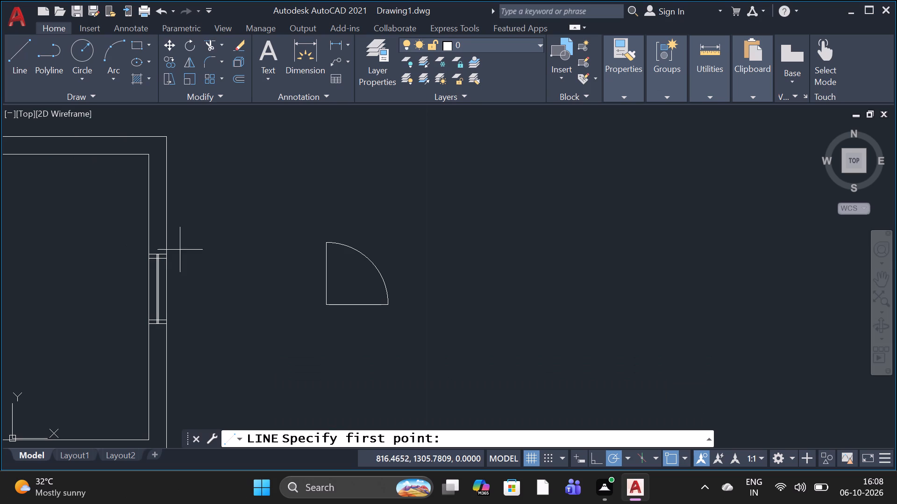
{"action": "scroll", "coordinate": [306, 314], "scroll_direction": "up", "scroll_amount": 3}
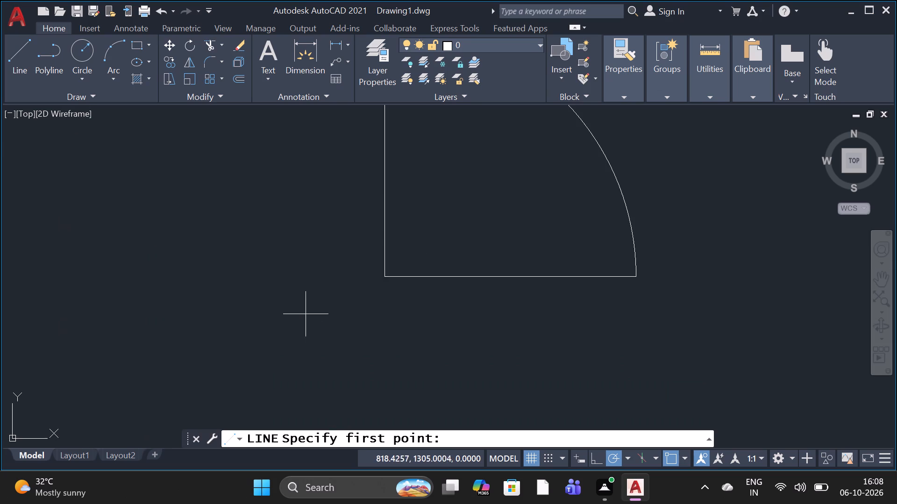
{"action": "left_click_drag", "start_coordinate": [381, 279], "coordinate": [387, 277]}
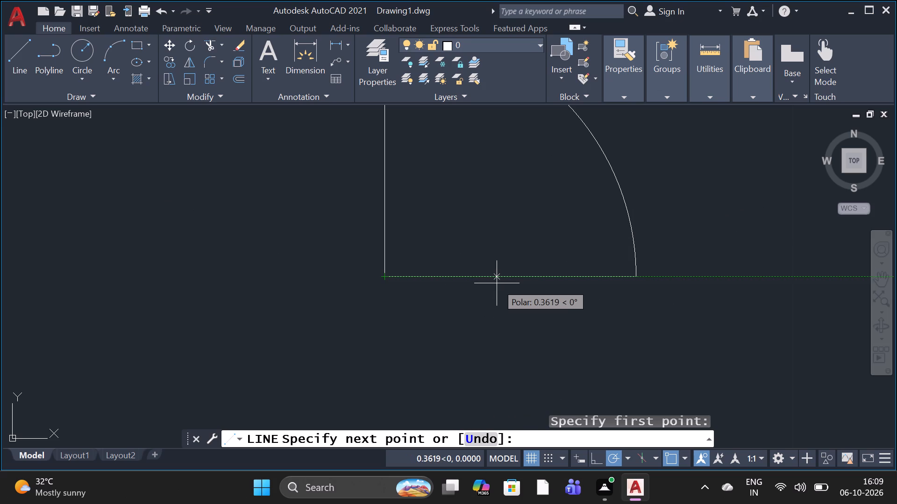
{"action": "type", "text": "0."}
{"action": "key", "text": "0"}
{"action": "key", "text": "5"}
{"action": "type", "text": "08"}
{"action": "key", "text": "space"}
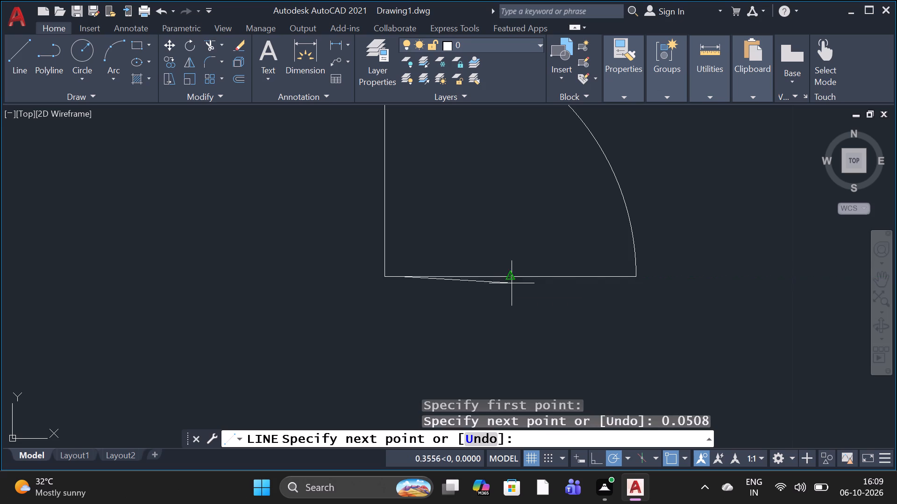
{"action": "scroll", "coordinate": [447, 244], "scroll_direction": "down", "scroll_amount": 3}
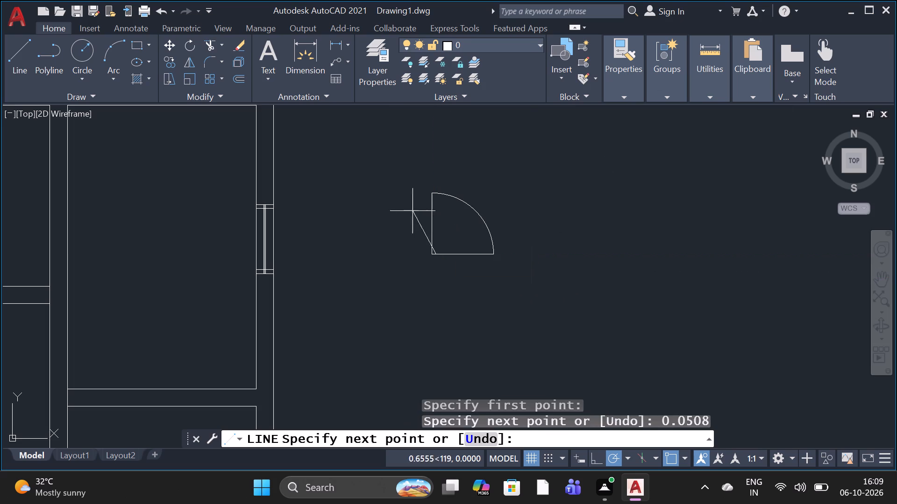
{"action": "scroll", "coordinate": [443, 202], "scroll_direction": "up", "scroll_amount": 3}
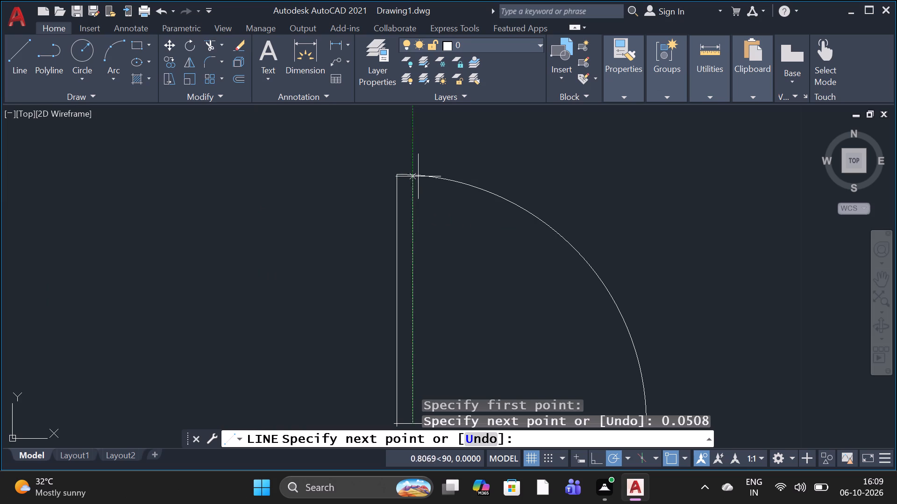
{"action": "left_click", "coordinate": [416, 173]}
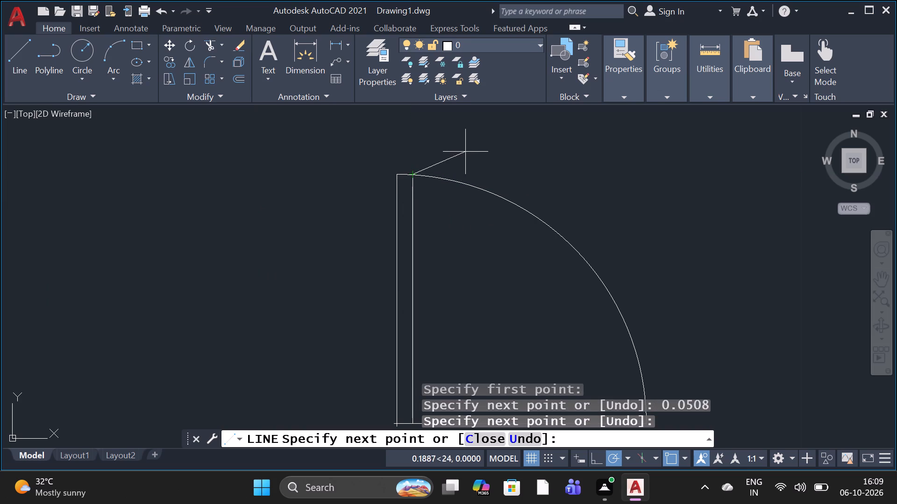
{"action": "key", "text": "space"}
{"action": "scroll", "coordinate": [462, 160], "scroll_direction": "down", "scroll_amount": 2}
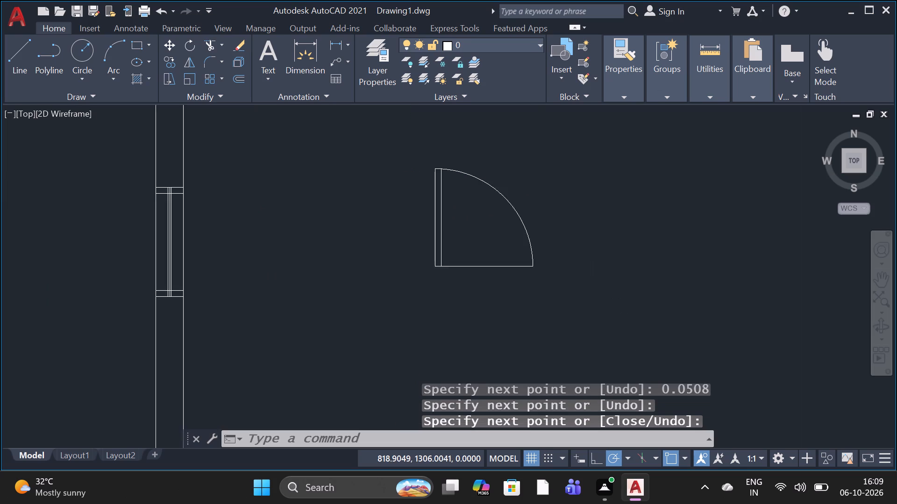
Draw a small rectangle from the symbol's lower-left corner outward, down and to the left, with its opposite corner 0.0508 away.
{"action": "scroll", "coordinate": [458, 173], "scroll_direction": "down", "scroll_amount": 1}
{"action": "left_click", "coordinate": [135, 42]}
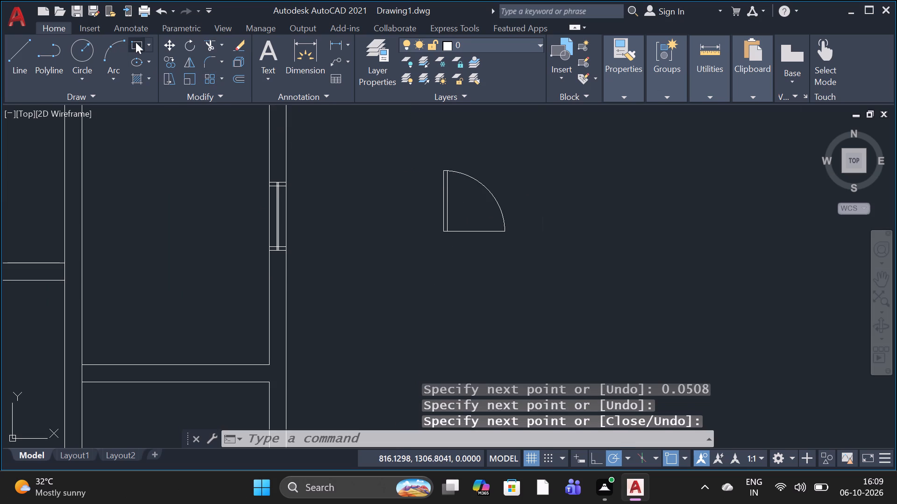
{"action": "scroll", "coordinate": [455, 251], "scroll_direction": "up", "scroll_amount": 2}
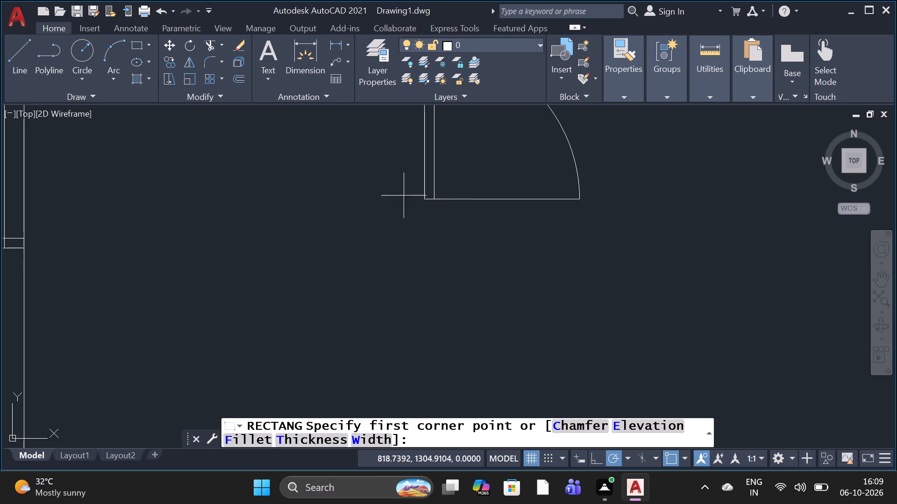
{"action": "left_click", "coordinate": [426, 200]}
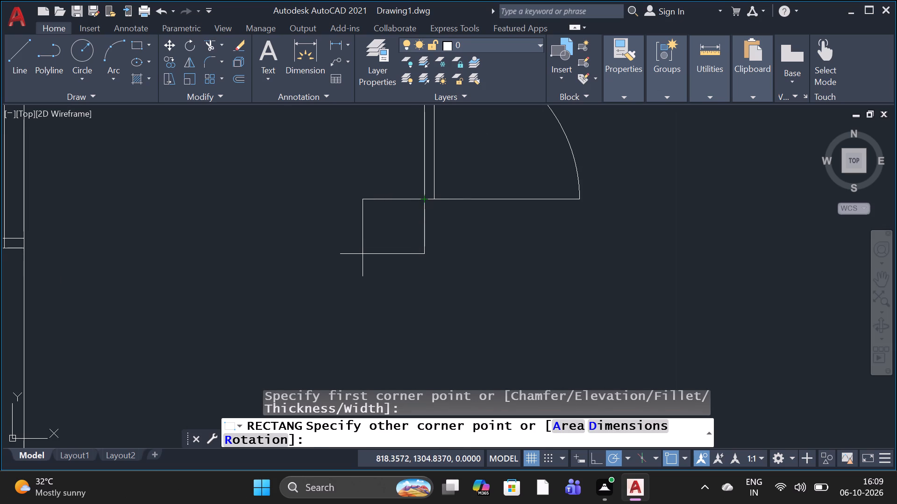
{"action": "type", "text": "0."}
{"action": "type", "text": "05"}
{"action": "key", "text": "0"}
{"action": "type", "text": "8"}
{"action": "key", "text": "space"}
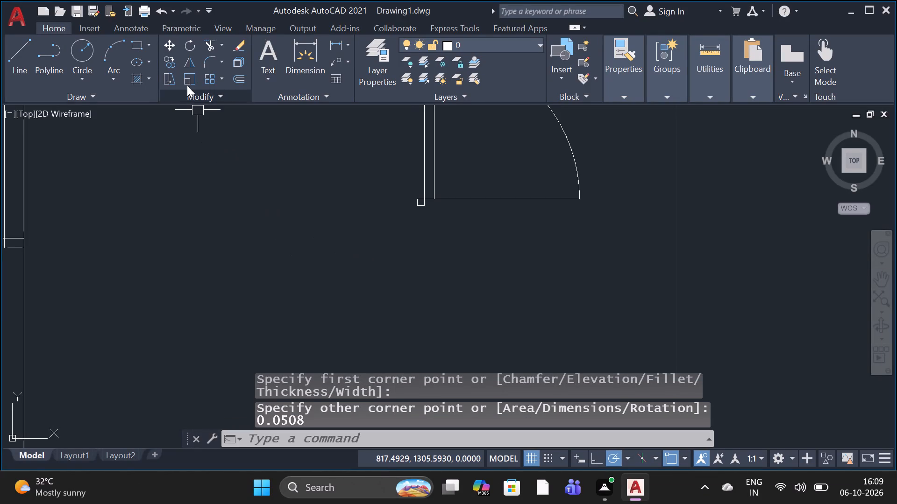
Draw a matching small rectangle from the arc's lower-right end outward, down and to the right, with its opposite corner 0.0508 away.
{"action": "left_click", "coordinate": [139, 45]}
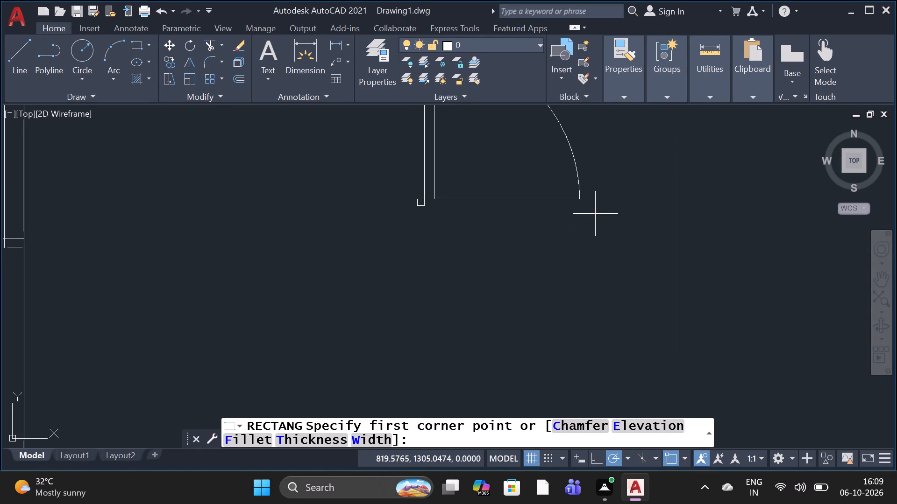
{"action": "left_click", "coordinate": [580, 199]}
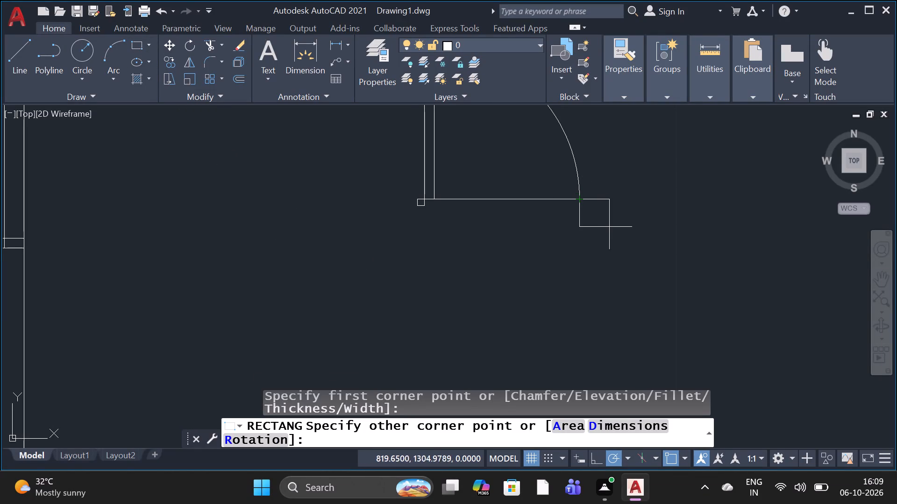
{"action": "type", "text": "0.0"}
{"action": "type", "text": "50"}
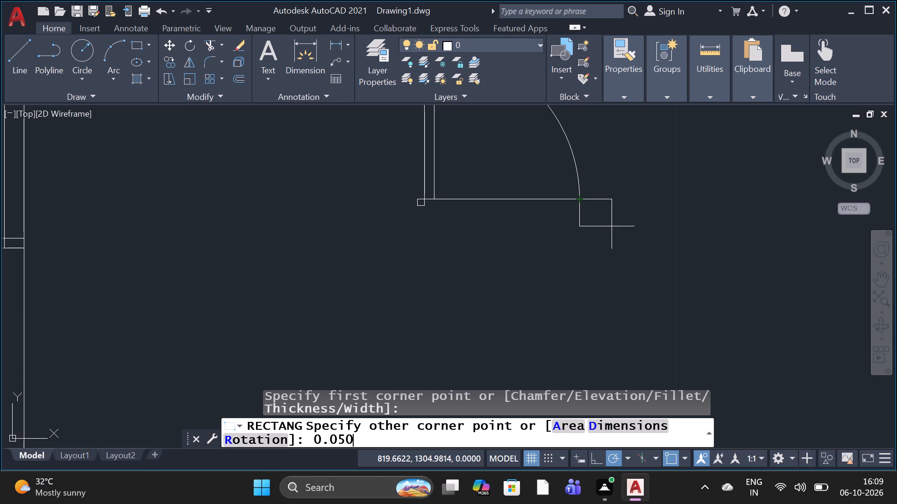
{"action": "key", "text": "8"}
{"action": "key", "text": "space"}
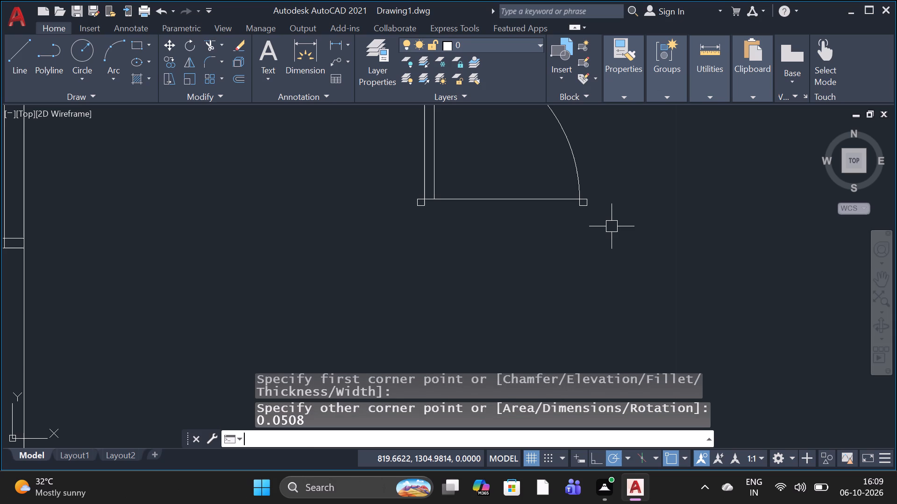
Trim away the bottom line between the door leaf and the small rectangle at the arc's end.
{"action": "type", "text": "TR"}
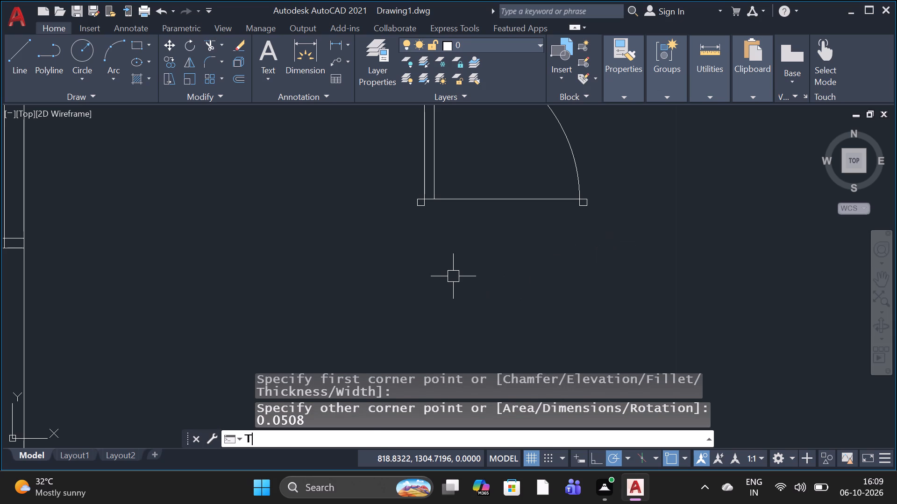
{"action": "key", "text": "space"}
{"action": "key", "text": "space"}
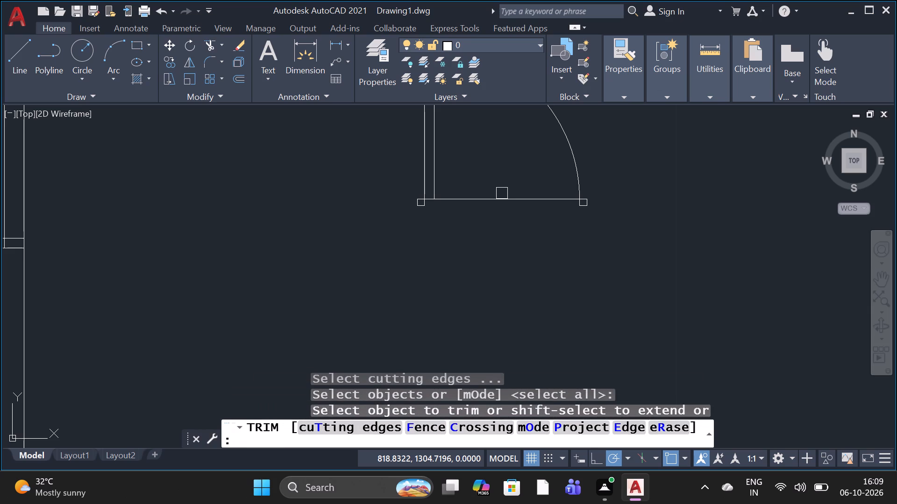
{"action": "left_click", "coordinate": [510, 202]}
{"action": "scroll", "coordinate": [476, 256], "scroll_direction": "down", "scroll_amount": 2}
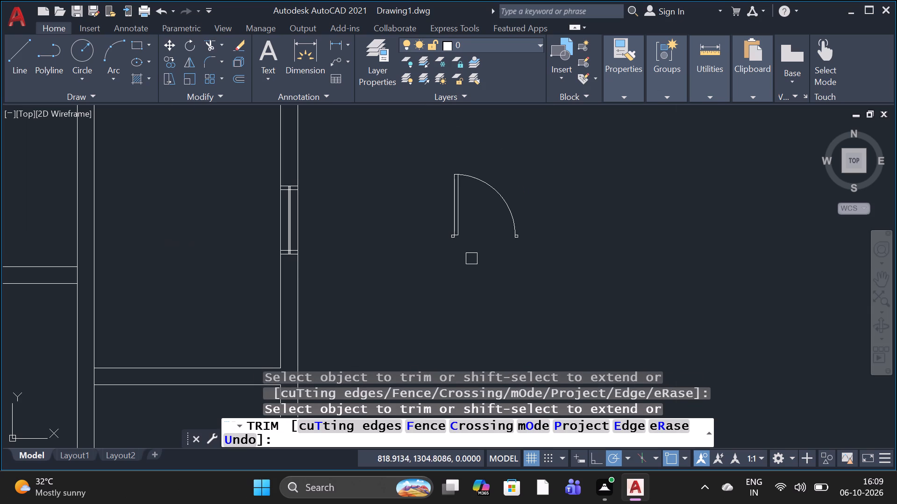
{"action": "key", "text": "space"}
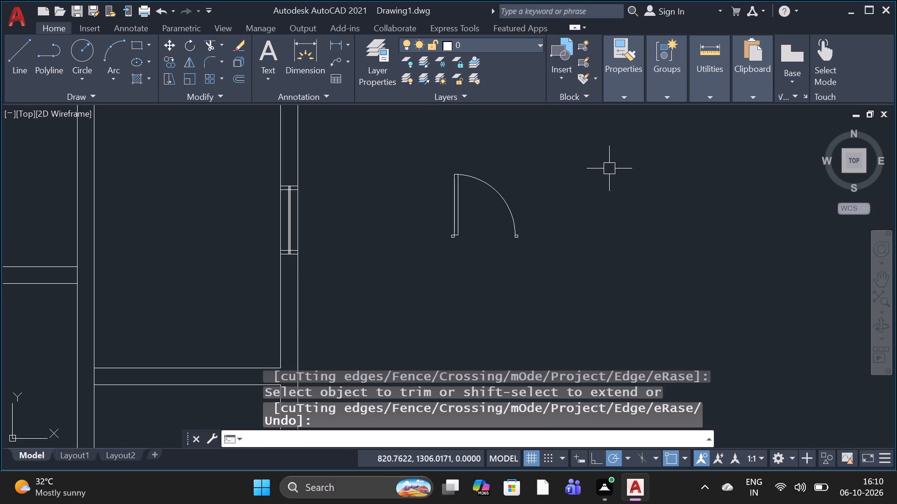
Mirror the whole door-swing symbol across a vertical line to its right, keeping the original.
{"action": "type", "text": "MI"}
{"action": "key", "text": "space"}
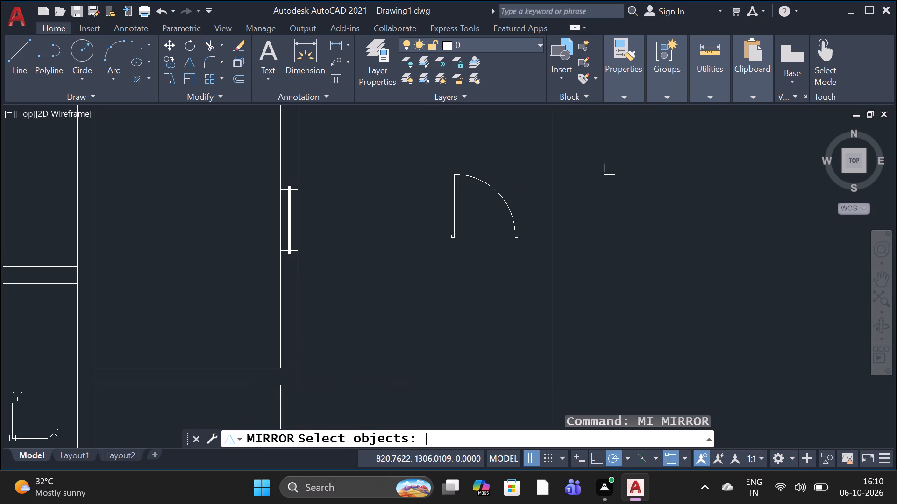
{"action": "left_click", "coordinate": [571, 159]}
{"action": "left_click", "coordinate": [394, 283]}
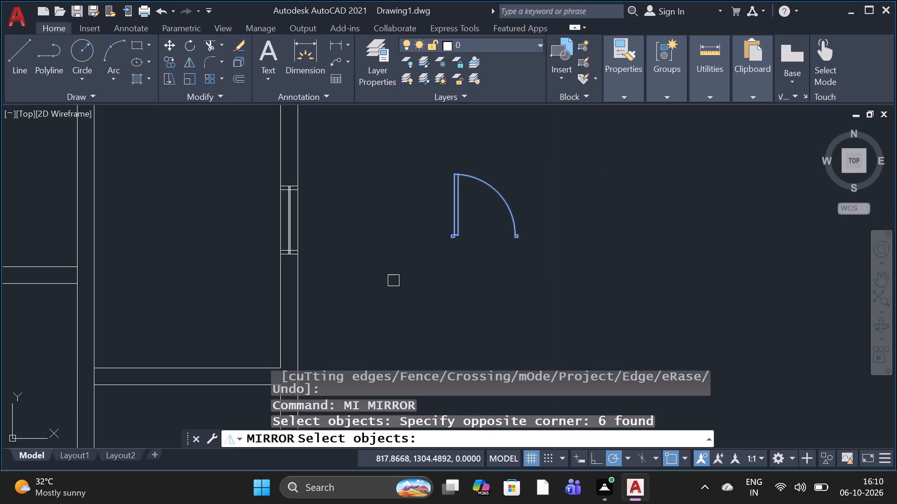
{"action": "key", "text": "space"}
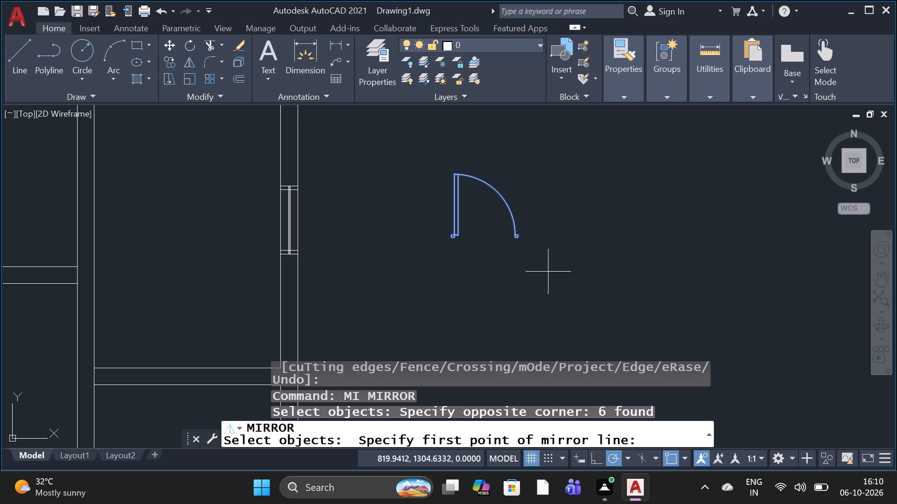
{"action": "left_click", "coordinate": [595, 233]}
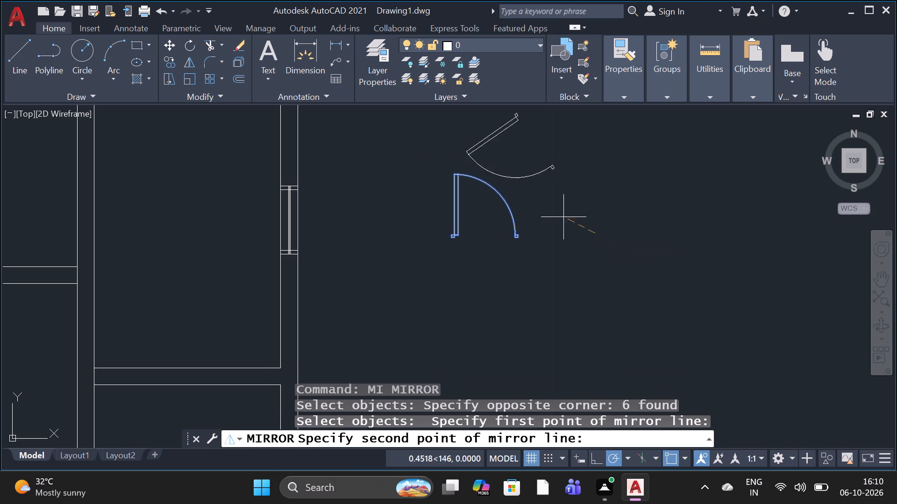
{"action": "left_click", "coordinate": [590, 208]}
{"action": "key", "text": "space"}
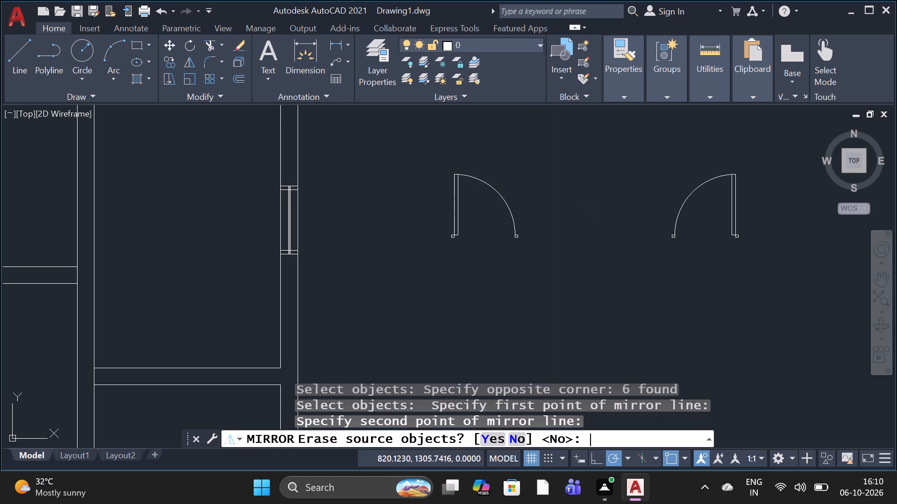
Create a polar array of the original door symbol with 4 items around a centre point just left of its door leaf.
{"action": "type", "text": "AR"}
{"action": "key", "text": "space"}
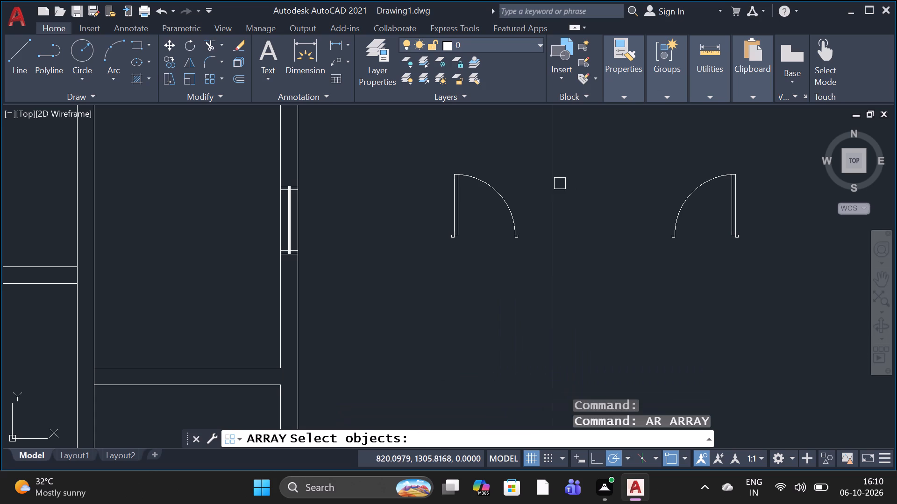
{"action": "left_click", "coordinate": [562, 159]}
{"action": "left_click", "coordinate": [377, 299]}
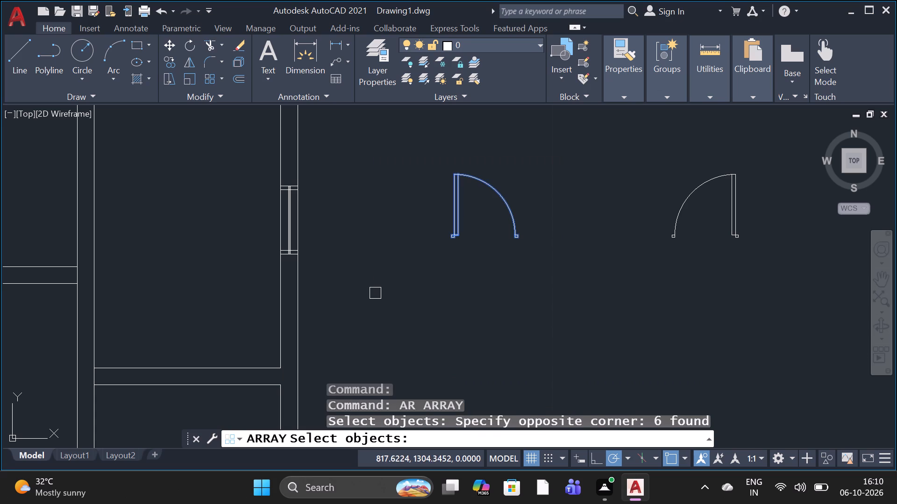
{"action": "key", "text": "space"}
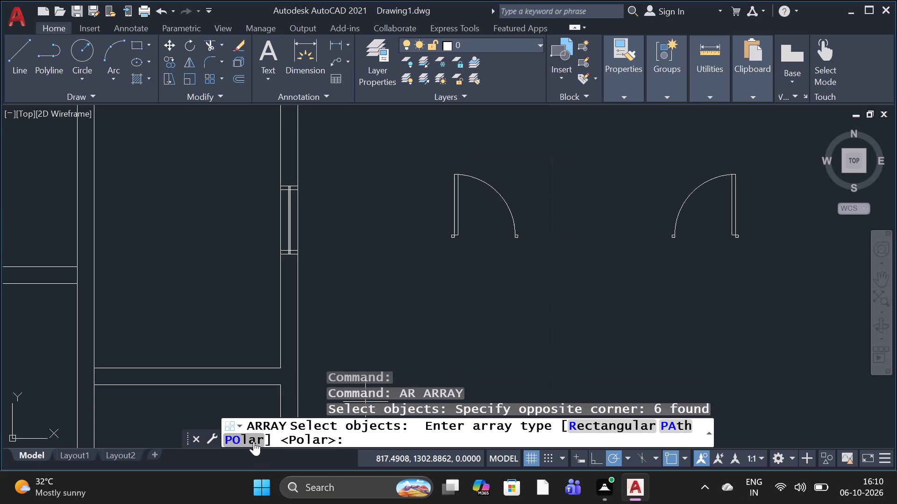
{"action": "left_click", "coordinate": [254, 441]}
{"action": "left_click", "coordinate": [406, 231]}
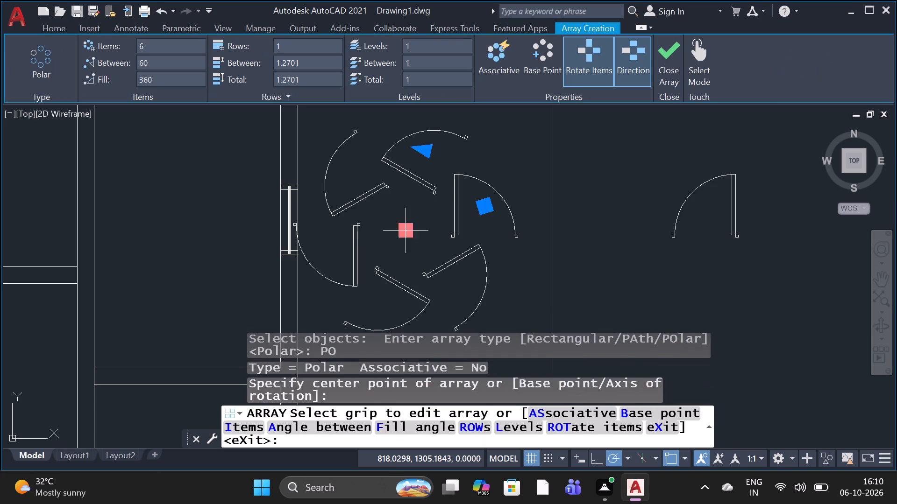
{"action": "left_click", "coordinate": [180, 36]}
{"action": "left_click", "coordinate": [180, 41]}
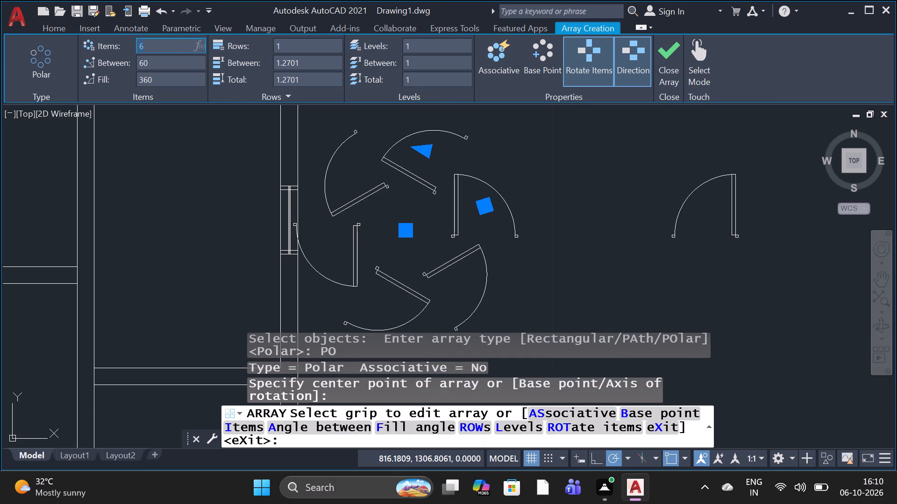
{"action": "key", "text": "BackSpace"}
{"action": "key", "text": "BackSpace"}
{"action": "key", "text": "BackSpace"}
{"action": "key", "text": "4"}
{"action": "key", "text": "Return"}
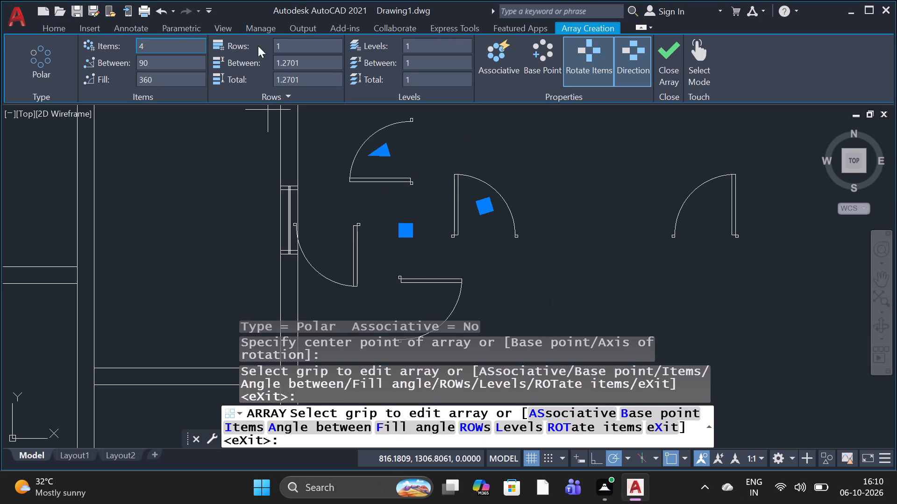
{"action": "left_click", "coordinate": [667, 56]}
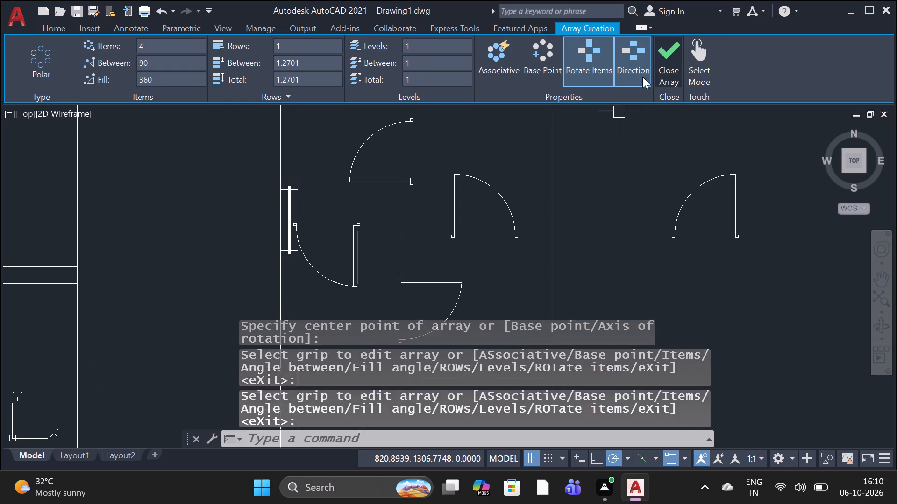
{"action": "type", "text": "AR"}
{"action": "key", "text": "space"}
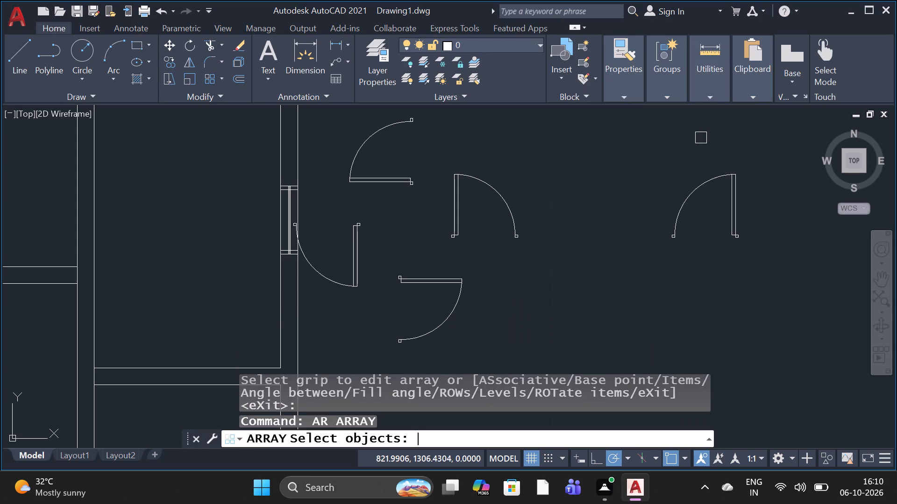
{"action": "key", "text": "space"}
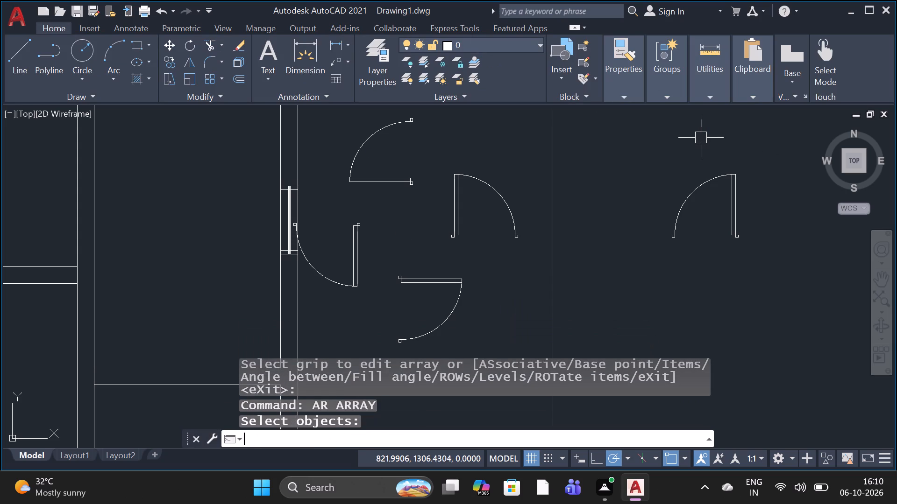
Create a polar array of the mirrored door symbol with 4 items around a centre point just right of its door leaf.
{"action": "type", "text": "AR"}
{"action": "key", "text": "space"}
{"action": "left_click", "coordinate": [801, 164]}
{"action": "left_click", "coordinate": [629, 306]}
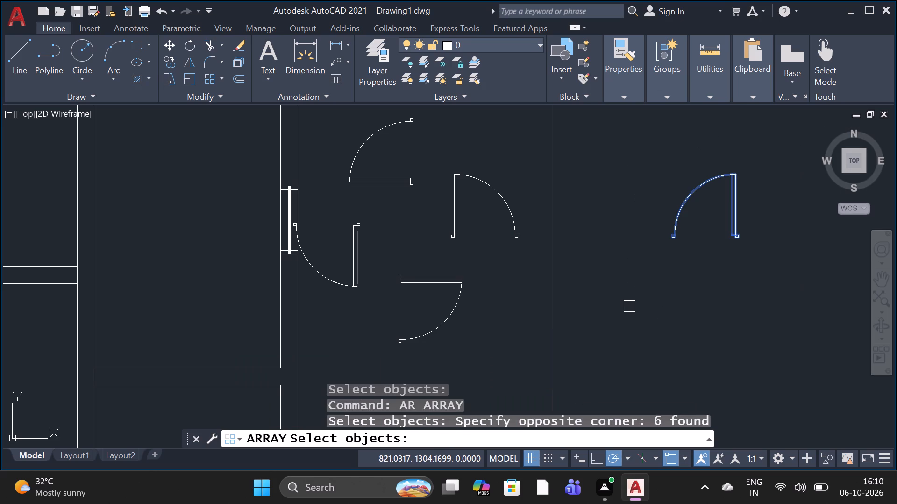
{"action": "key", "text": "space"}
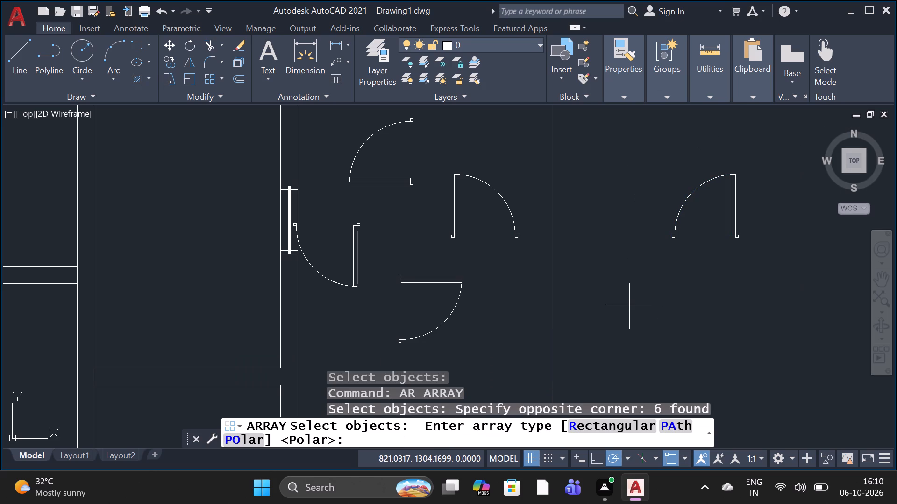
{"action": "left_click", "coordinate": [255, 444]}
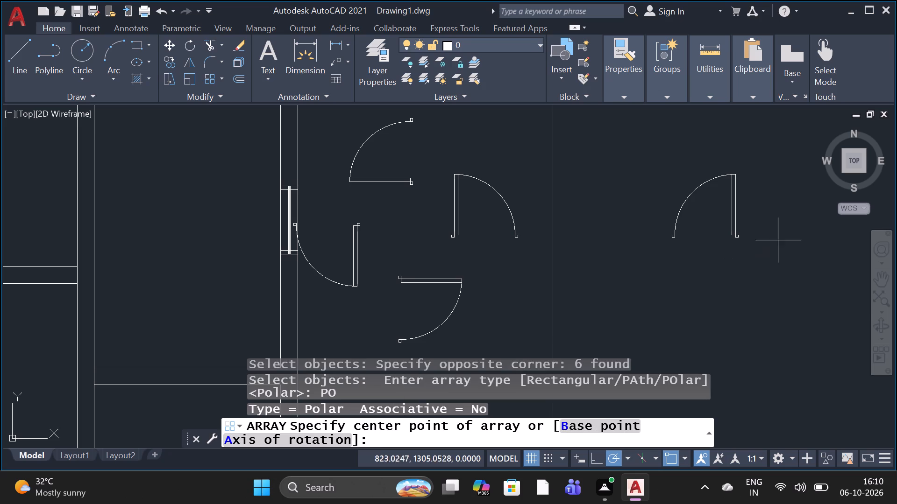
{"action": "left_click", "coordinate": [798, 245]}
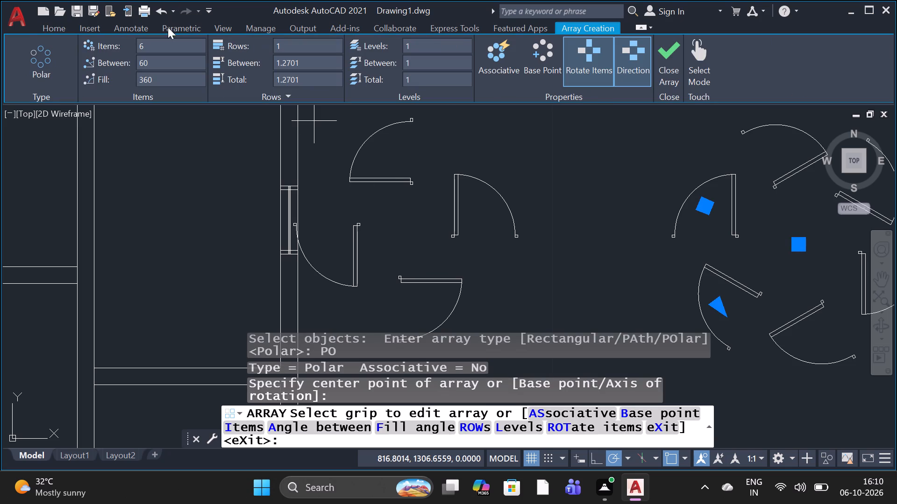
{"action": "left_click", "coordinate": [170, 42]}
{"action": "key", "text": "BackSpace"}
{"action": "key", "text": "BackSpace"}
{"action": "key", "text": "BackSpace"}
{"action": "key", "text": "BackSpace"}
{"action": "key", "text": "BackSpace"}
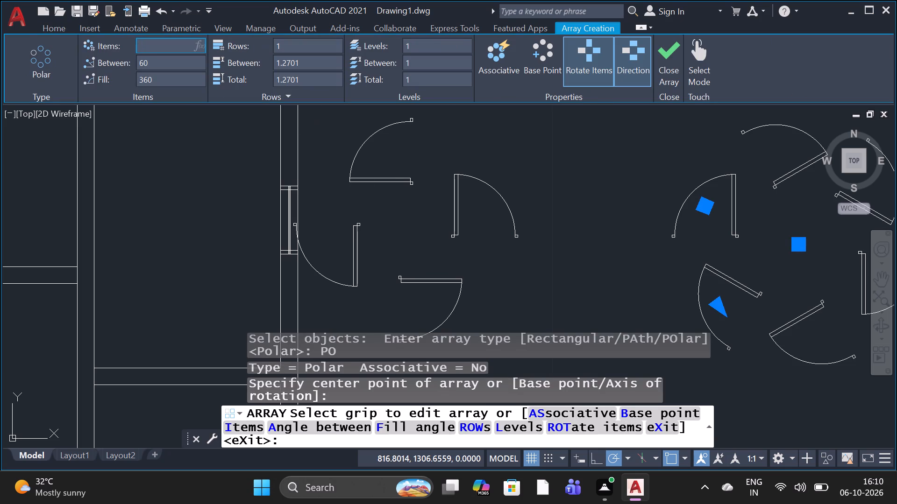
{"action": "key", "text": "4"}
{"action": "key", "text": "Return"}
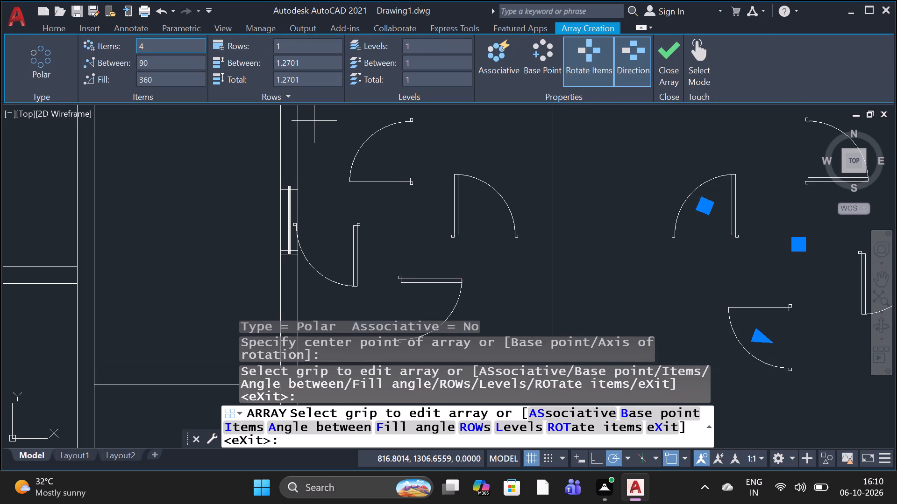
{"action": "left_click", "coordinate": [675, 78]}
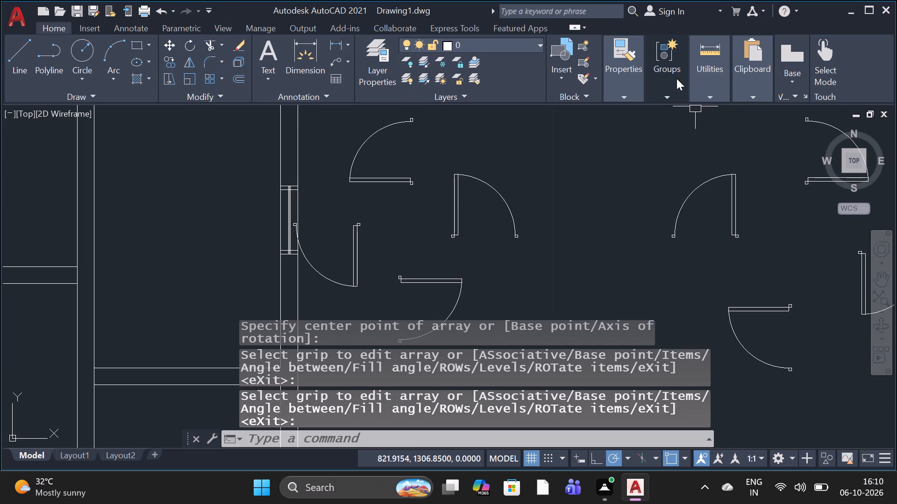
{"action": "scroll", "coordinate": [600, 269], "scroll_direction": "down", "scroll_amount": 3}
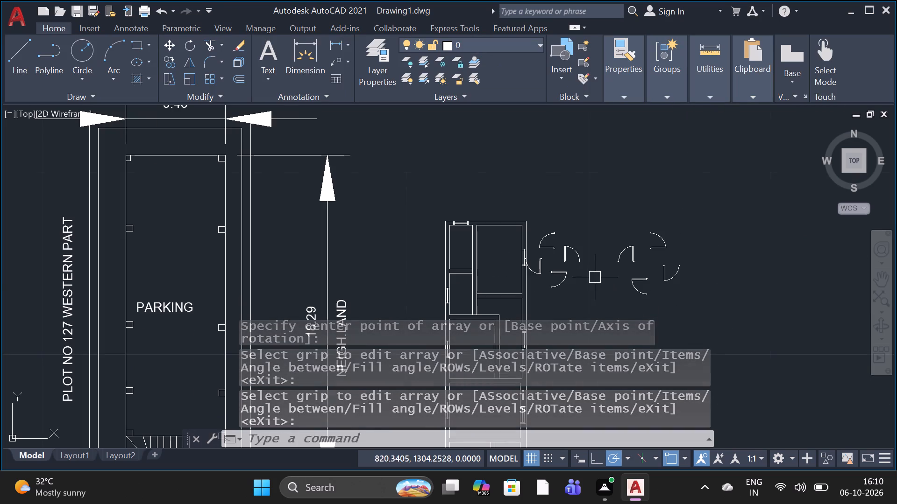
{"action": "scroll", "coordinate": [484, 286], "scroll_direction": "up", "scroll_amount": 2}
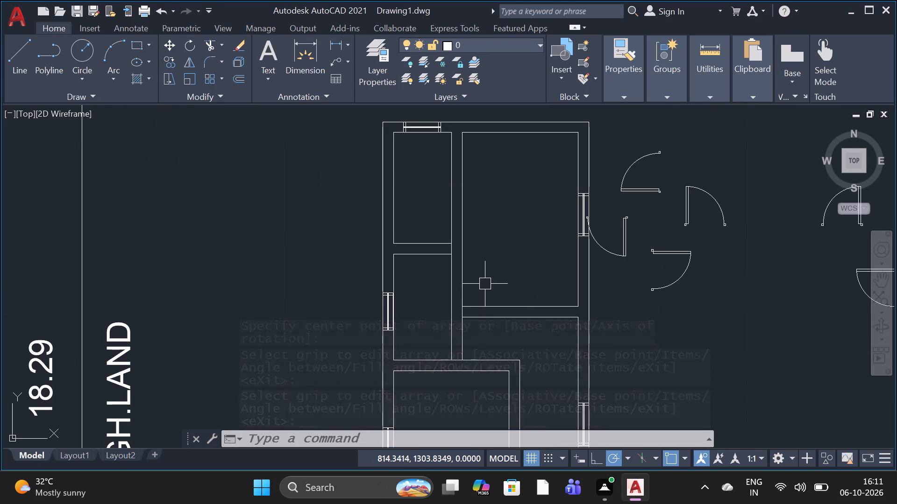
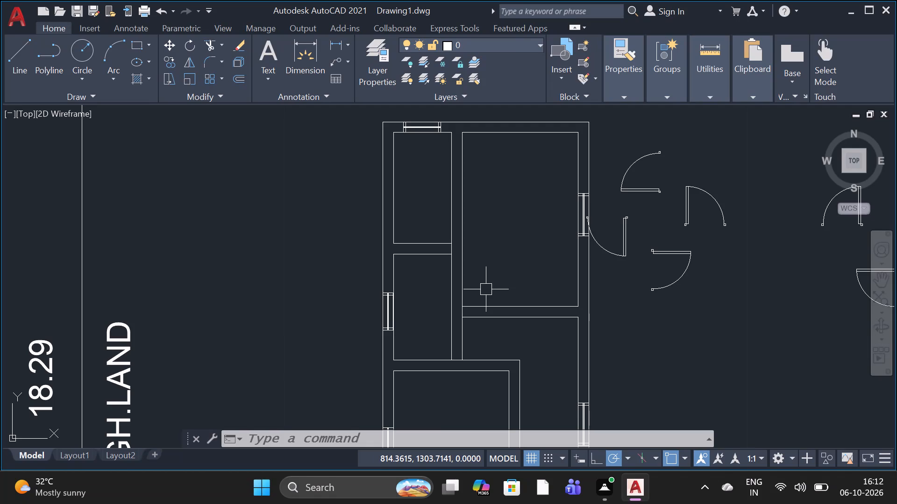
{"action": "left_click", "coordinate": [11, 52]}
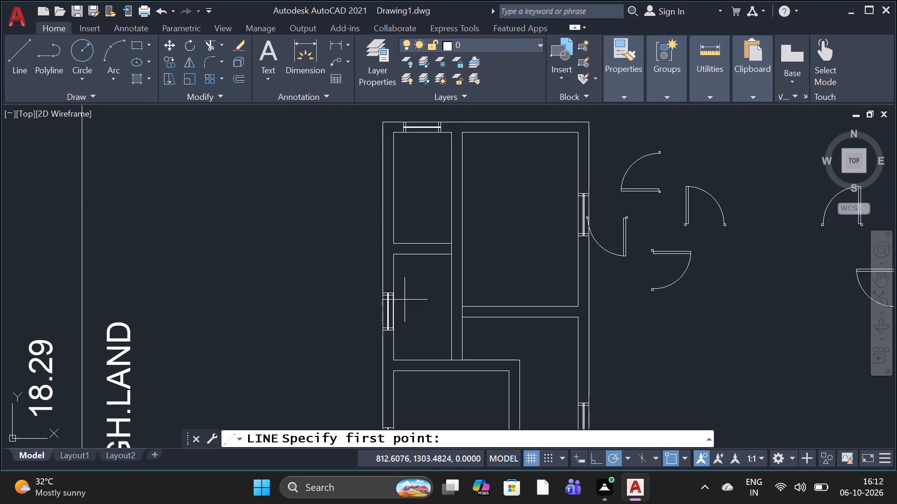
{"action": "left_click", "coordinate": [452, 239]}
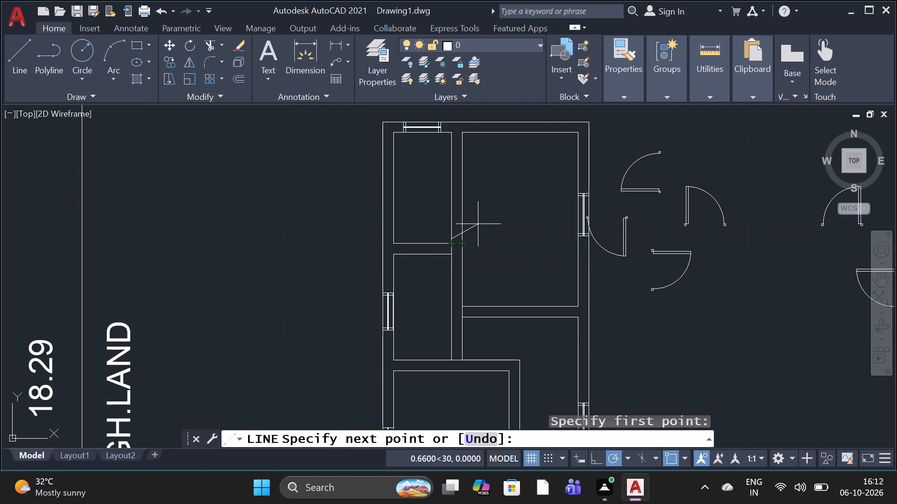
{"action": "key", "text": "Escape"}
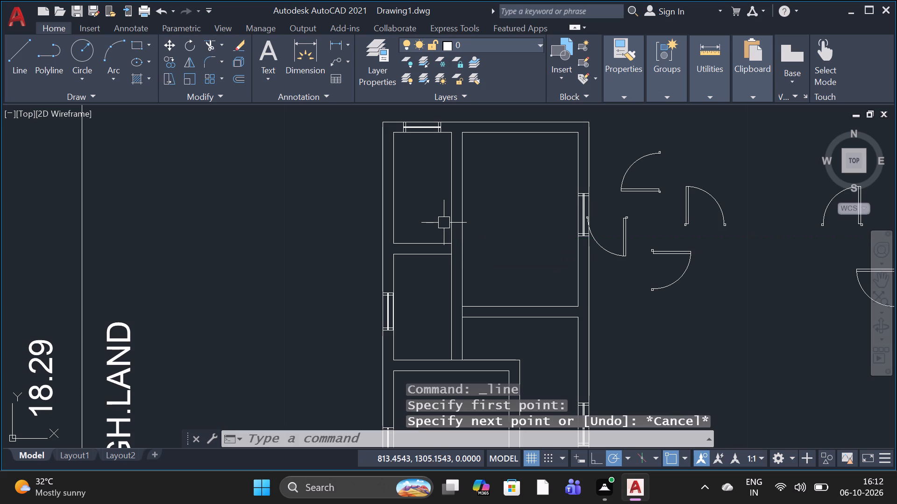
Draw a line from the upper-left room's bottom-right corner across the wall, 0.0508 up, and about 0.56 back left across the wall.
{"action": "left_click", "coordinate": [13, 56]}
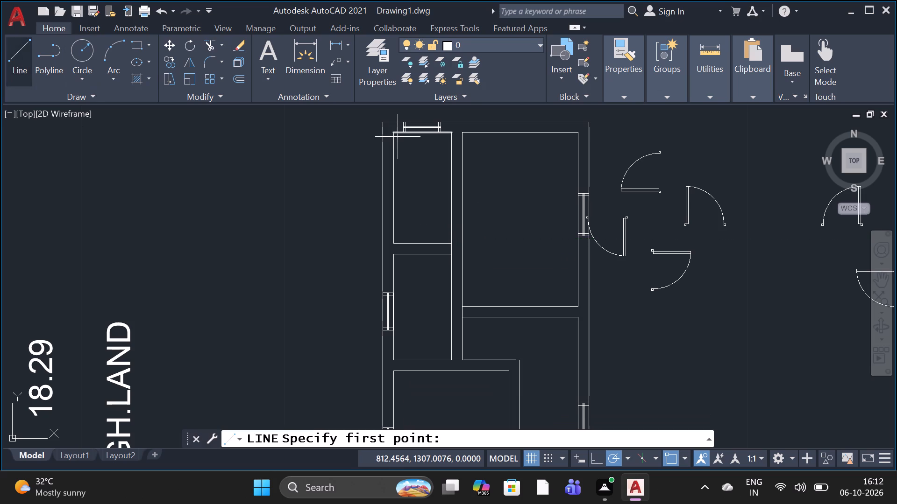
{"action": "scroll", "coordinate": [441, 240], "scroll_direction": "up", "scroll_amount": 3}
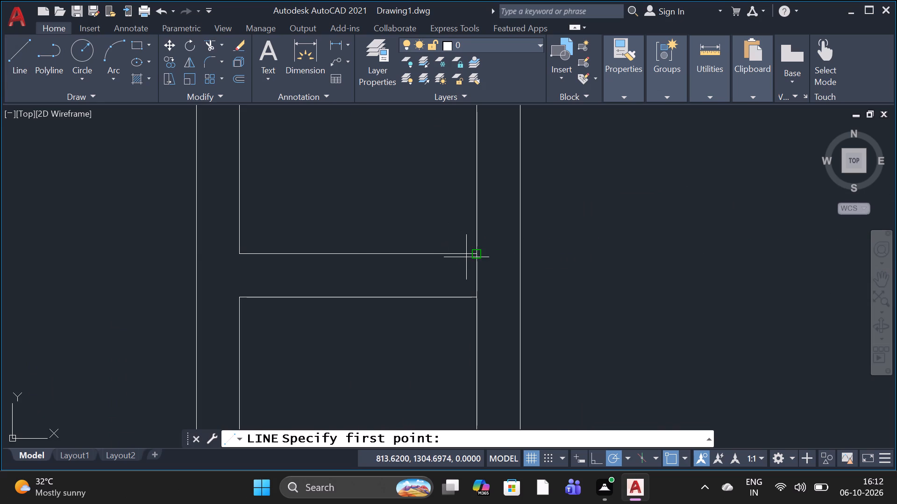
{"action": "left_click", "coordinate": [467, 258]}
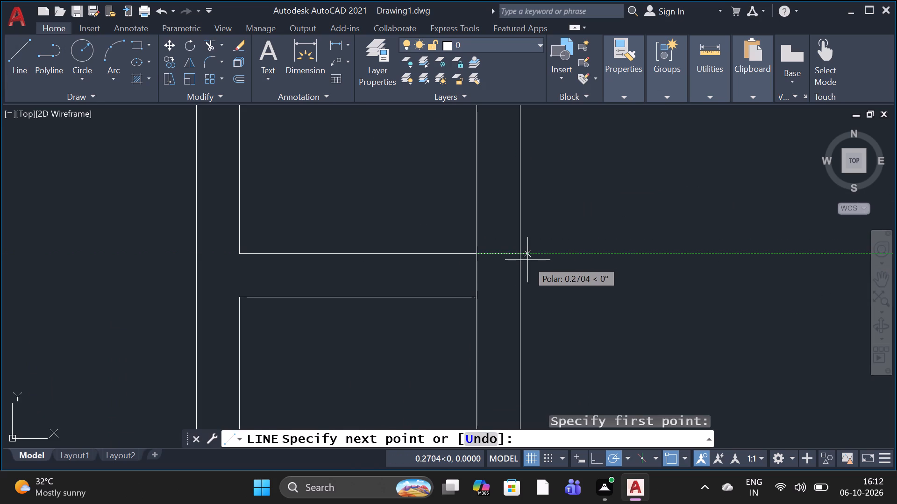
{"action": "left_click", "coordinate": [521, 258]}
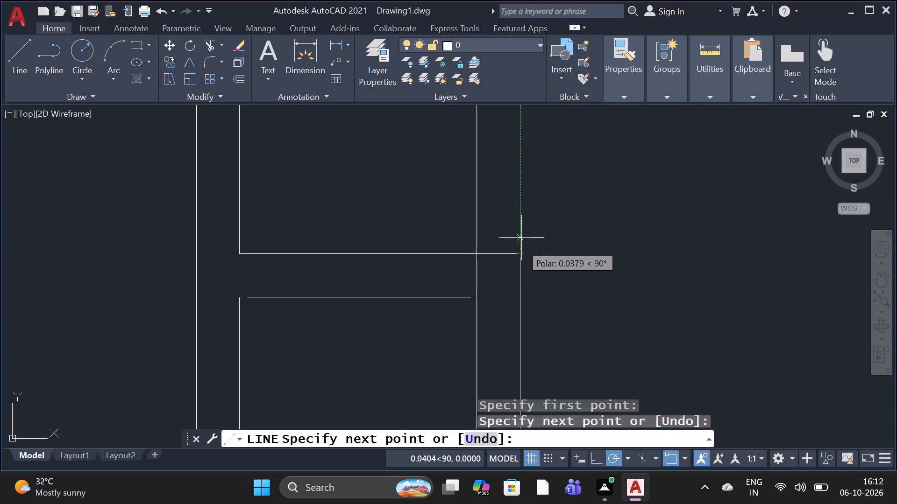
{"action": "type", "text": "0.0508"}
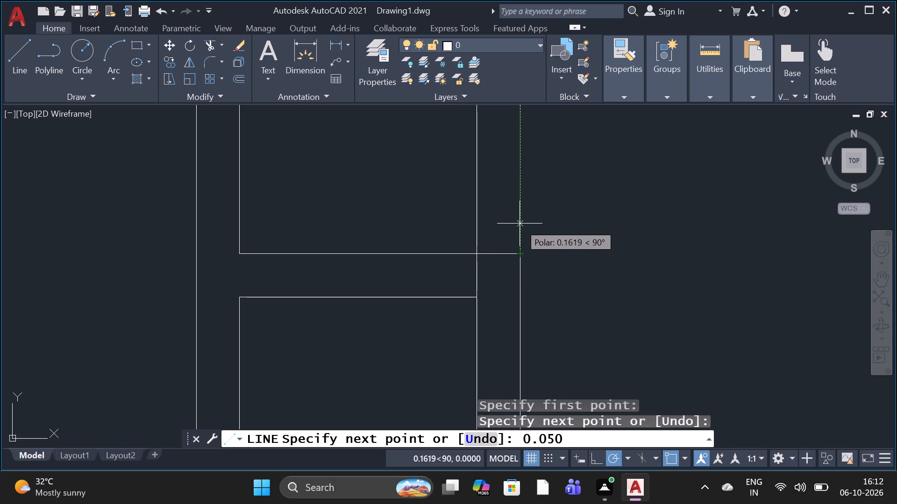
{"action": "key", "text": "space"}
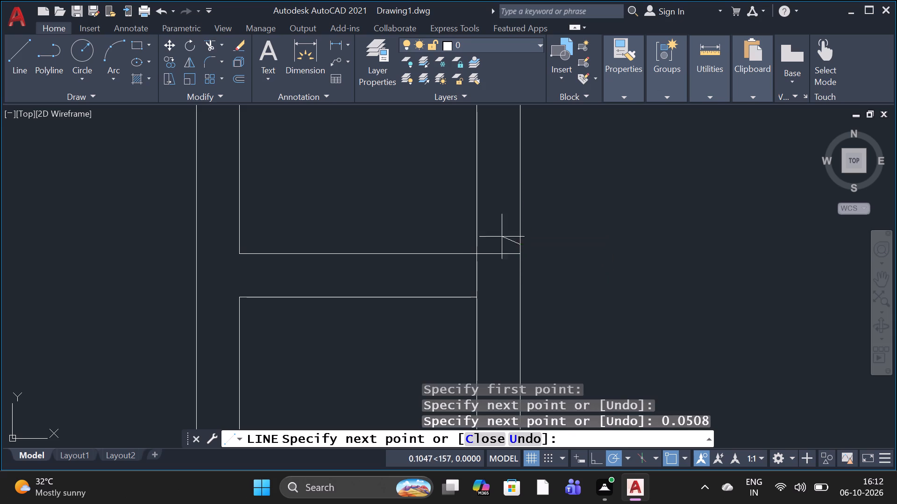
{"action": "left_click", "coordinate": [414, 241]}
{"action": "key", "text": "space"}
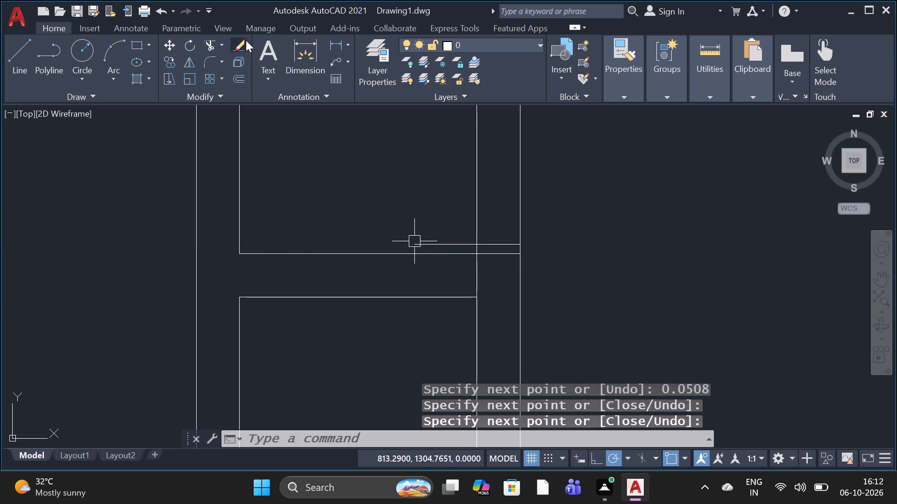
Draw a line from the middle-left room's top-right corner across the wall, 0.0508 down, and back left across the wall.
{"action": "left_click", "coordinate": [31, 52]}
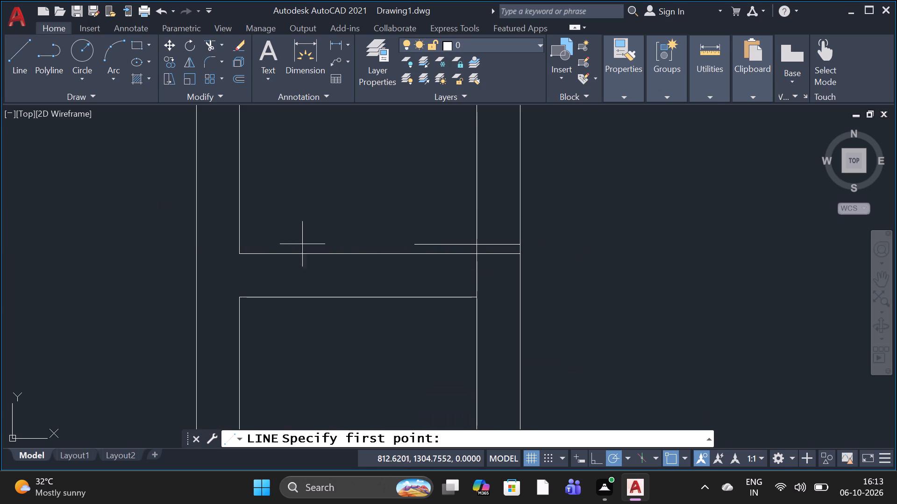
{"action": "left_click", "coordinate": [474, 304]}
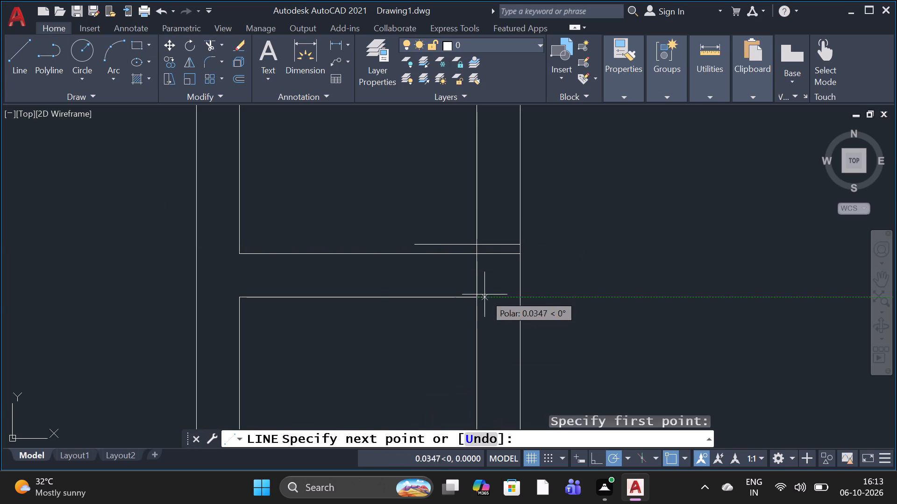
{"action": "left_click", "coordinate": [522, 299]}
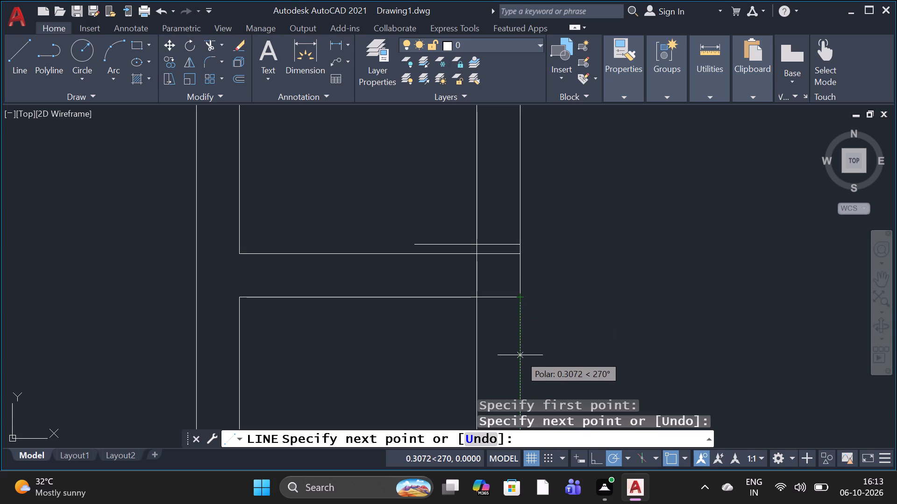
{"action": "type", "text": "0.0"}
{"action": "type", "text": "508"}
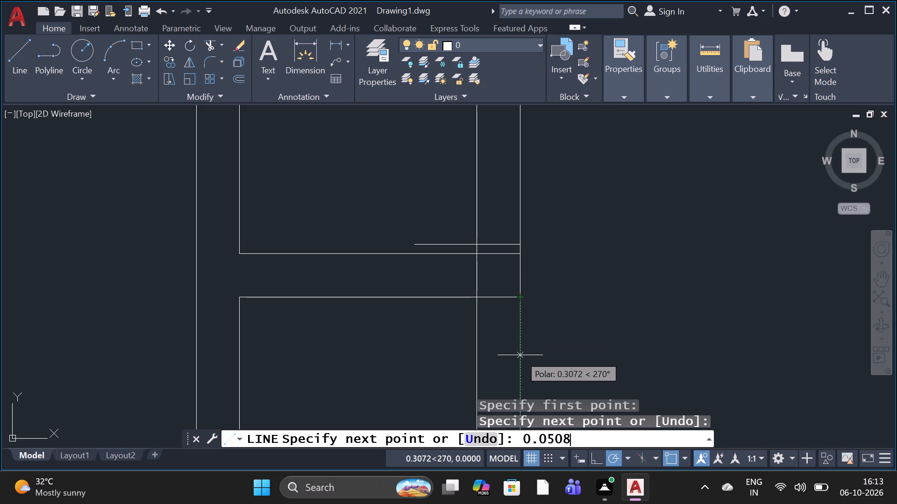
{"action": "key", "text": "space"}
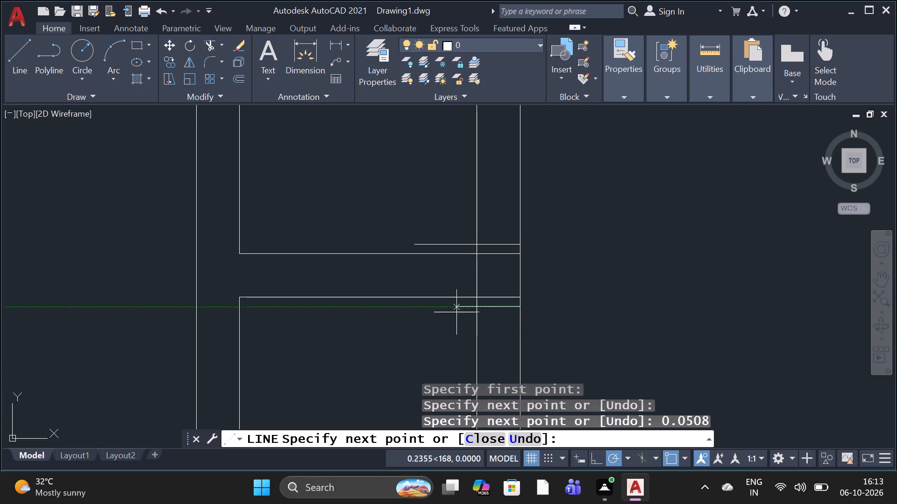
{"action": "left_click", "coordinate": [441, 308]}
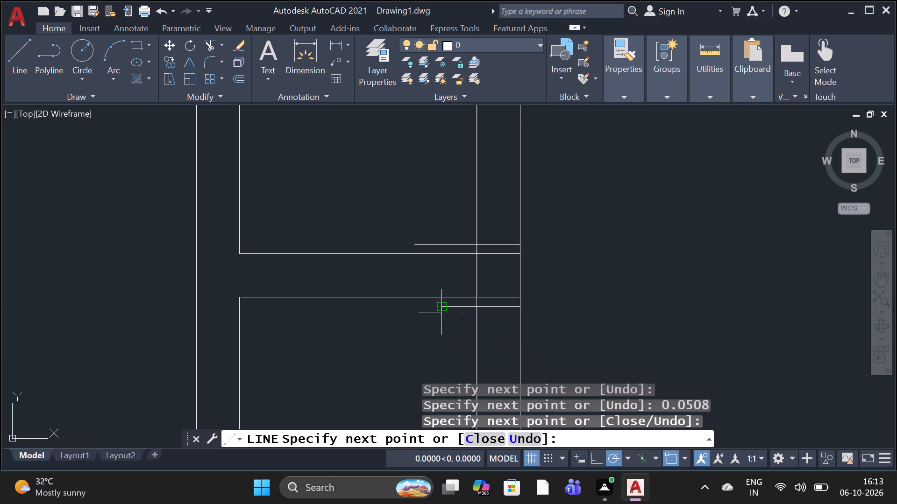
{"action": "key", "text": "space"}
Erase the short offset line just below the middle-left room's top wall line.
{"action": "scroll", "coordinate": [484, 261], "scroll_direction": "down", "scroll_amount": 2}
{"action": "scroll", "coordinate": [480, 331], "scroll_direction": "down", "scroll_amount": 1}
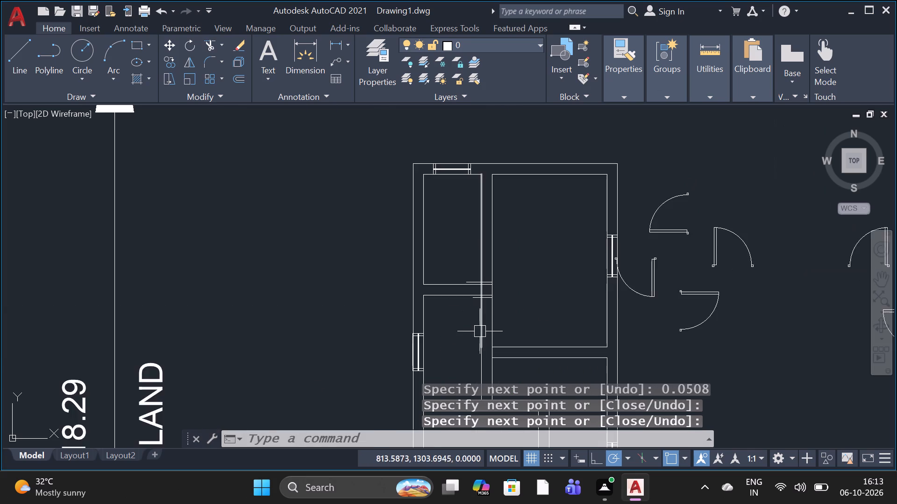
{"action": "scroll", "coordinate": [480, 331], "scroll_direction": "down", "scroll_amount": 1}
{"action": "scroll", "coordinate": [482, 360], "scroll_direction": "up", "scroll_amount": 1}
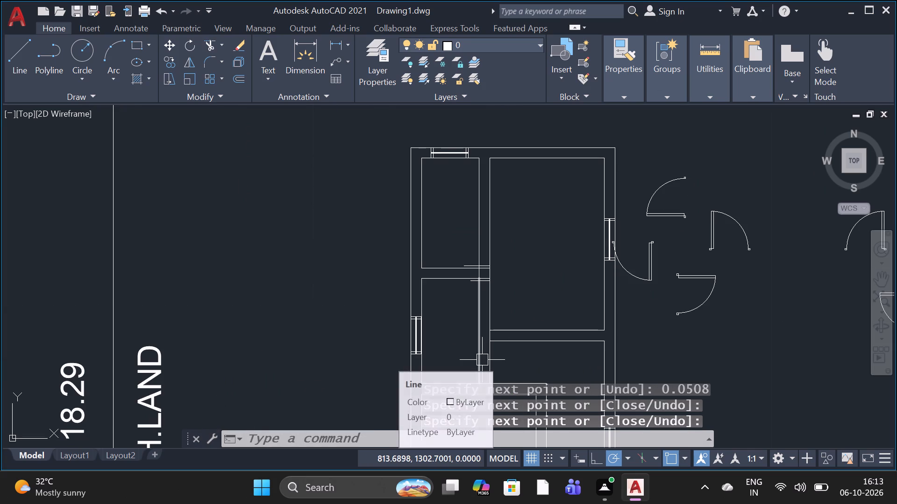
{"action": "scroll", "coordinate": [513, 293], "scroll_direction": "down", "scroll_amount": 2}
{"action": "scroll", "coordinate": [495, 337], "scroll_direction": "up", "scroll_amount": 3}
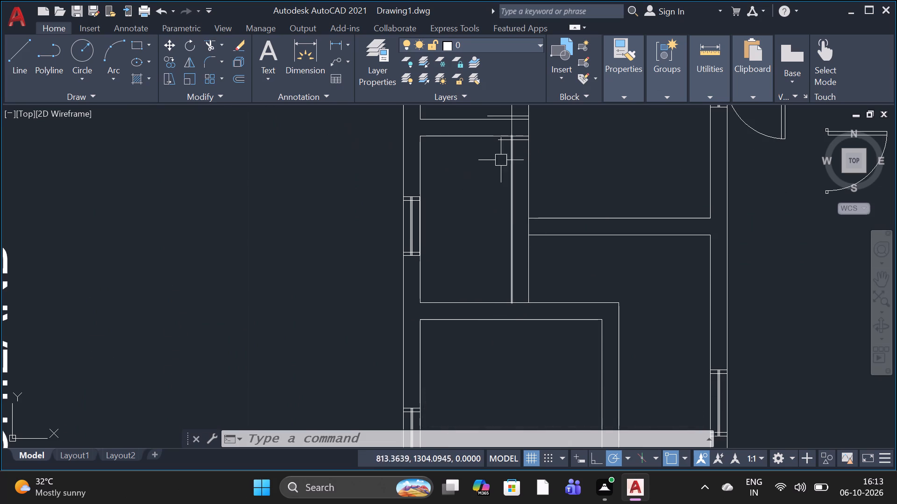
{"action": "scroll", "coordinate": [518, 144], "scroll_direction": "up", "scroll_amount": 3}
{"action": "left_click", "coordinate": [518, 133]}
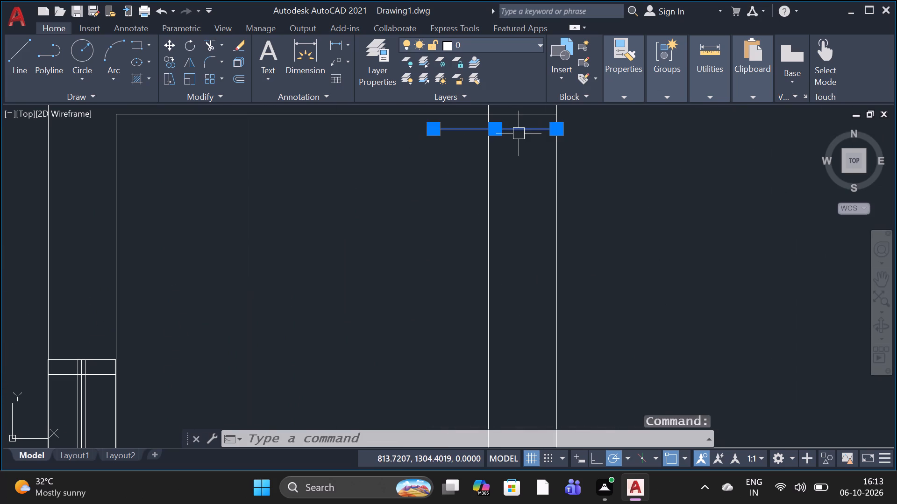
{"action": "key", "text": "Delete"}
Draw a line 0.0508 up from the vertical partition's lower right end, continuing left across the wall into the middle-left room.
{"action": "scroll", "coordinate": [399, 213], "scroll_direction": "down", "scroll_amount": 3}
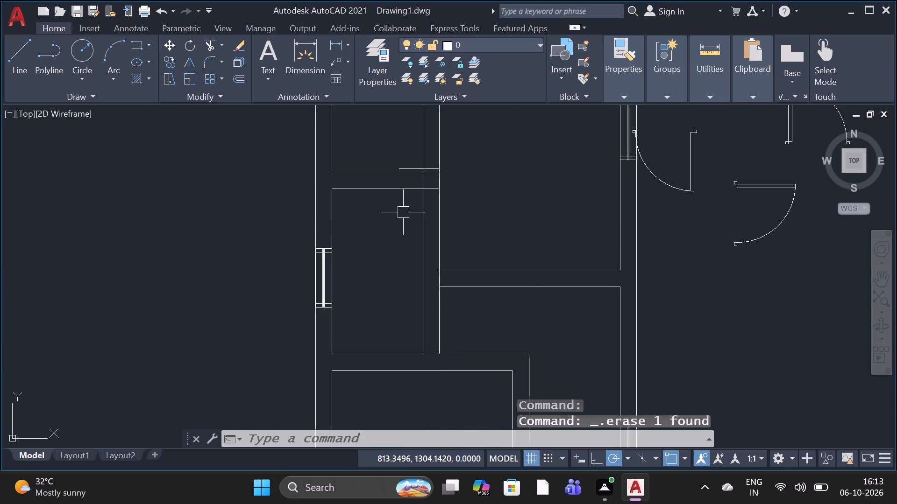
{"action": "scroll", "coordinate": [439, 361], "scroll_direction": "up", "scroll_amount": 2}
{"action": "left_click", "coordinate": [19, 48]}
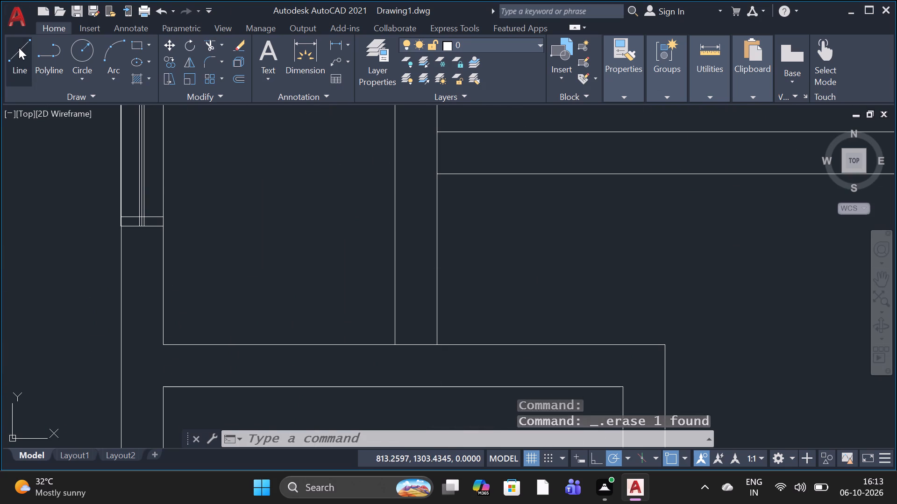
{"action": "left_click", "coordinate": [439, 341]}
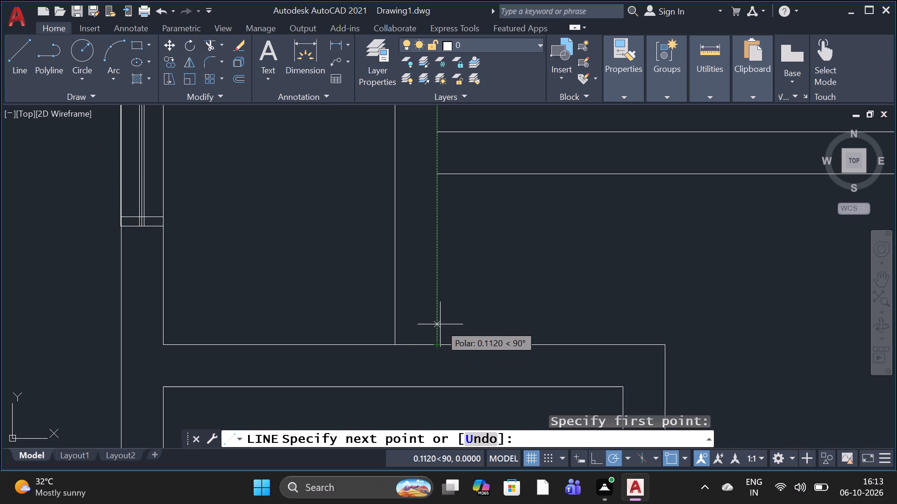
{"action": "key", "text": "0"}
{"action": "type", "text": ".0"}
{"action": "type", "text": "508"}
{"action": "key", "text": "space"}
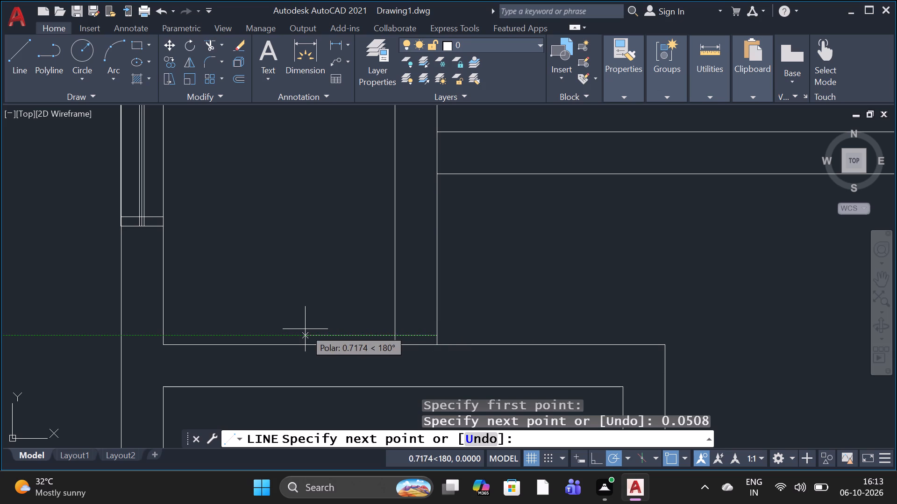
{"action": "left_click", "coordinate": [341, 340]}
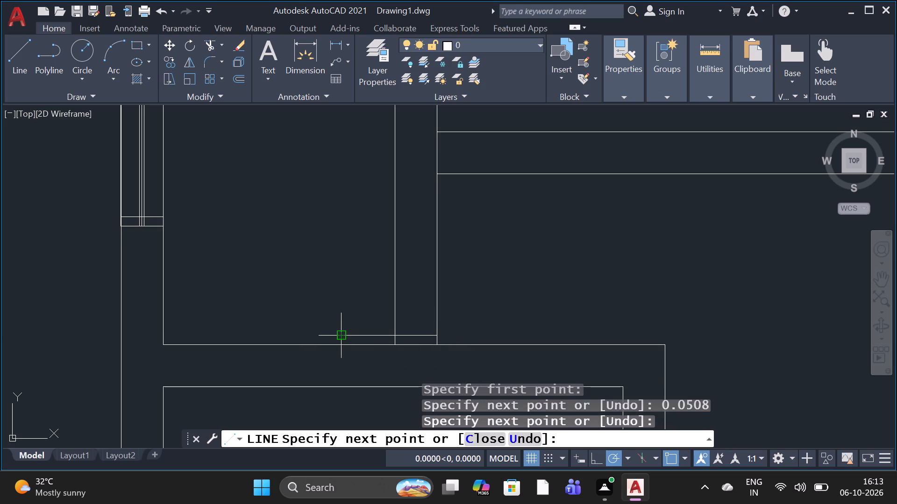
{"action": "key", "text": "space"}
Draw a line 0.0508 left from the top-right corner below the large room's bottom wall, continuing up across that wall.
{"action": "scroll", "coordinate": [342, 340], "scroll_direction": "down", "scroll_amount": 2}
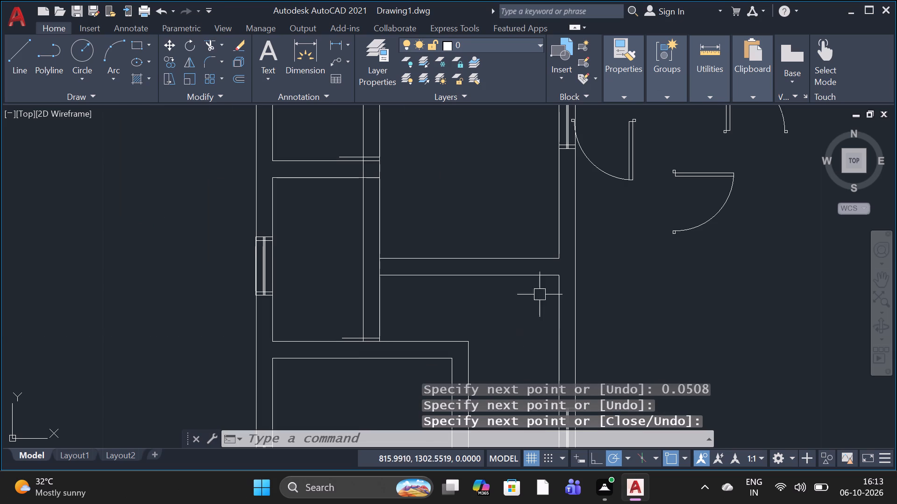
{"action": "left_click", "coordinate": [23, 42]}
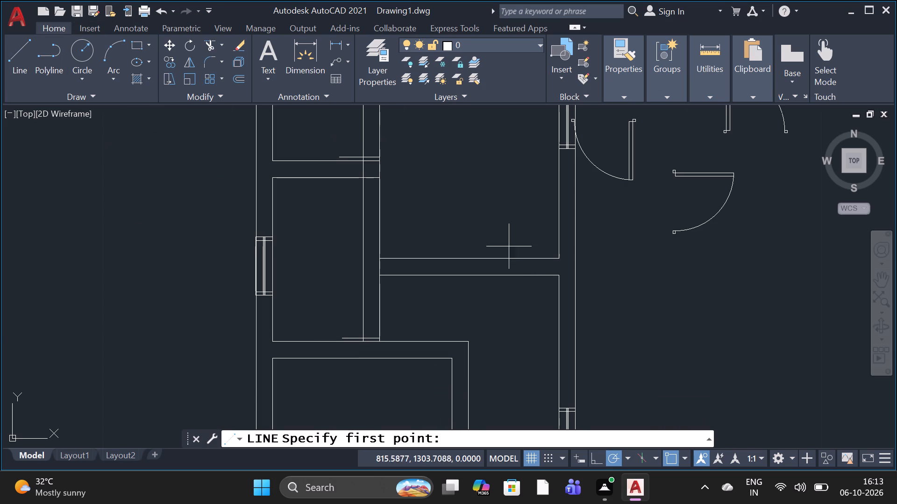
{"action": "left_click_drag", "start_coordinate": [555, 276], "coordinate": [545, 279]}
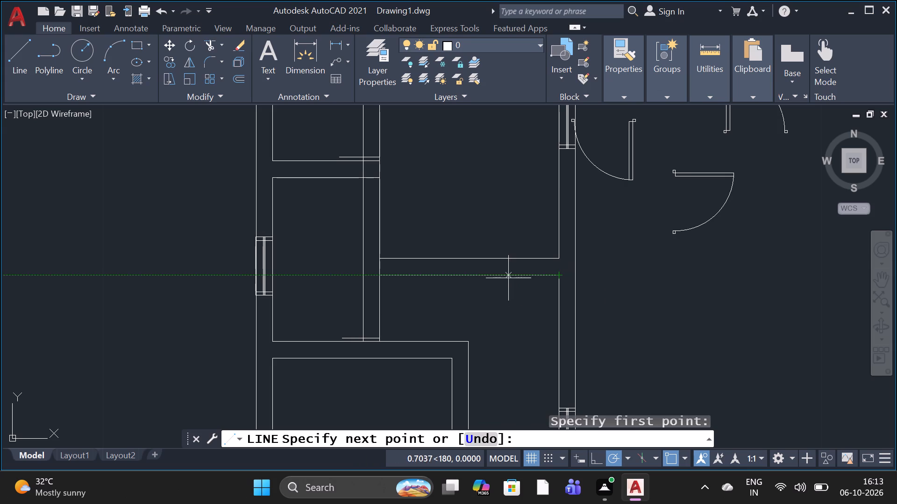
{"action": "type", "text": "0.05"}
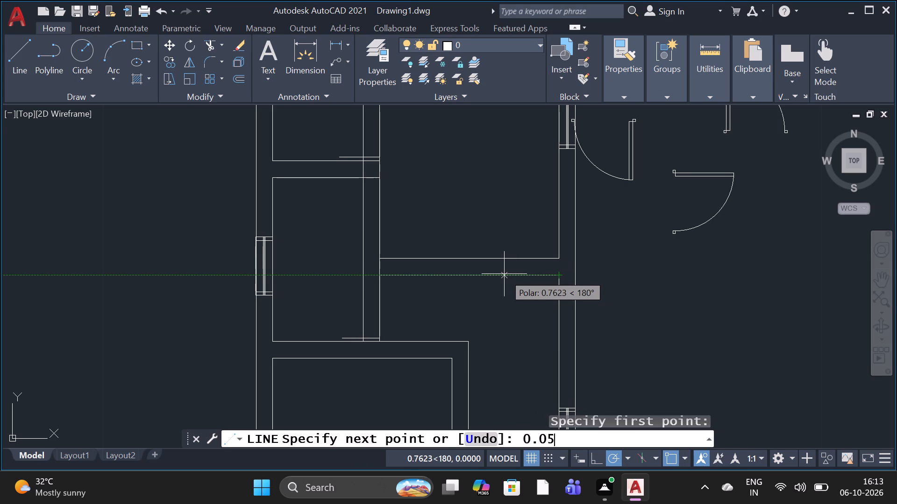
{"action": "type", "text": "08"}
{"action": "key", "text": "space"}
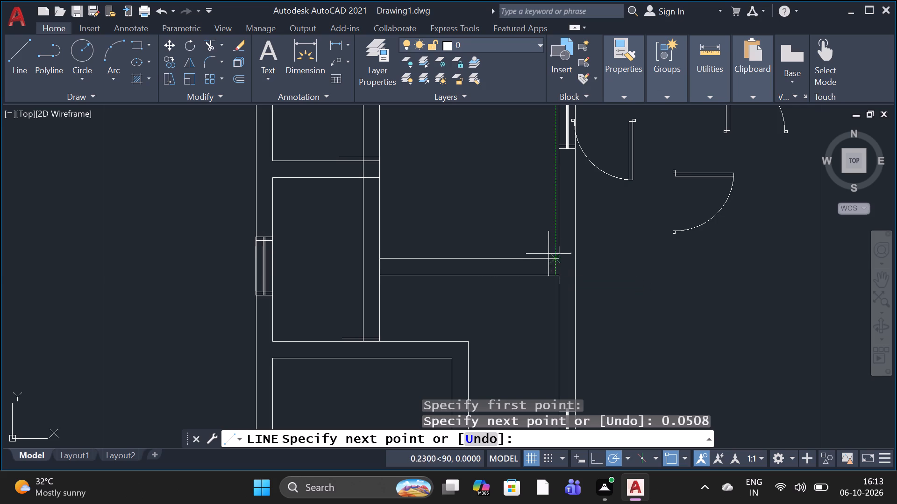
{"action": "scroll", "coordinate": [552, 225], "scroll_direction": "up", "scroll_amount": 2}
{"action": "left_click", "coordinate": [552, 225]}
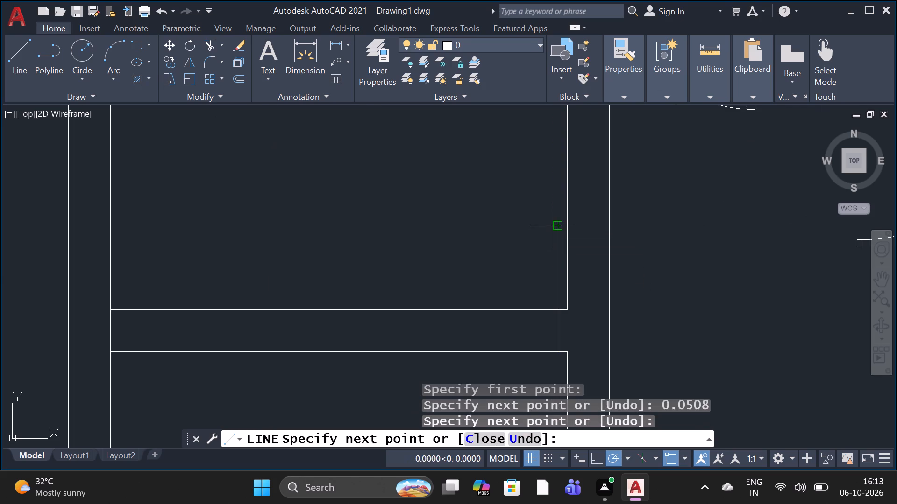
{"action": "key", "text": "space"}
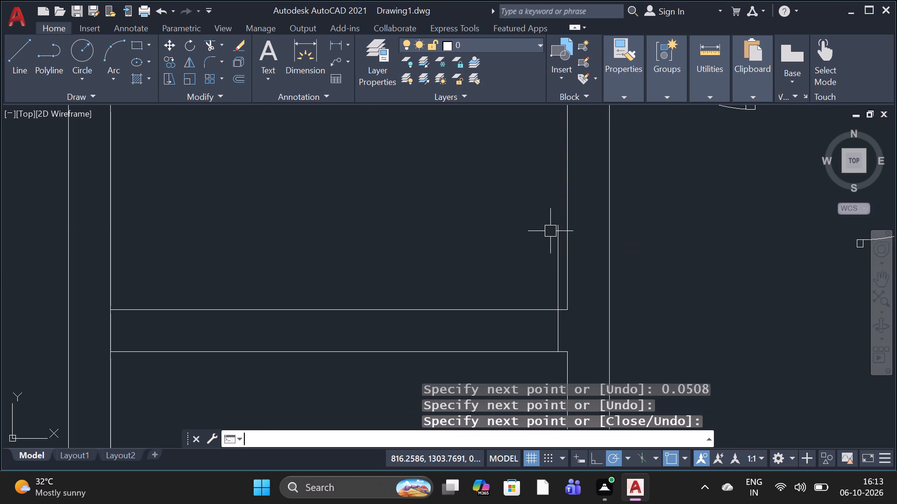
Draw a line 0.0508 up from the lower right end of the large middle room's right-hand wall, continuing about 0.98 left across that wall.
{"action": "left_click", "coordinate": [27, 52]}
{"action": "scroll", "coordinate": [145, 203], "scroll_direction": "down", "scroll_amount": 3}
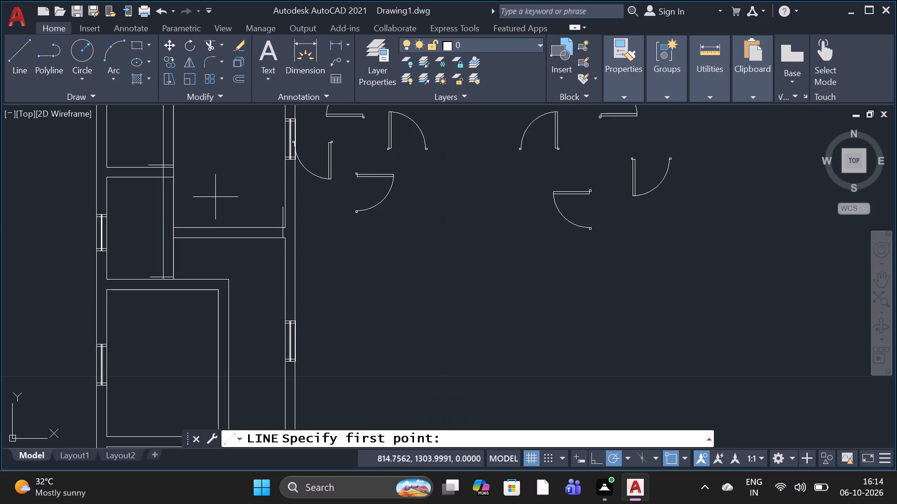
{"action": "scroll", "coordinate": [214, 233], "scroll_direction": "down", "scroll_amount": 1}
{"action": "scroll", "coordinate": [220, 381], "scroll_direction": "up", "scroll_amount": 3}
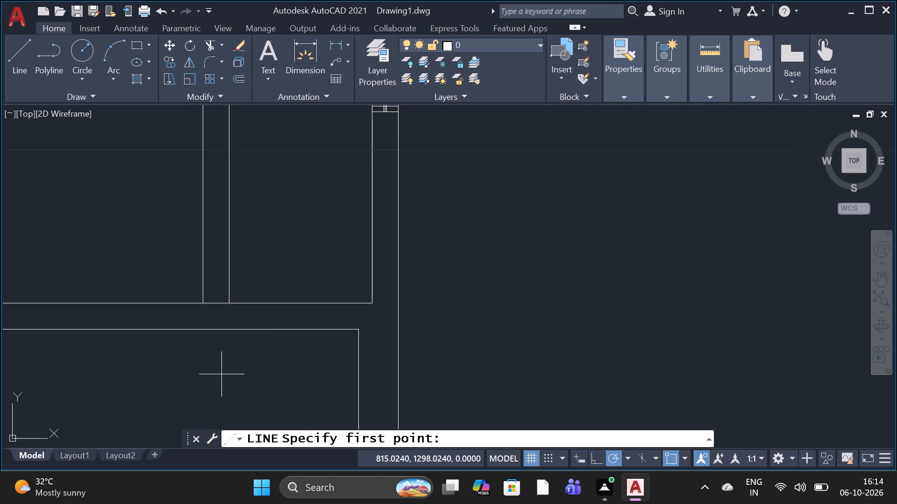
{"action": "left_click", "coordinate": [225, 301]}
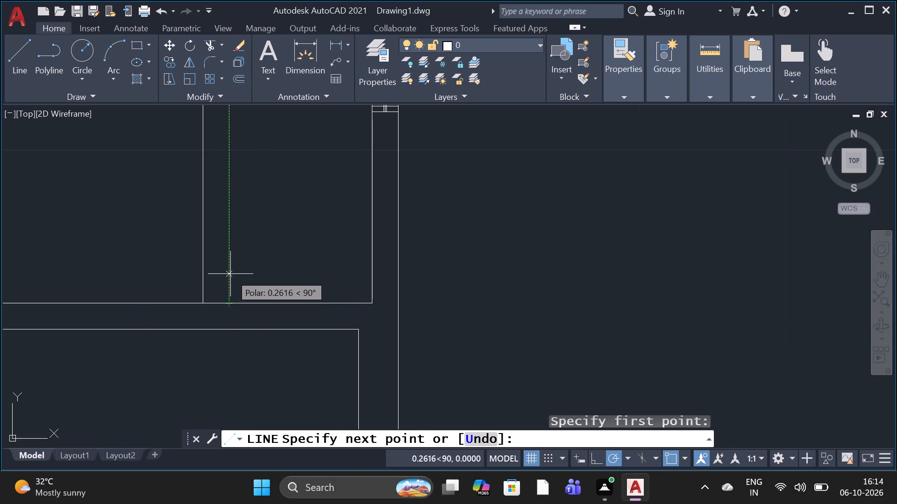
{"action": "key", "text": "0"}
{"action": "type", "text": ".0"}
{"action": "type", "text": "508"}
{"action": "key", "text": "space"}
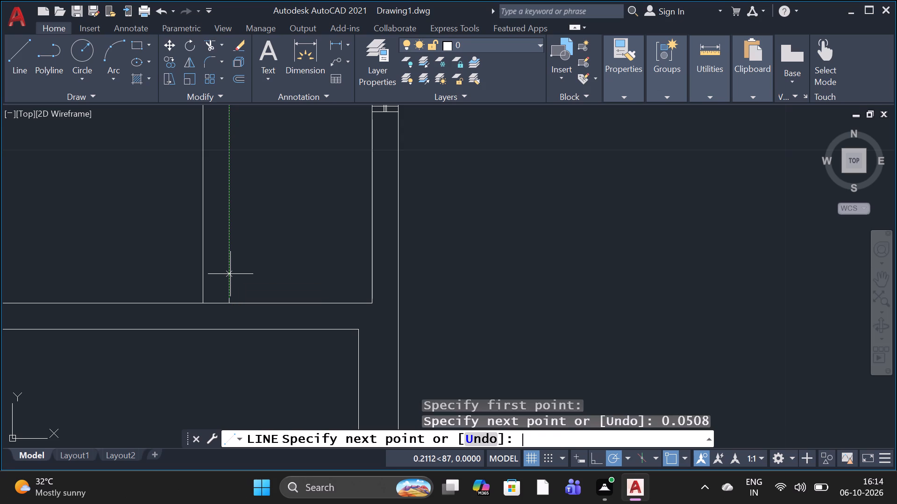
{"action": "left_click", "coordinate": [117, 294]}
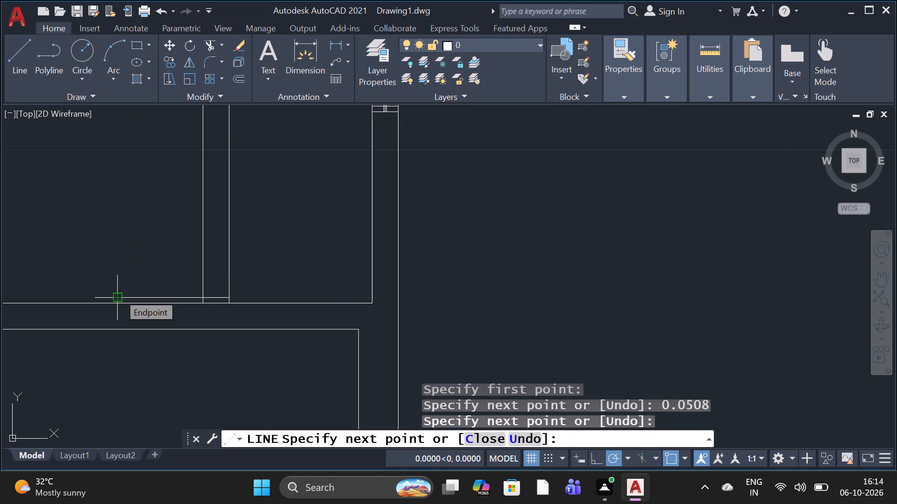
{"action": "scroll", "coordinate": [174, 257], "scroll_direction": "down", "scroll_amount": 5}
{"action": "key", "text": "space"}
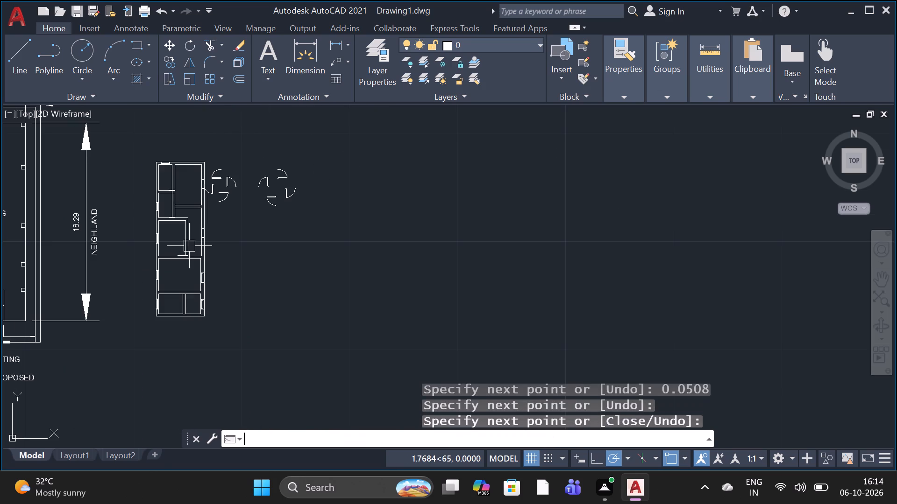
Draw a line from the top-left end of the bottom rooms' partition 0.23 up across the wall, 0.0508 left, and back down across the wall.
{"action": "left_click", "coordinate": [18, 45]}
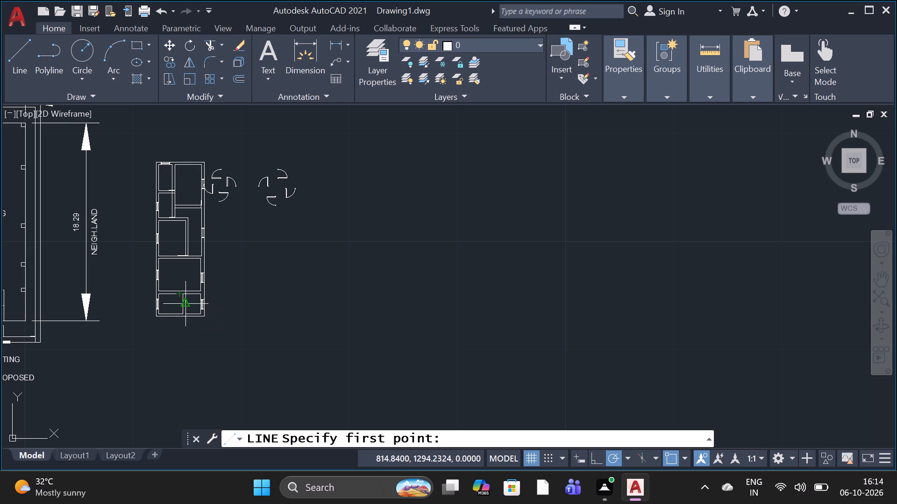
{"action": "scroll", "coordinate": [187, 307], "scroll_direction": "up", "scroll_amount": 4}
{"action": "scroll", "coordinate": [188, 311], "scroll_direction": "down", "scroll_amount": 1}
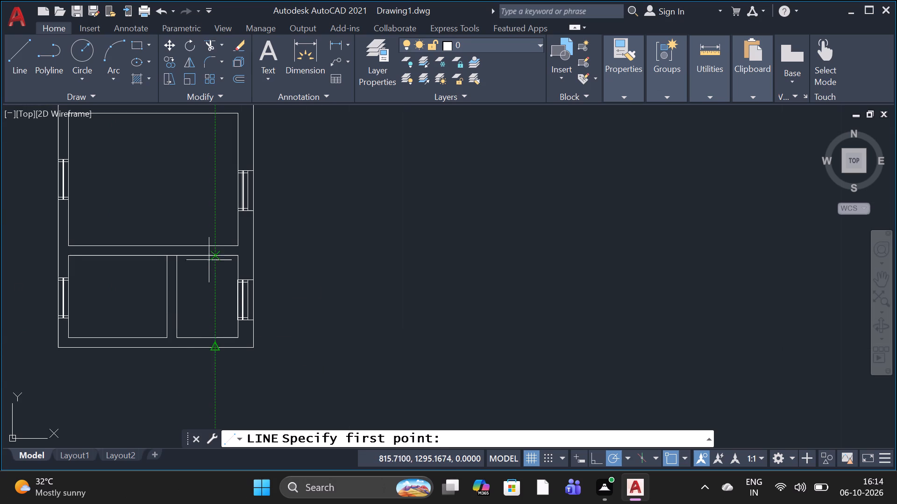
{"action": "scroll", "coordinate": [163, 258], "scroll_direction": "up", "scroll_amount": 3}
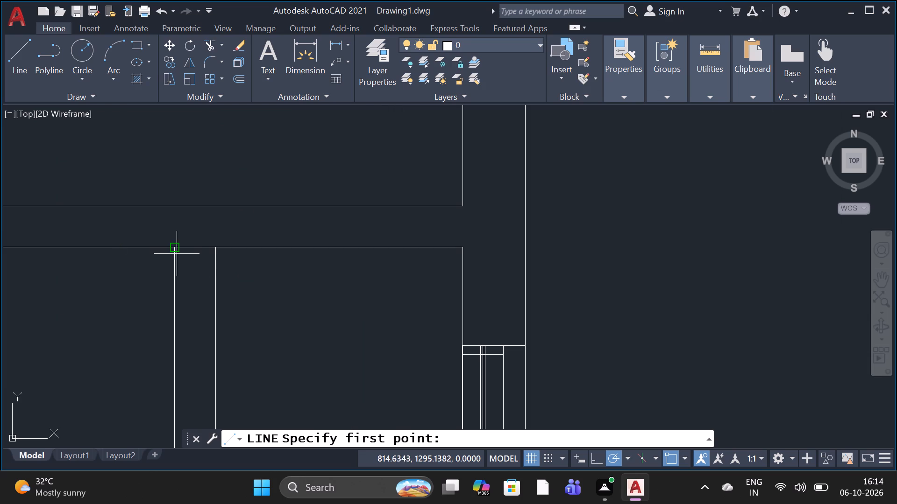
{"action": "left_click", "coordinate": [176, 254]}
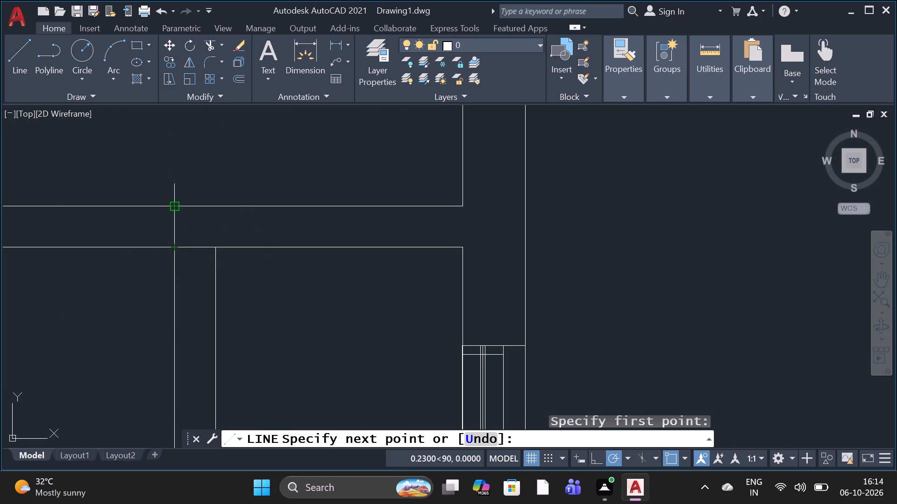
{"action": "left_click", "coordinate": [177, 210]}
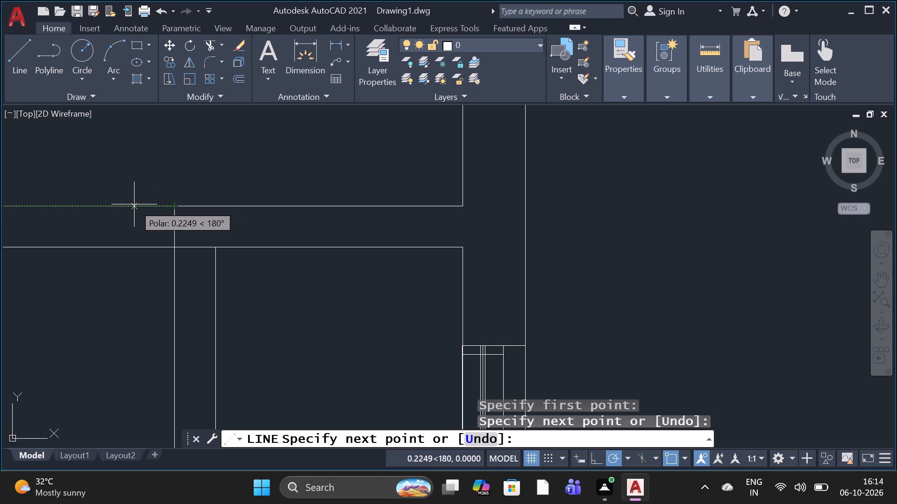
{"action": "type", "text": "0.0"}
{"action": "type", "text": "508"}
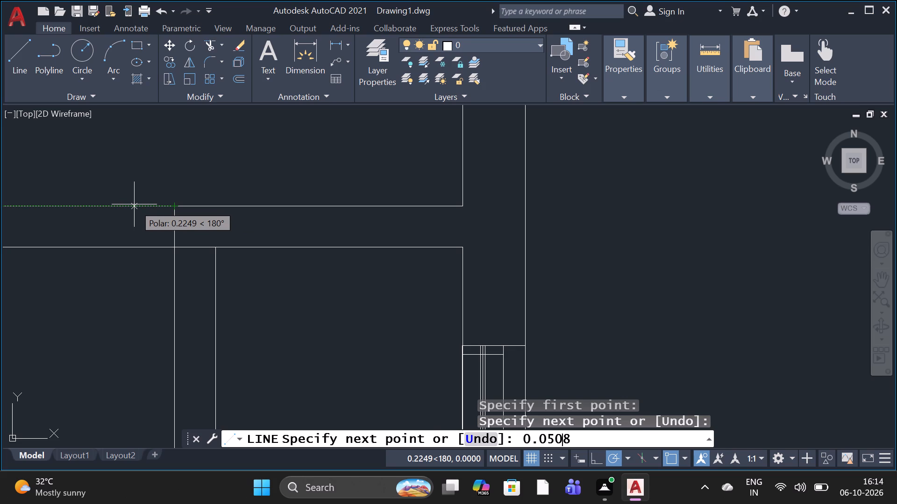
{"action": "key", "text": "space"}
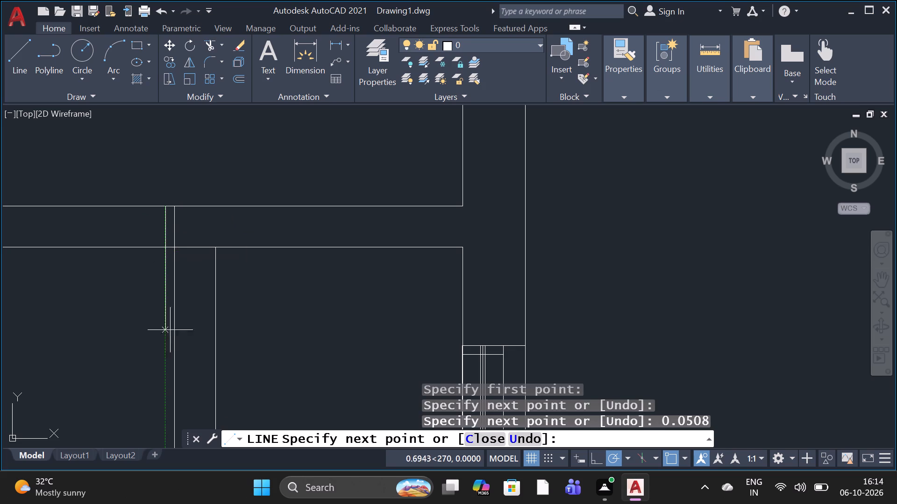
{"action": "left_click", "coordinate": [171, 321]}
{"action": "key", "text": "space"}
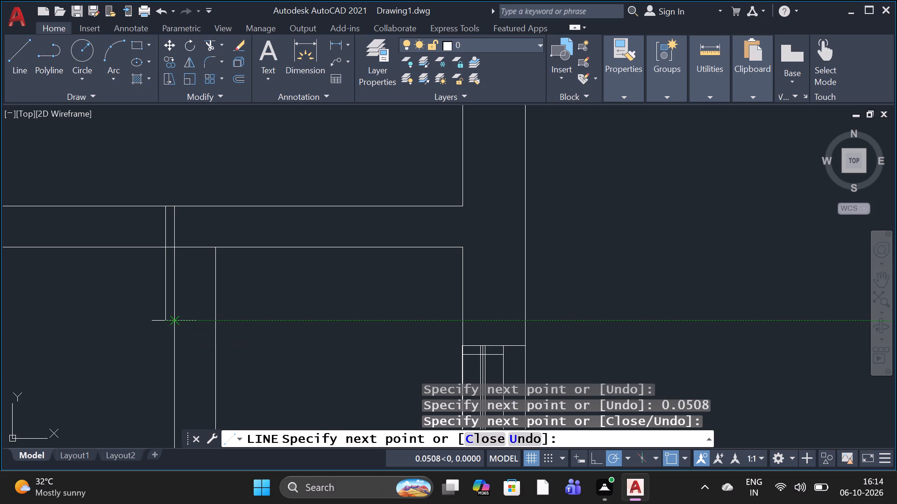
Draw a line 0.0508 left along the outer bottom wall from below the bottom-right room's right corner, continuing about 0.94 up across the wall.
{"action": "scroll", "coordinate": [182, 319], "scroll_direction": "down", "scroll_amount": 2}
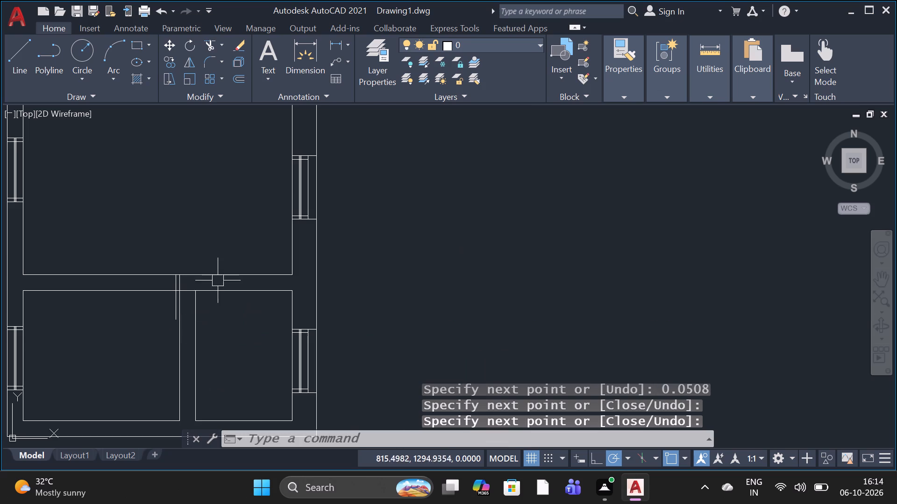
{"action": "left_click", "coordinate": [30, 64]}
{"action": "scroll", "coordinate": [155, 211], "scroll_direction": "down", "scroll_amount": 2}
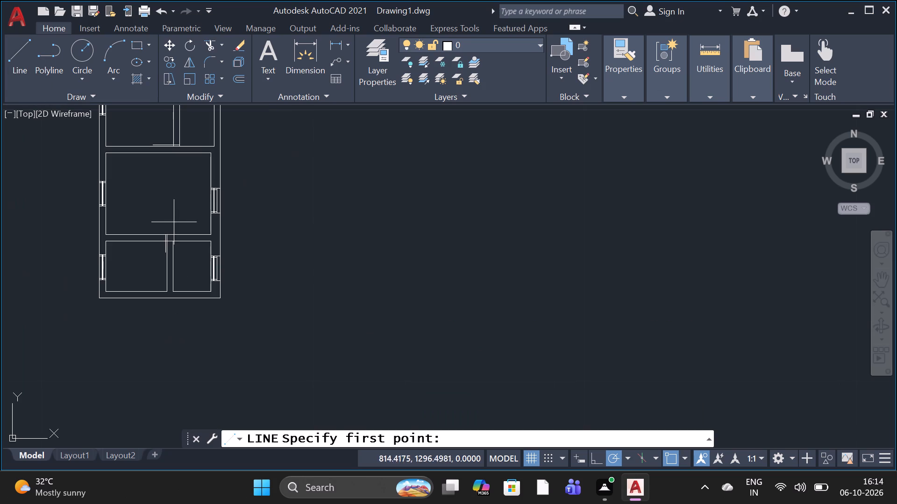
{"action": "scroll", "coordinate": [211, 292], "scroll_direction": "up", "scroll_amount": 3}
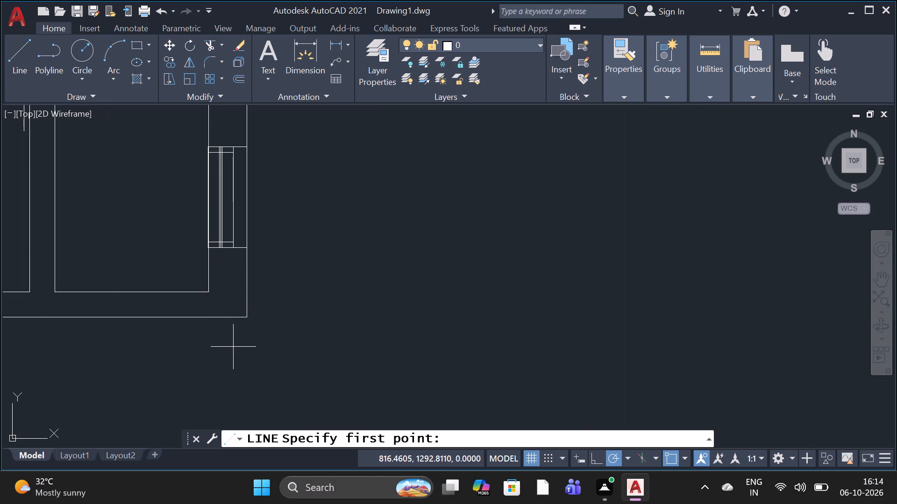
{"action": "left_click", "coordinate": [211, 315]}
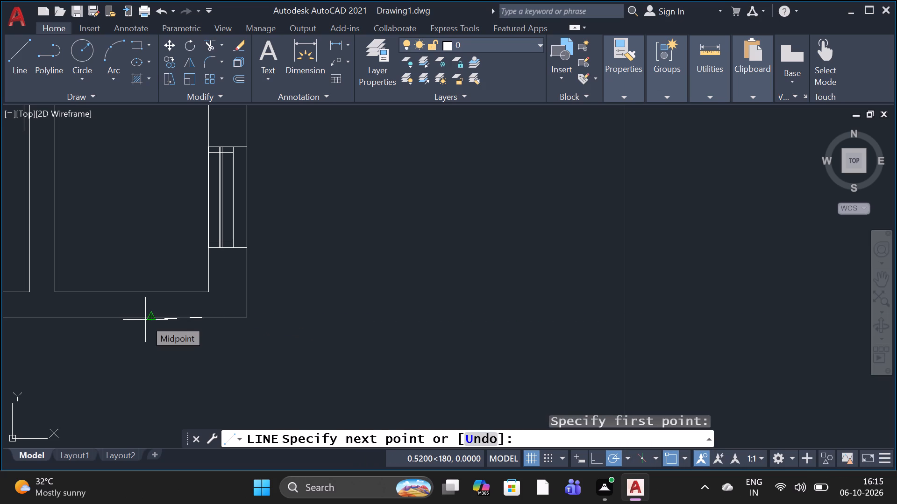
{"action": "type", "text": "0."}
{"action": "key", "text": "0"}
{"action": "type", "text": "508"}
{"action": "key", "text": "space"}
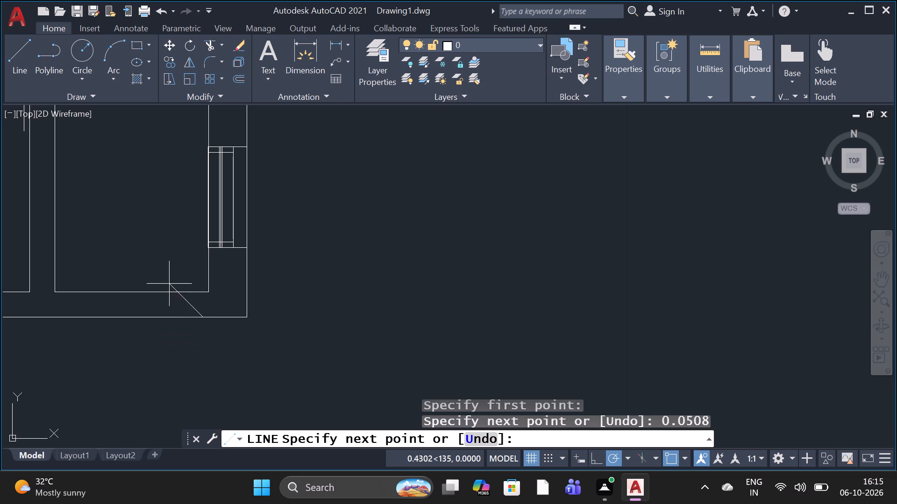
{"action": "left_click", "coordinate": [196, 214]}
{"action": "key", "text": "space"}
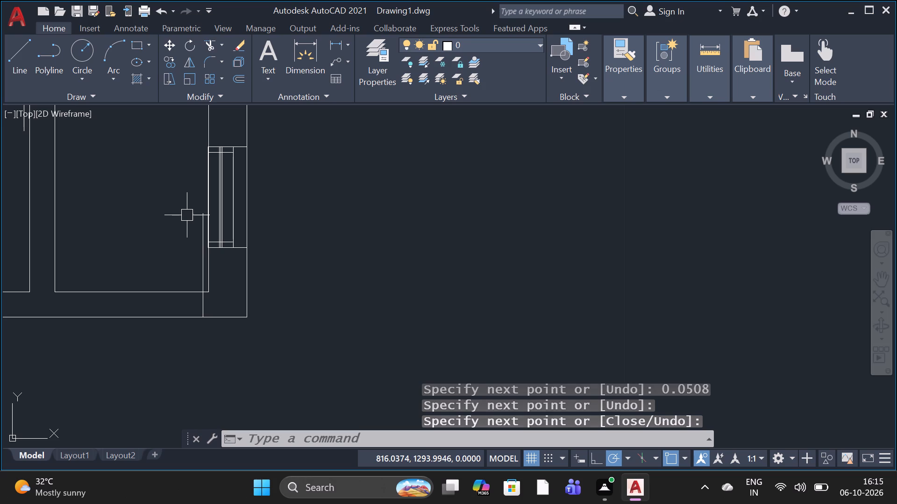
Copy the upper-left door-swing symbol from its lower jamb's bottom-right corner to the partition end of the 0.0508 mark in the top-left room.
{"action": "scroll", "coordinate": [199, 255], "scroll_direction": "down", "scroll_amount": 3}
{"action": "scroll", "coordinate": [249, 281], "scroll_direction": "down", "scroll_amount": 2}
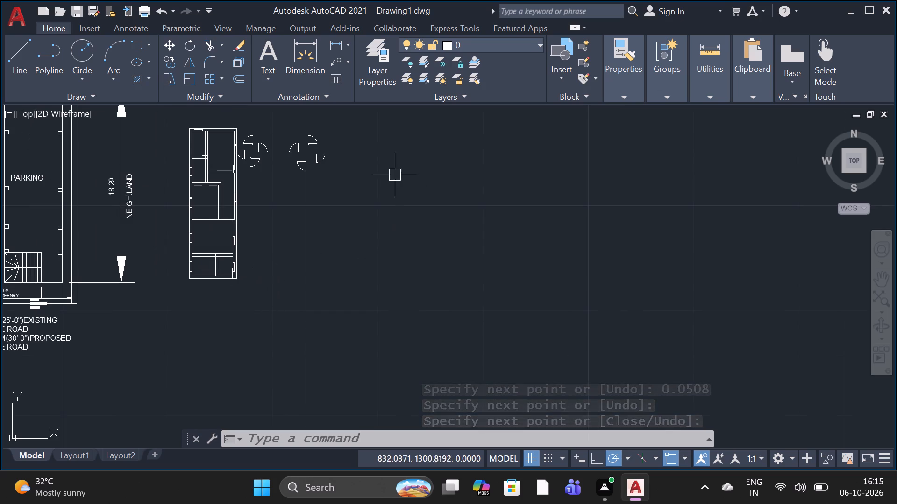
{"action": "scroll", "coordinate": [270, 127], "scroll_direction": "up", "scroll_amount": 3}
{"action": "scroll", "coordinate": [188, 158], "scroll_direction": "up", "scroll_amount": 2}
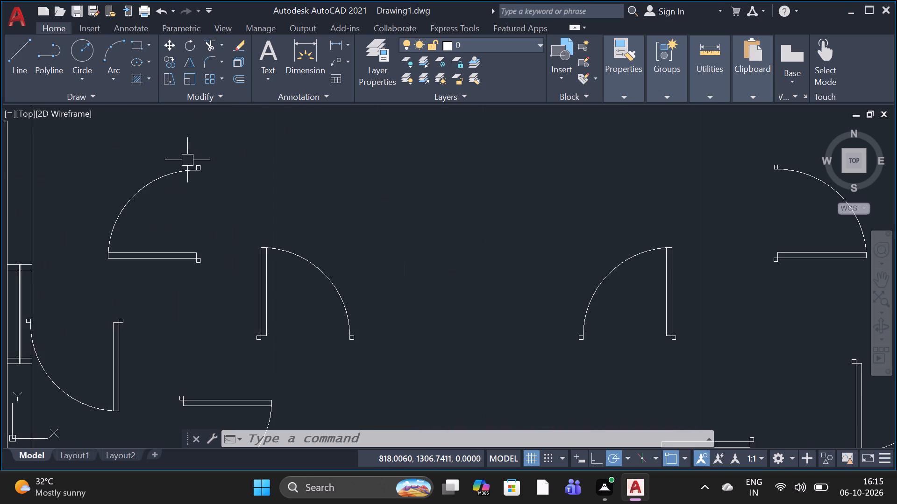
{"action": "scroll", "coordinate": [197, 166], "scroll_direction": "down", "scroll_amount": 3}
{"action": "scroll", "coordinate": [185, 182], "scroll_direction": "up", "scroll_amount": 1}
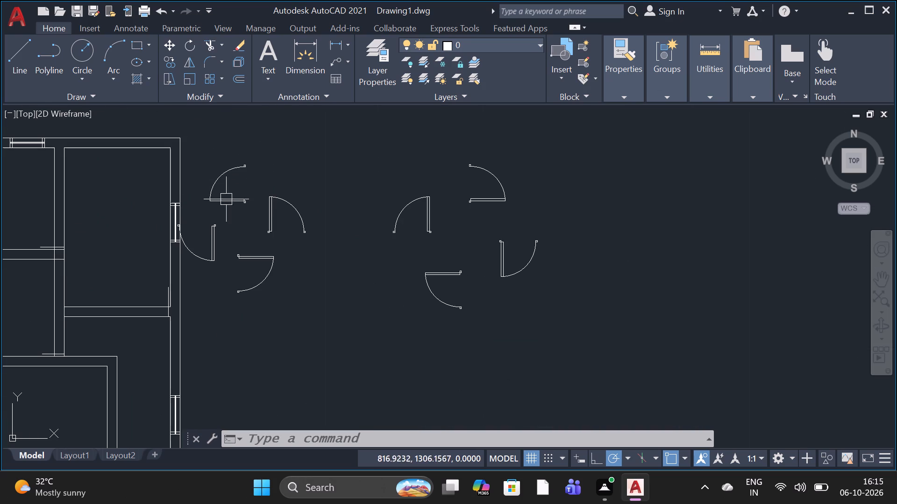
{"action": "key", "text": "c"}
{"action": "key", "text": "o"}
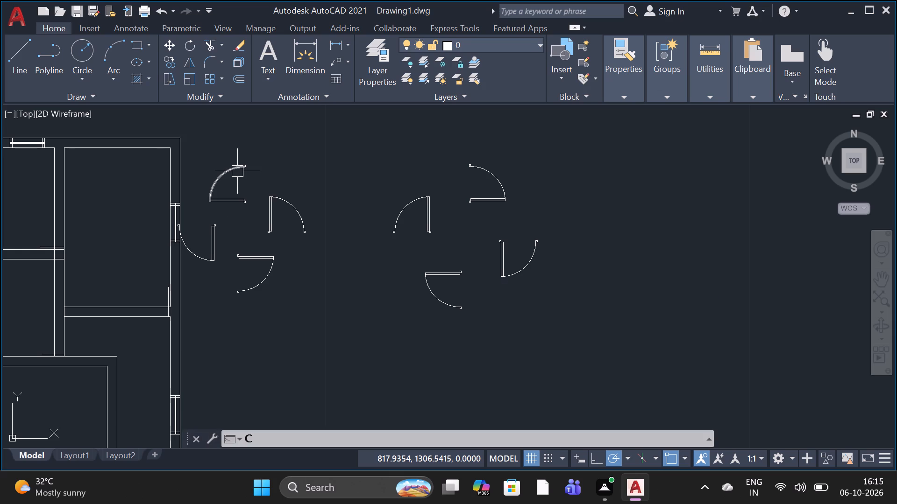
{"action": "key", "text": "space"}
{"action": "scroll", "coordinate": [276, 156], "scroll_direction": "up", "scroll_amount": 1}
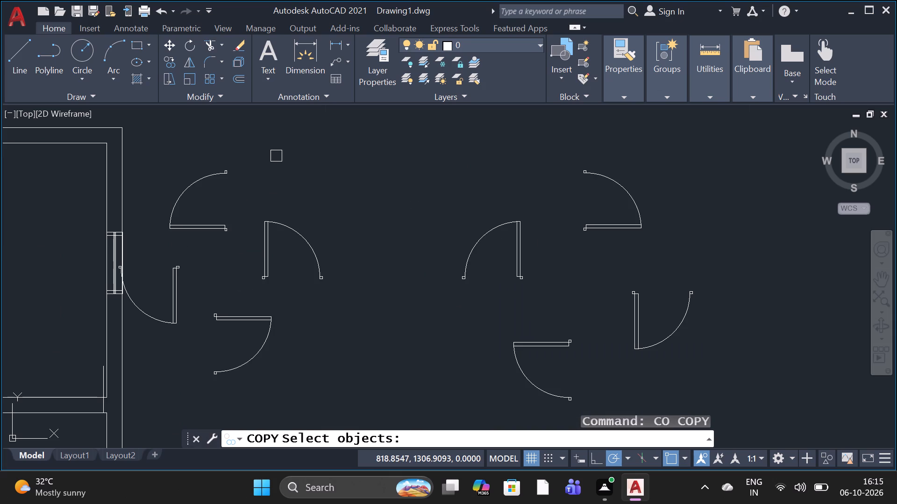
{"action": "left_click", "coordinate": [249, 145]}
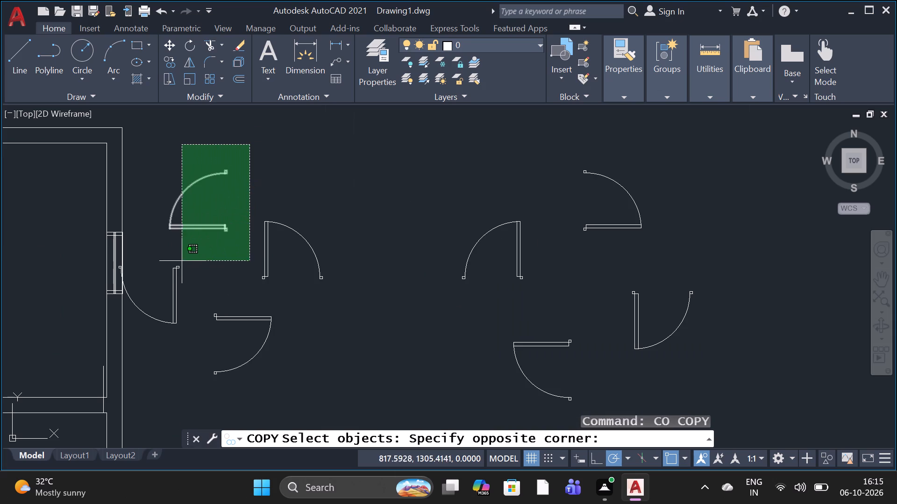
{"action": "left_click", "coordinate": [157, 252]}
{"action": "key", "text": "space"}
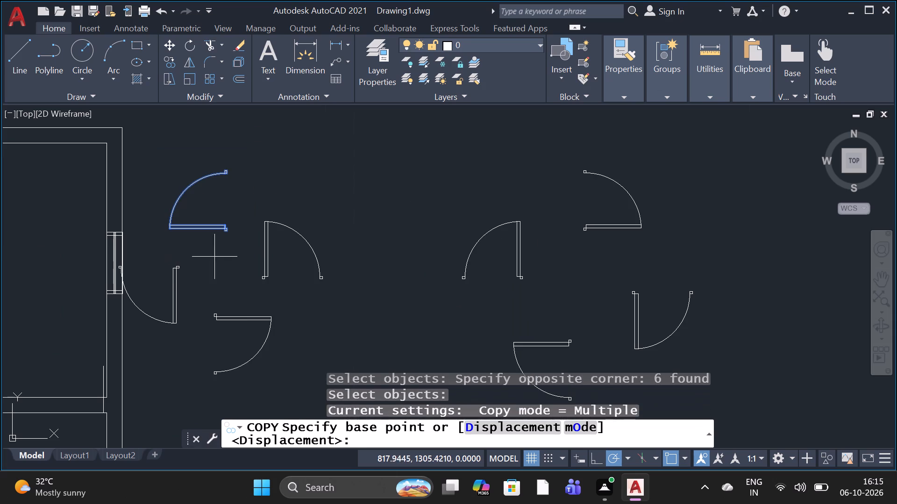
{"action": "scroll", "coordinate": [211, 238], "scroll_direction": "up", "scroll_amount": 3}
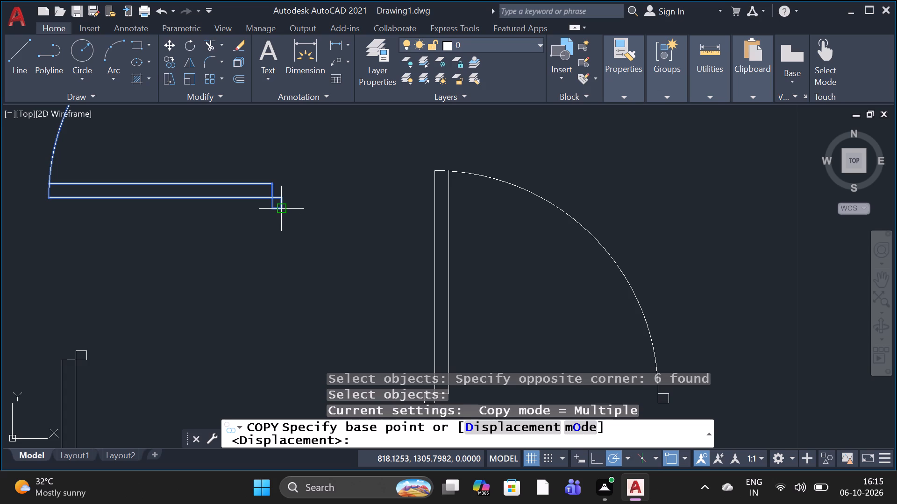
{"action": "left_click", "coordinate": [282, 211]}
{"action": "scroll", "coordinate": [275, 265], "scroll_direction": "down", "scroll_amount": 4}
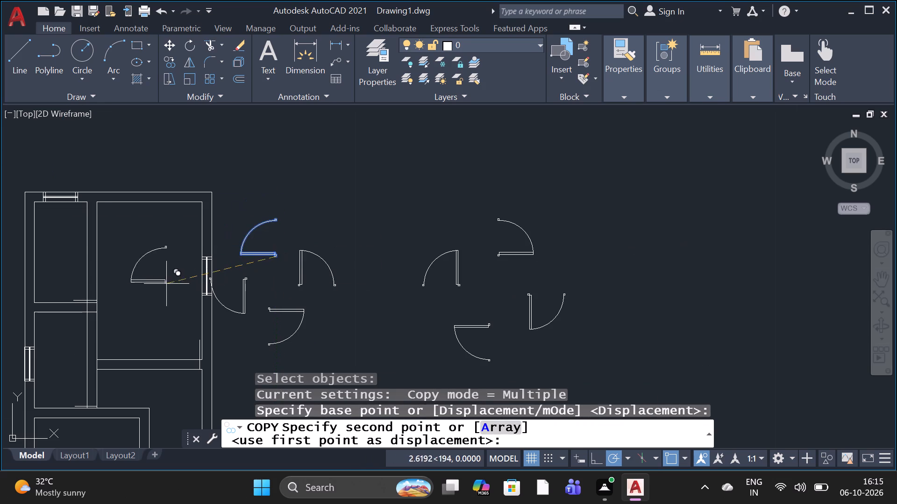
{"action": "scroll", "coordinate": [94, 305], "scroll_direction": "up", "scroll_amount": 4}
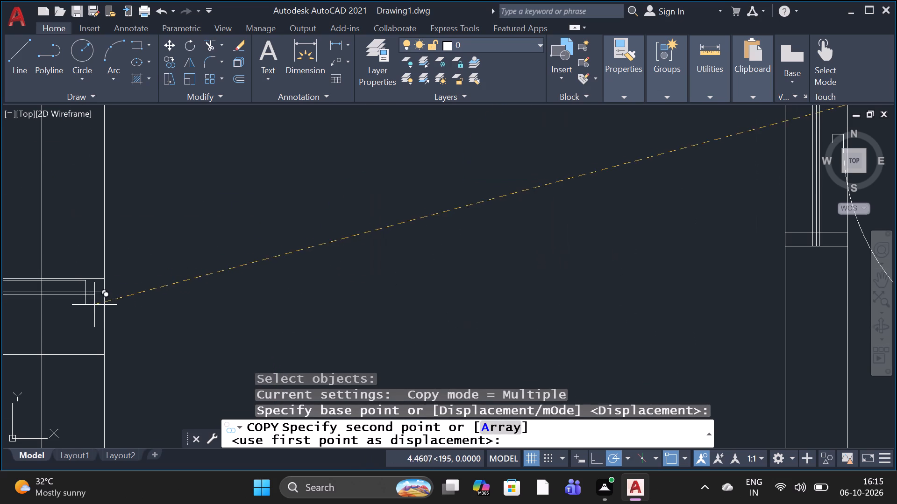
{"action": "scroll", "coordinate": [97, 279], "scroll_direction": "up", "scroll_amount": 2}
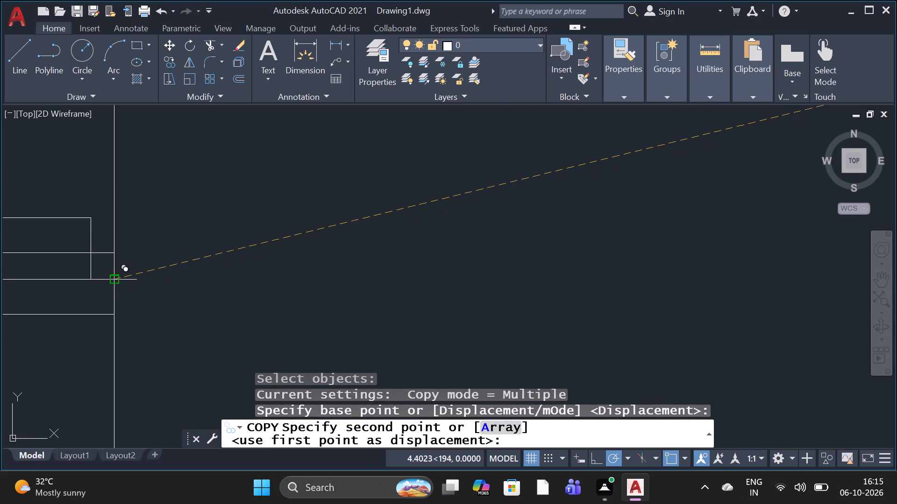
{"action": "left_click", "coordinate": [113, 280]}
Place another copy of the door swing at the partition end of the 0.0508 mark in the second left-hand room from the top.
{"action": "scroll", "coordinate": [123, 273], "scroll_direction": "down", "scroll_amount": 2}
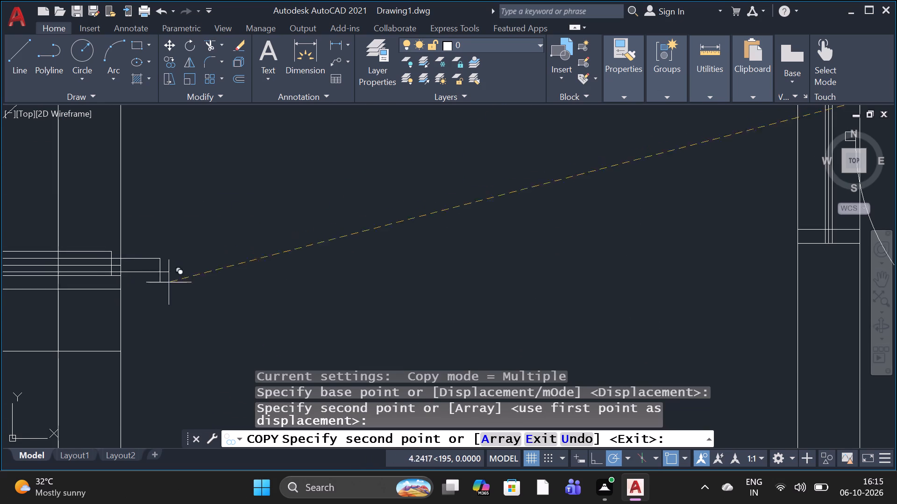
{"action": "scroll", "coordinate": [198, 296], "scroll_direction": "down", "scroll_amount": 5}
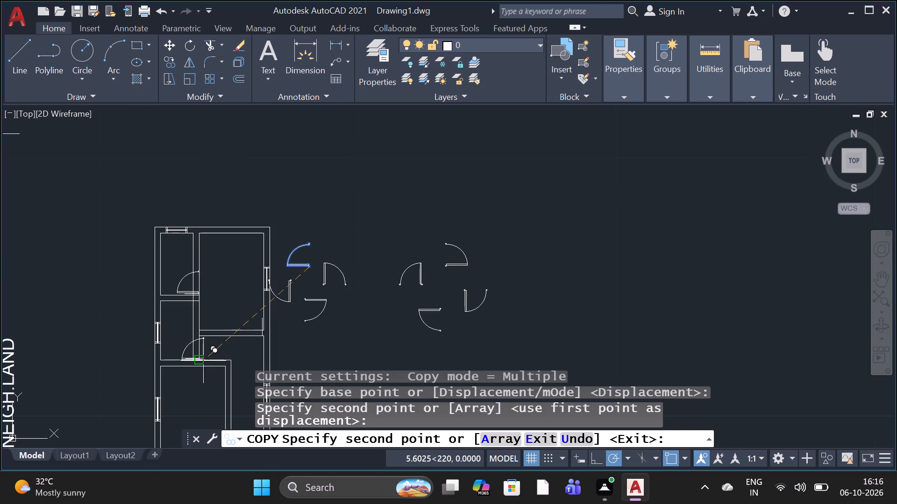
{"action": "scroll", "coordinate": [198, 359], "scroll_direction": "up", "scroll_amount": 8}
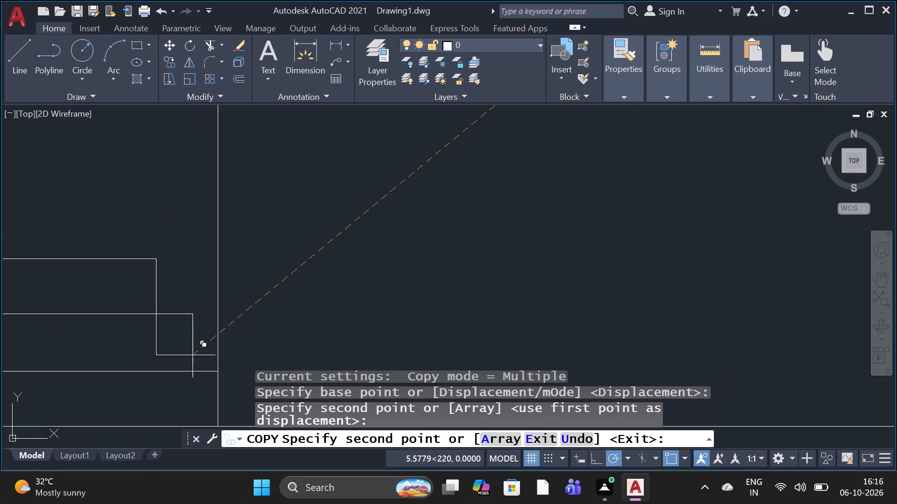
{"action": "left_click", "coordinate": [220, 373]}
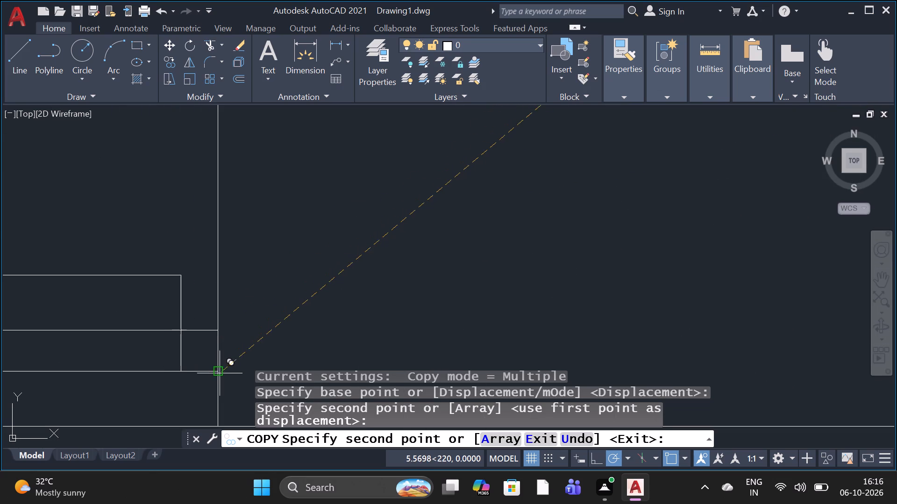
Place another copy of the door swing at the 0.0508 mark on the large middle room's right-hand wall, and finish copying.
{"action": "scroll", "coordinate": [216, 370], "scroll_direction": "down", "scroll_amount": 6}
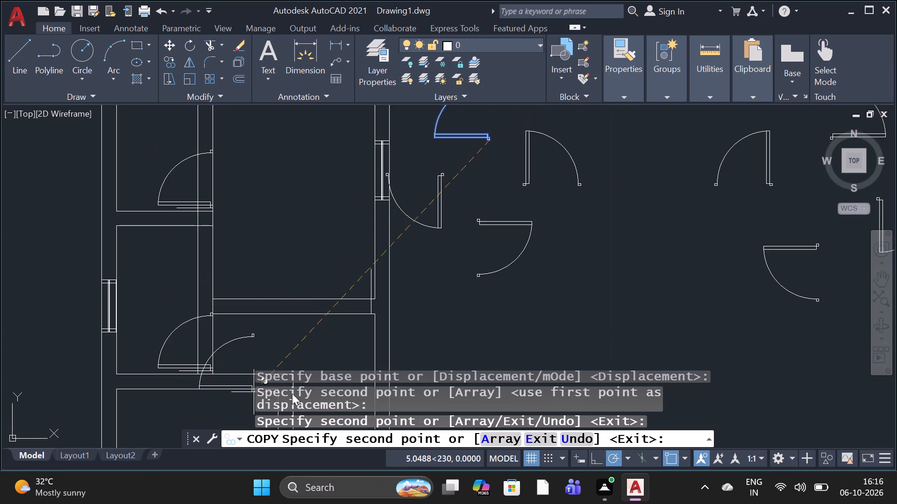
{"action": "scroll", "coordinate": [301, 322], "scroll_direction": "down", "scroll_amount": 2}
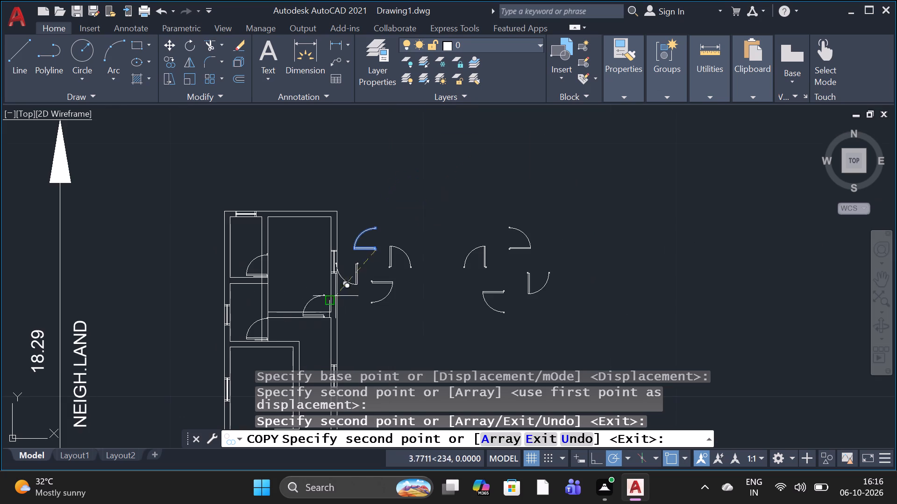
{"action": "scroll", "coordinate": [368, 248], "scroll_direction": "down", "scroll_amount": 3}
{"action": "scroll", "coordinate": [342, 335], "scroll_direction": "up", "scroll_amount": 4}
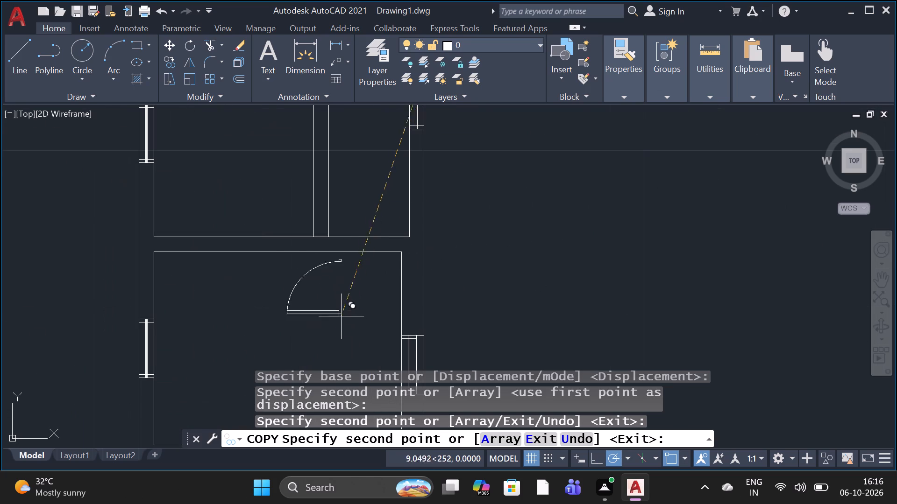
{"action": "scroll", "coordinate": [325, 233], "scroll_direction": "up", "scroll_amount": 3}
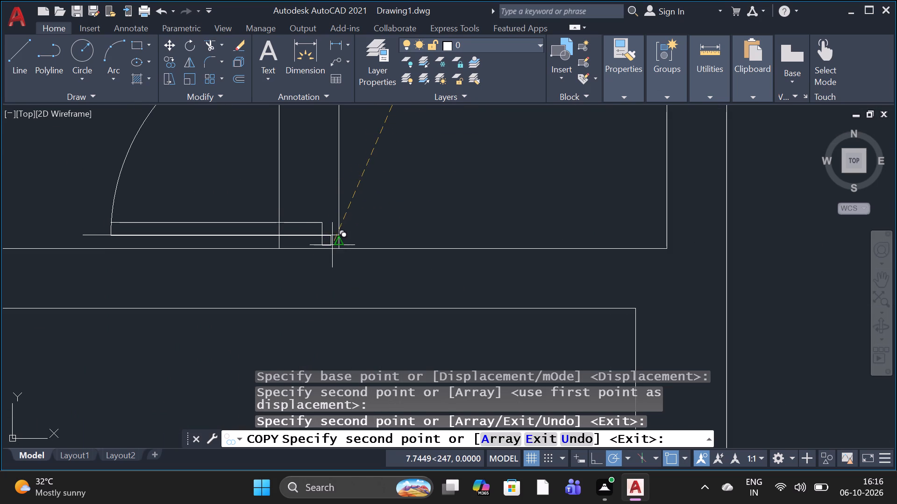
{"action": "scroll", "coordinate": [338, 240], "scroll_direction": "up", "scroll_amount": 3}
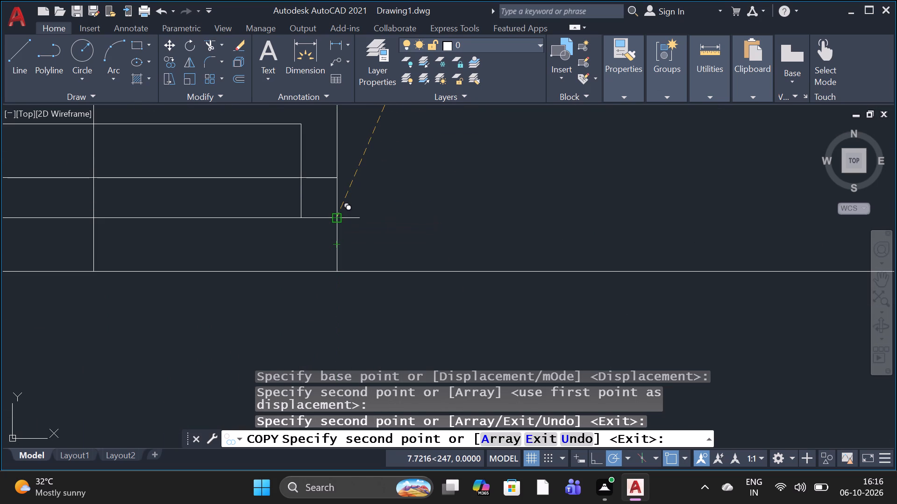
{"action": "scroll", "coordinate": [333, 217], "scroll_direction": "up", "scroll_amount": 2}
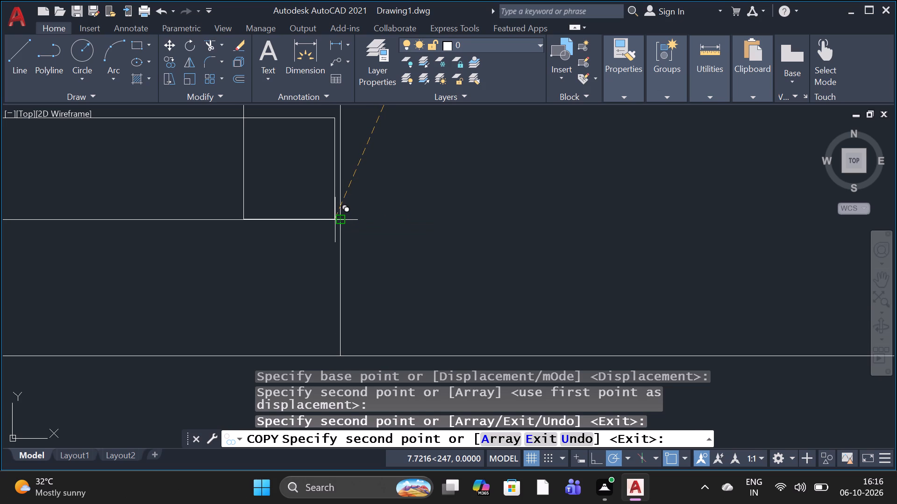
{"action": "left_click", "coordinate": [338, 224]}
{"action": "scroll", "coordinate": [338, 224], "scroll_direction": "down", "scroll_amount": 4}
{"action": "scroll", "coordinate": [359, 276], "scroll_direction": "down", "scroll_amount": 4}
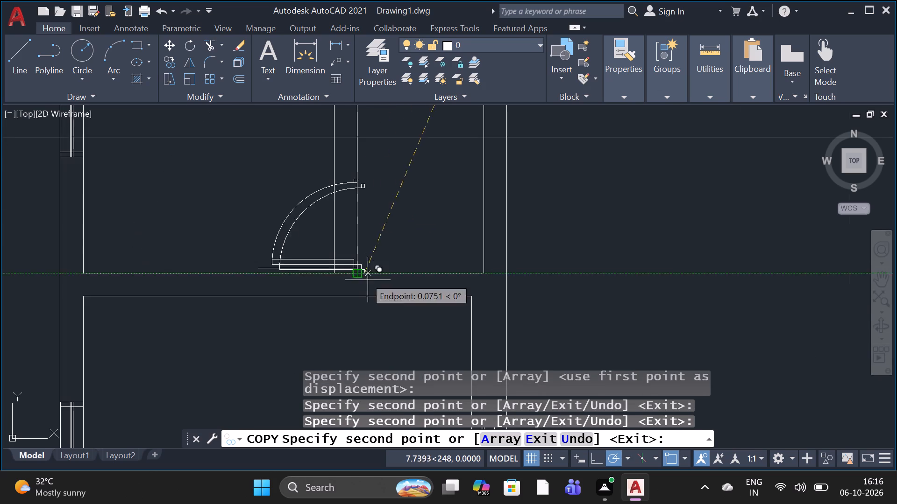
{"action": "scroll", "coordinate": [372, 286], "scroll_direction": "down", "scroll_amount": 3}
{"action": "scroll", "coordinate": [343, 244], "scroll_direction": "down", "scroll_amount": 3}
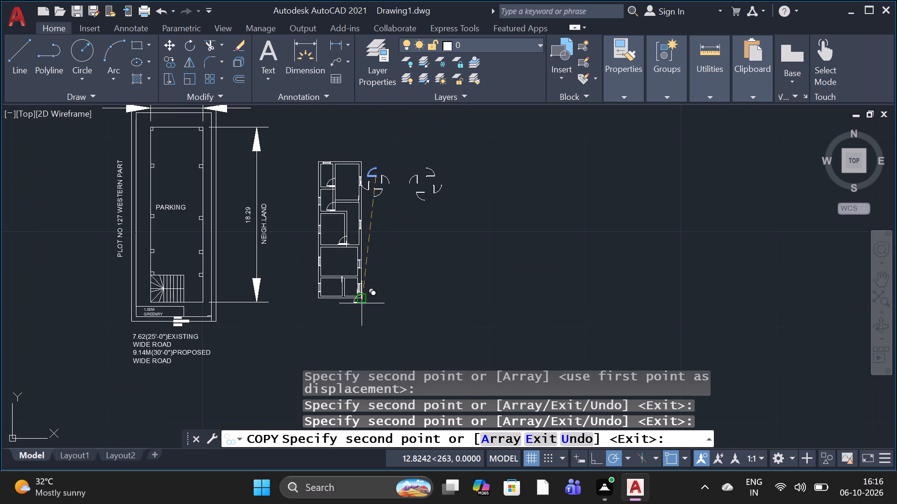
{"action": "scroll", "coordinate": [359, 307], "scroll_direction": "up", "scroll_amount": 3}
{"action": "scroll", "coordinate": [349, 312], "scroll_direction": "down", "scroll_amount": 2}
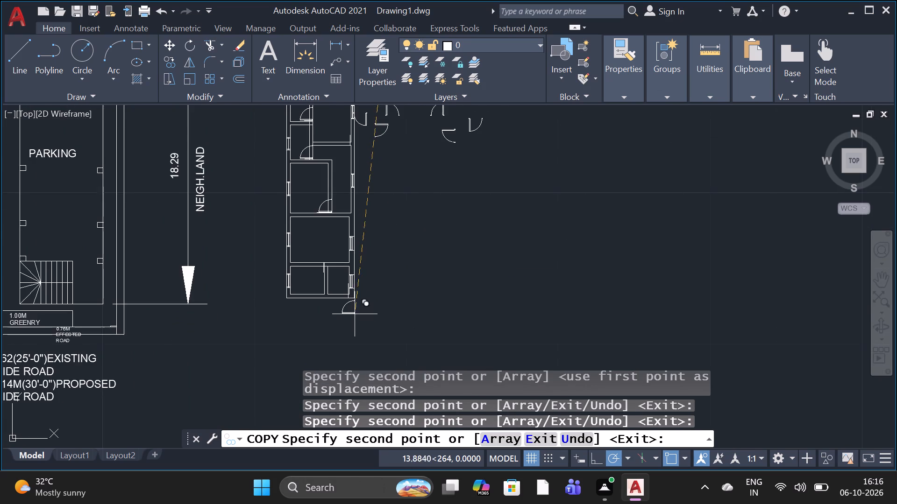
{"action": "scroll", "coordinate": [358, 317], "scroll_direction": "down", "scroll_amount": 1}
{"action": "key", "text": "Escape"}
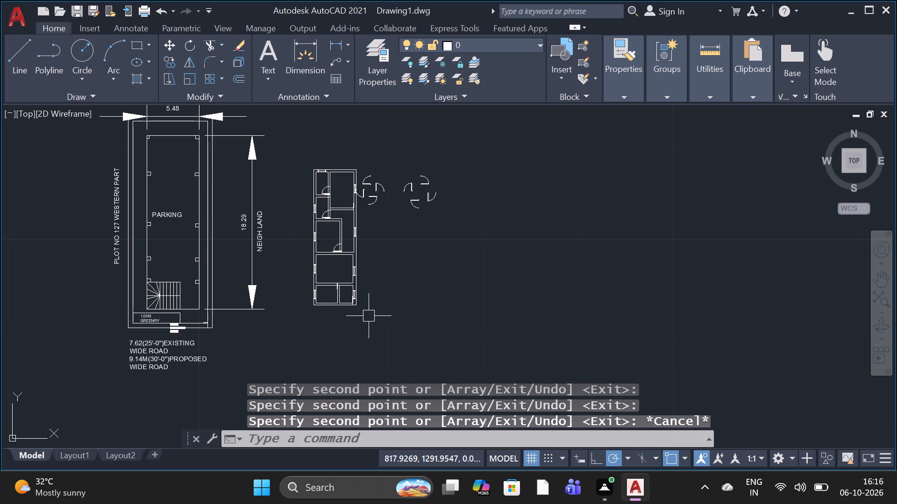
Copy the left group's lower-left door swing from its hinge jamb's top-right corner to the 0.0508 mark's upper end above the bottom rooms' partition.
{"action": "scroll", "coordinate": [338, 289], "scroll_direction": "up", "scroll_amount": 3}
{"action": "scroll", "coordinate": [344, 310], "scroll_direction": "down", "scroll_amount": 3}
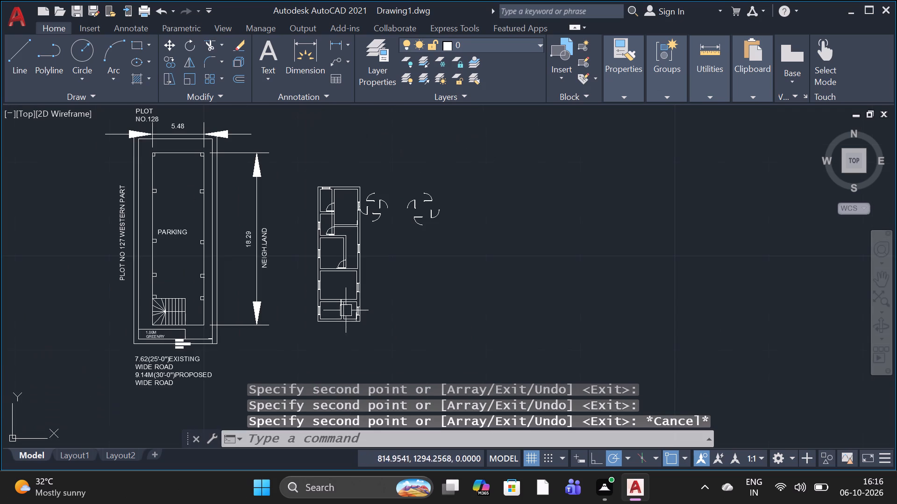
{"action": "scroll", "coordinate": [446, 259], "scroll_direction": "up", "scroll_amount": 1}
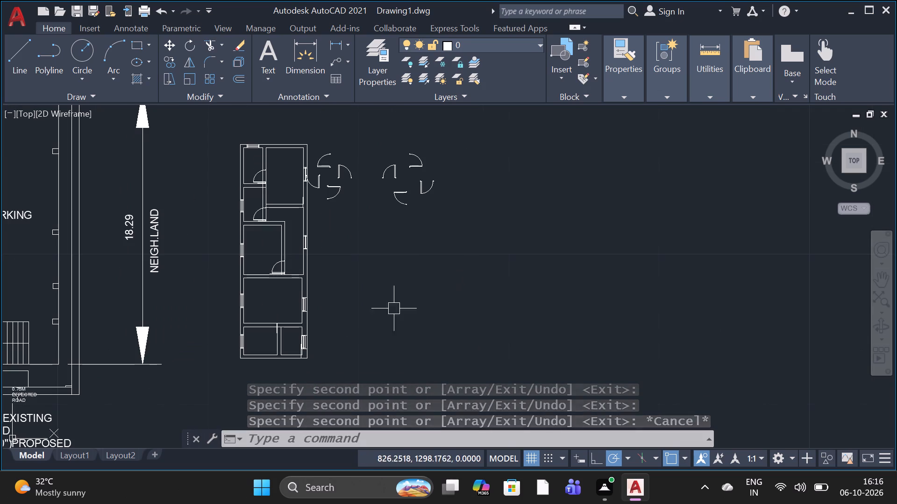
{"action": "scroll", "coordinate": [281, 357], "scroll_direction": "up", "scroll_amount": 1}
{"action": "scroll", "coordinate": [281, 357], "scroll_direction": "down", "scroll_amount": 1}
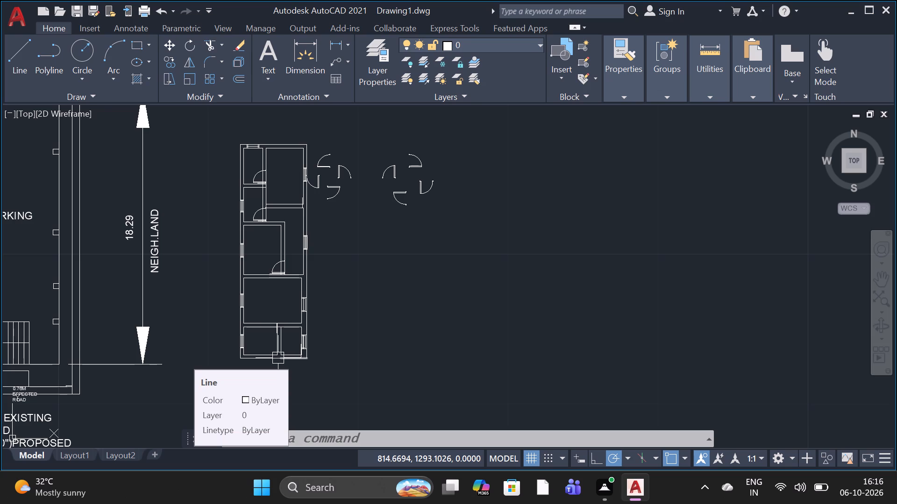
{"action": "scroll", "coordinate": [364, 161], "scroll_direction": "up", "scroll_amount": 1}
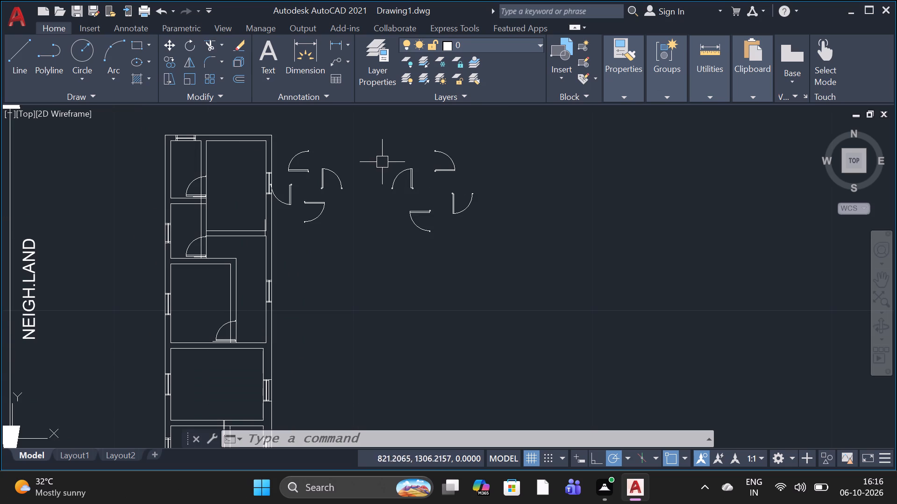
{"action": "scroll", "coordinate": [289, 181], "scroll_direction": "up", "scroll_amount": 4}
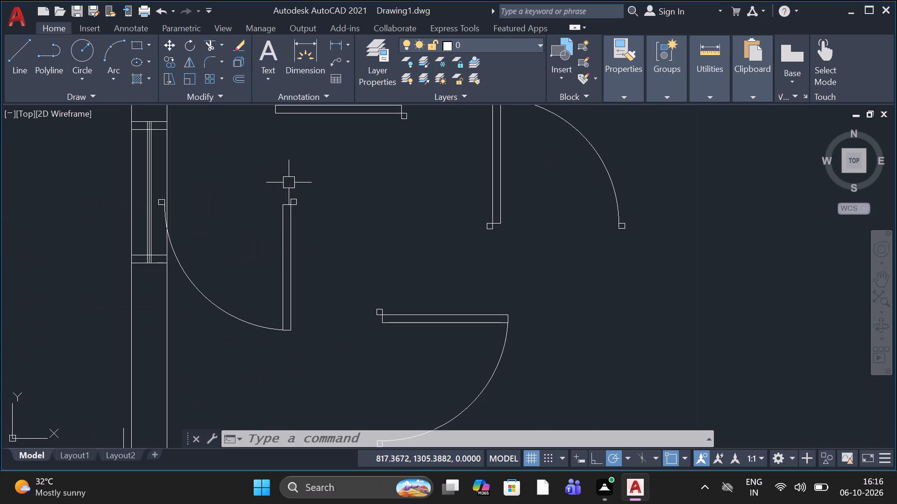
{"action": "type", "text": "CO"}
{"action": "key", "text": "space"}
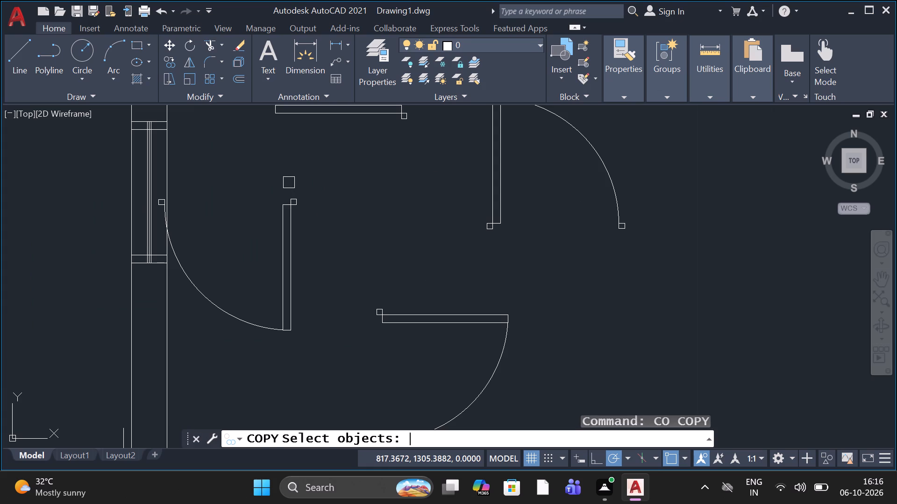
{"action": "left_click", "coordinate": [338, 166]}
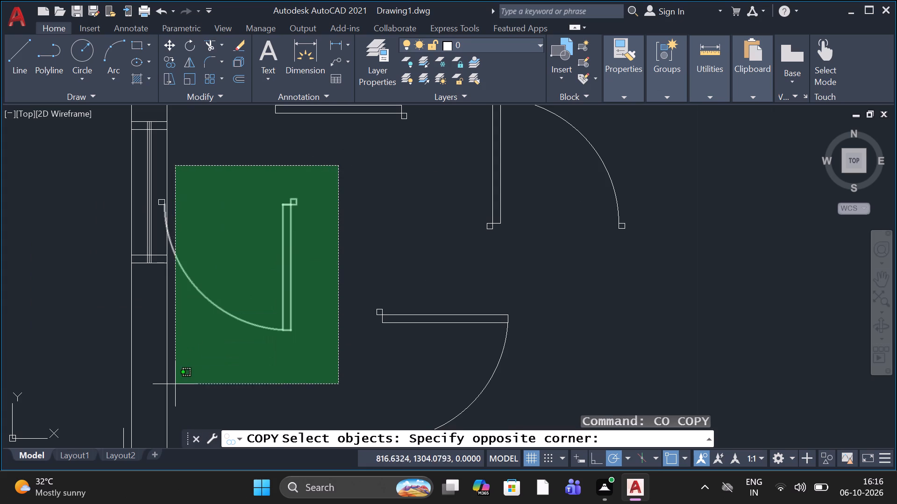
{"action": "left_click", "coordinate": [183, 378]}
{"action": "scroll", "coordinate": [282, 197], "scroll_direction": "up", "scroll_amount": 2}
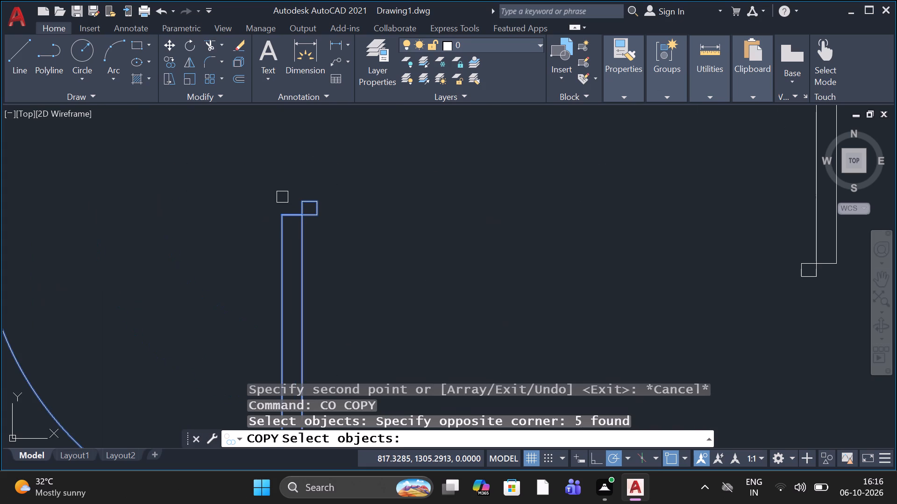
{"action": "key", "text": "space"}
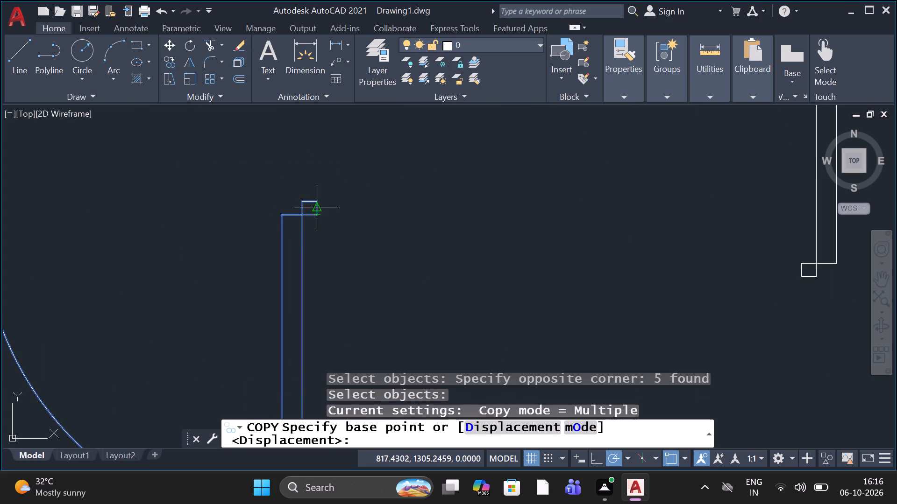
{"action": "scroll", "coordinate": [318, 200], "scroll_direction": "up", "scroll_amount": 1}
{"action": "left_click", "coordinate": [319, 199]}
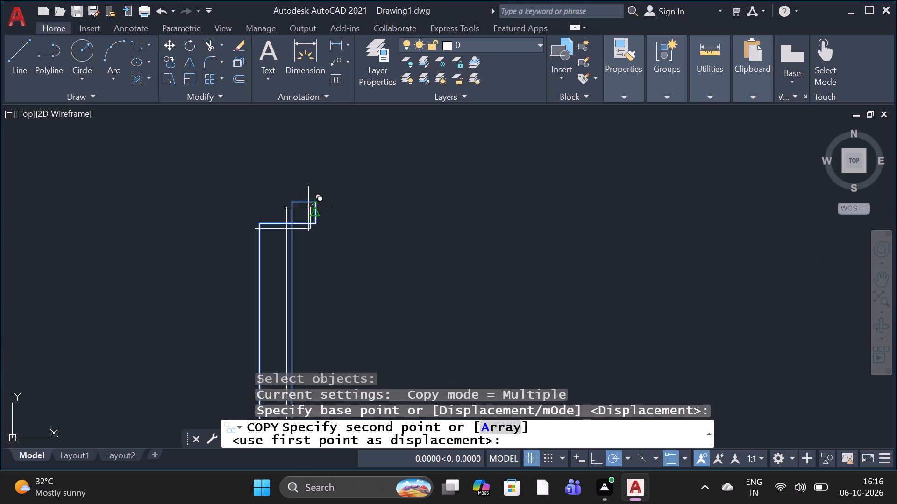
{"action": "scroll", "coordinate": [304, 210], "scroll_direction": "down", "scroll_amount": 4}
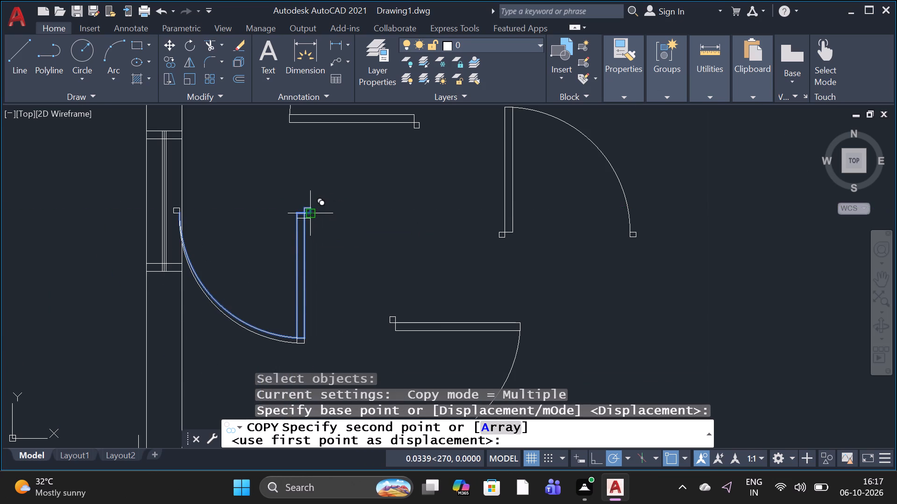
{"action": "scroll", "coordinate": [306, 217], "scroll_direction": "down", "scroll_amount": 2}
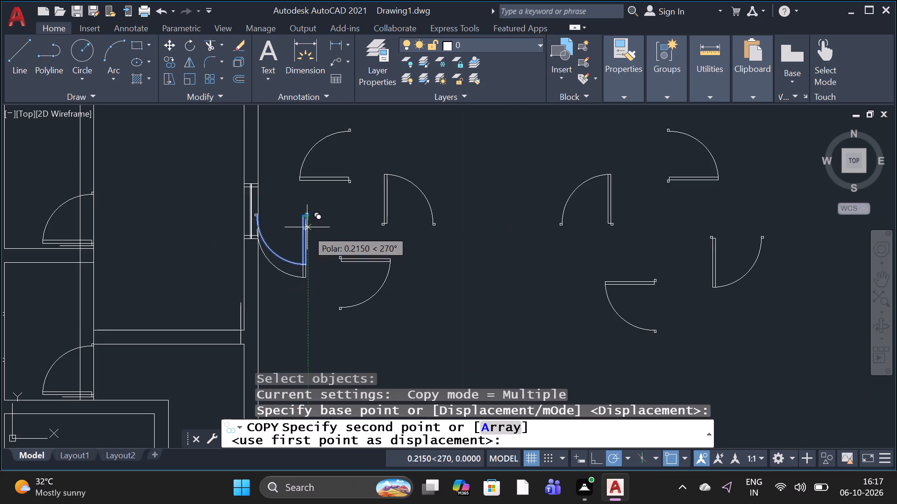
{"action": "scroll", "coordinate": [242, 271], "scroll_direction": "down", "scroll_amount": 2}
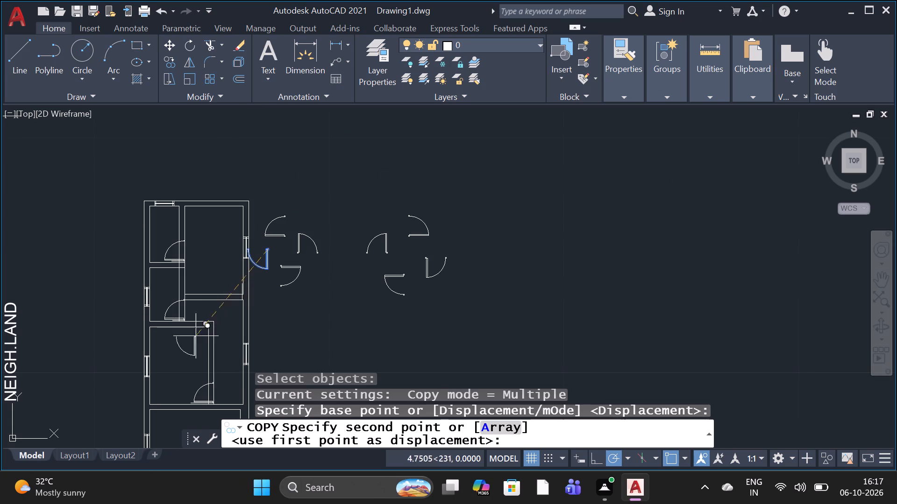
{"action": "scroll", "coordinate": [187, 339], "scroll_direction": "down", "scroll_amount": 2}
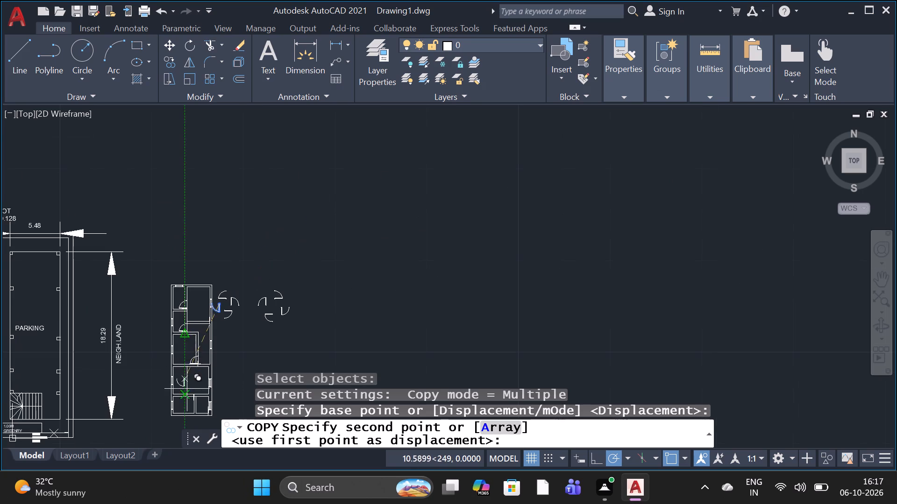
{"action": "scroll", "coordinate": [184, 418], "scroll_direction": "up", "scroll_amount": 6}
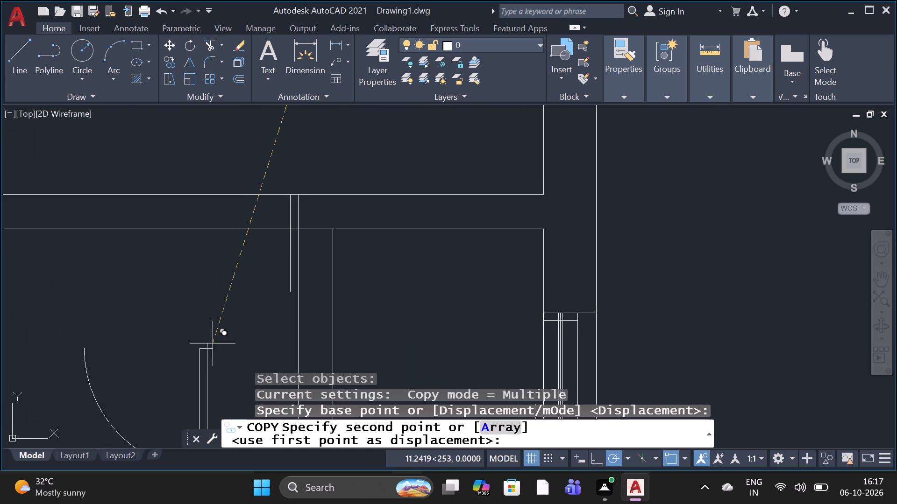
{"action": "scroll", "coordinate": [296, 208], "scroll_direction": "up", "scroll_amount": 3}
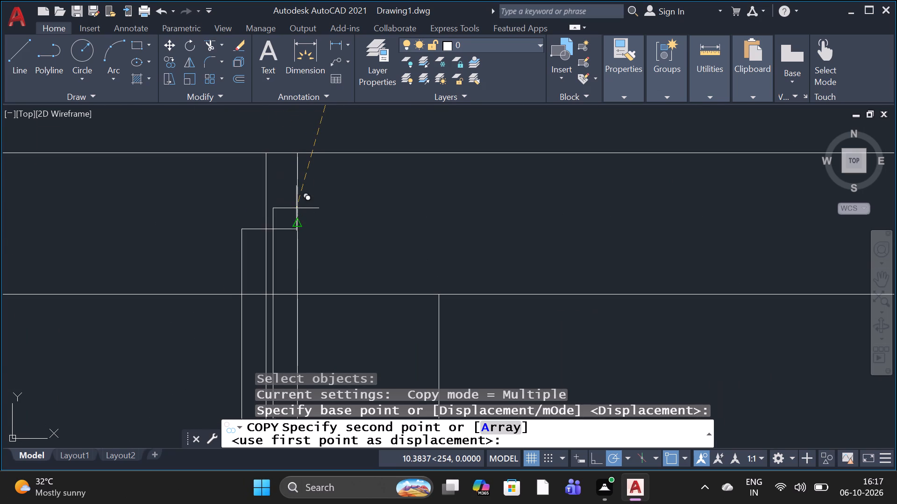
{"action": "left_click", "coordinate": [267, 154]}
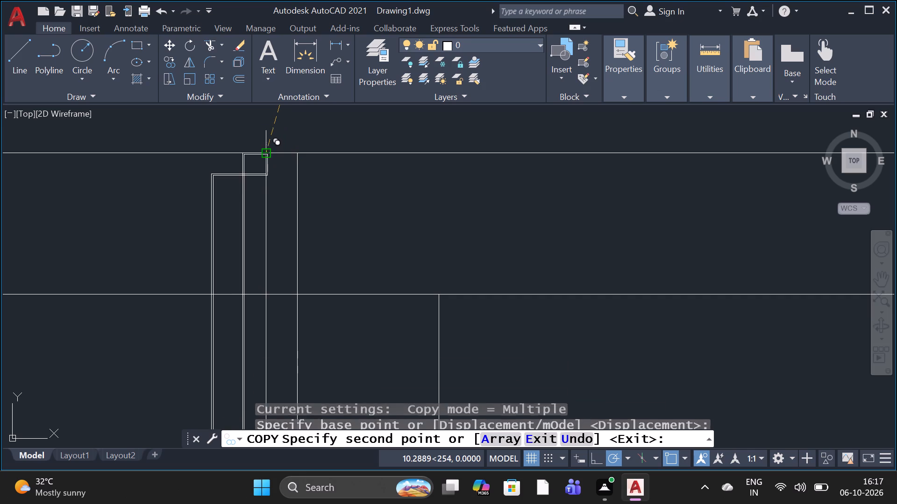
{"action": "scroll", "coordinate": [263, 154], "scroll_direction": "down", "scroll_amount": 2}
{"action": "scroll", "coordinate": [267, 231], "scroll_direction": "down", "scroll_amount": 1}
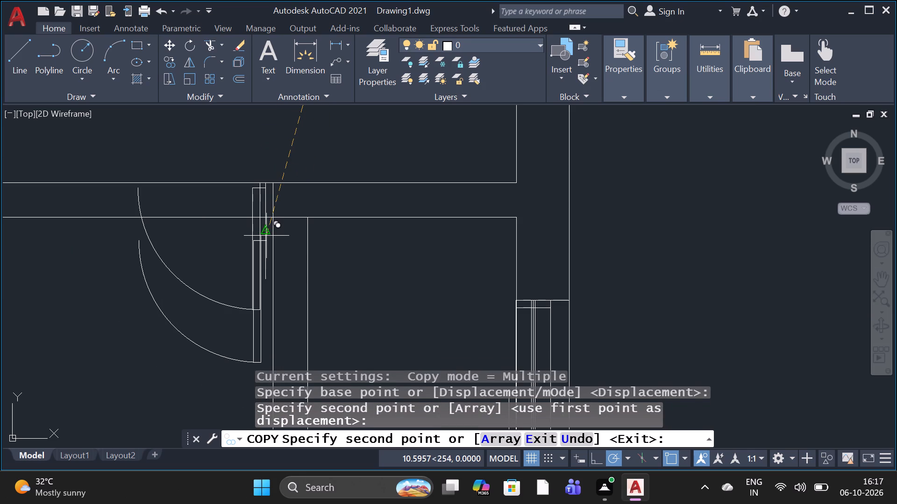
{"action": "key", "text": "space"}
Draw the missing rectangular jamb, about 0.068 wide, from the wall line at the arc end of the door swing above the bottom-left room.
{"action": "scroll", "coordinate": [266, 236], "scroll_direction": "down", "scroll_amount": 2}
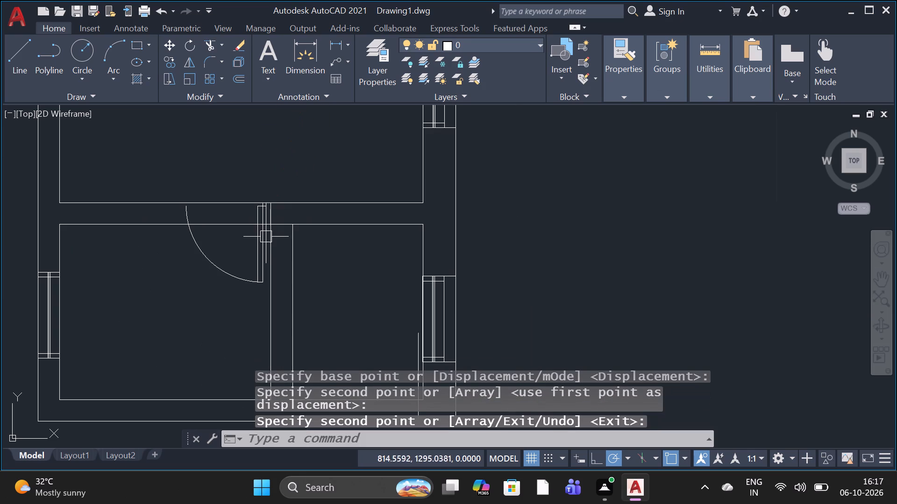
{"action": "scroll", "coordinate": [197, 216], "scroll_direction": "up", "scroll_amount": 3}
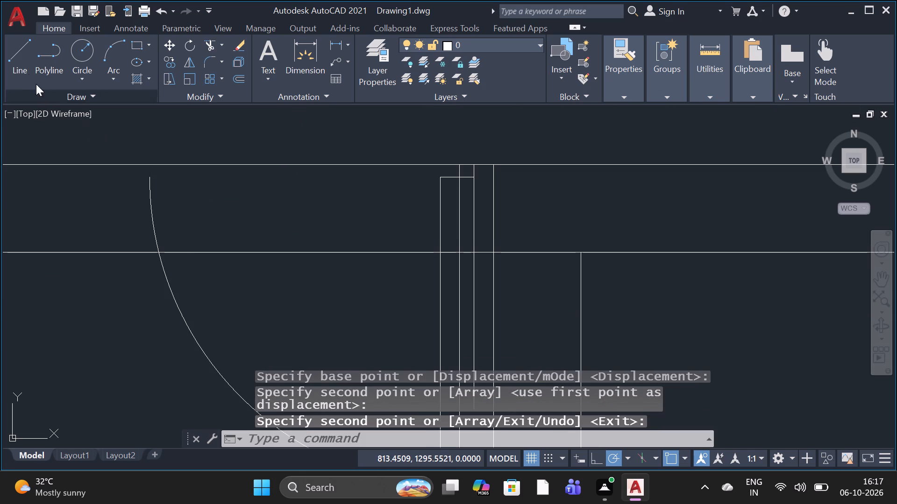
{"action": "left_click", "coordinate": [22, 67]}
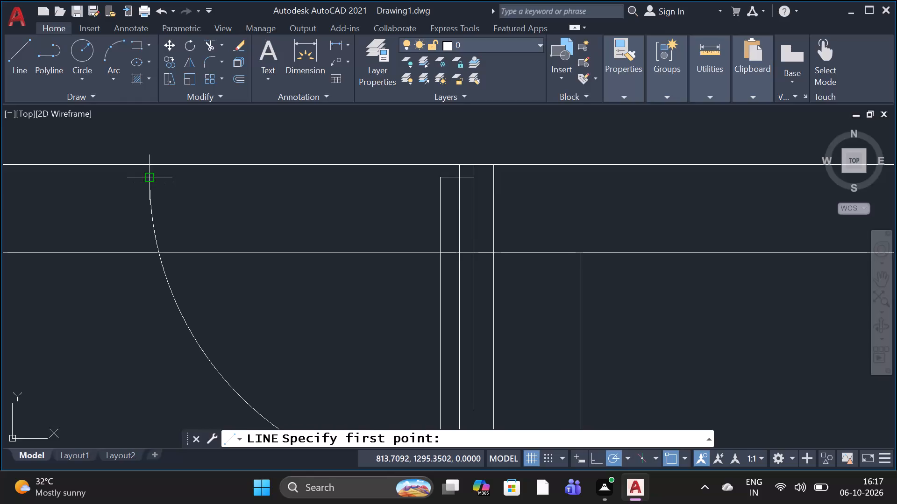
{"action": "left_click", "coordinate": [148, 181]}
{"action": "left_click", "coordinate": [148, 165]}
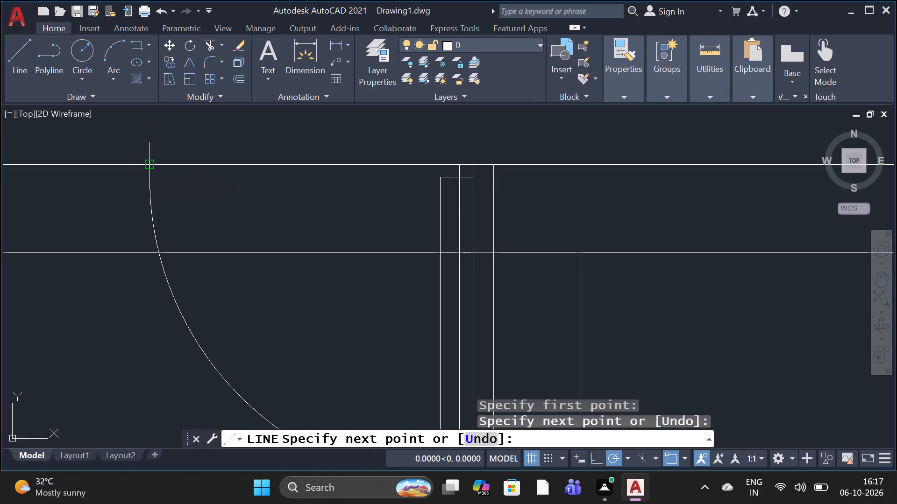
{"action": "left_click", "coordinate": [123, 163]}
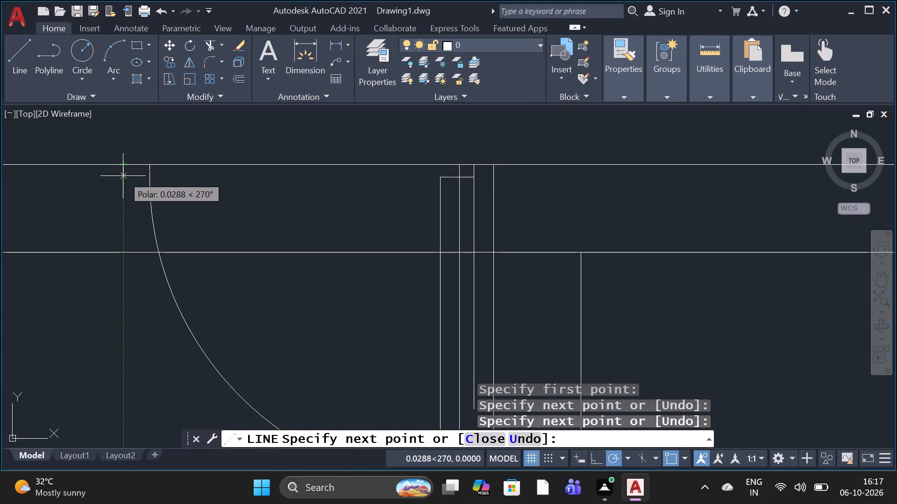
{"action": "left_click", "coordinate": [123, 182]}
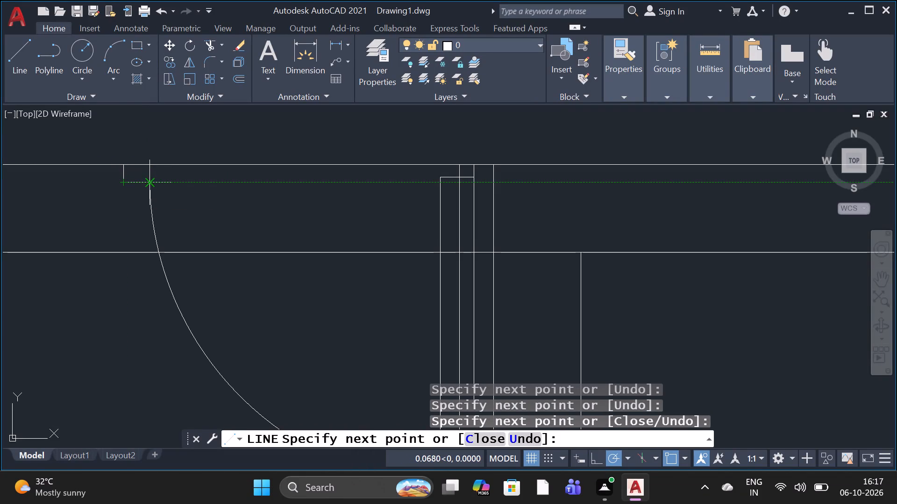
{"action": "left_click", "coordinate": [149, 186]}
{"action": "key", "text": "space"}
Examine the placed doors across the floor plan, the bottom rooms' remaining opening, and the two groups of prepared door-swing symbols.
{"action": "scroll", "coordinate": [0, 388], "scroll_direction": "down", "scroll_amount": 1}
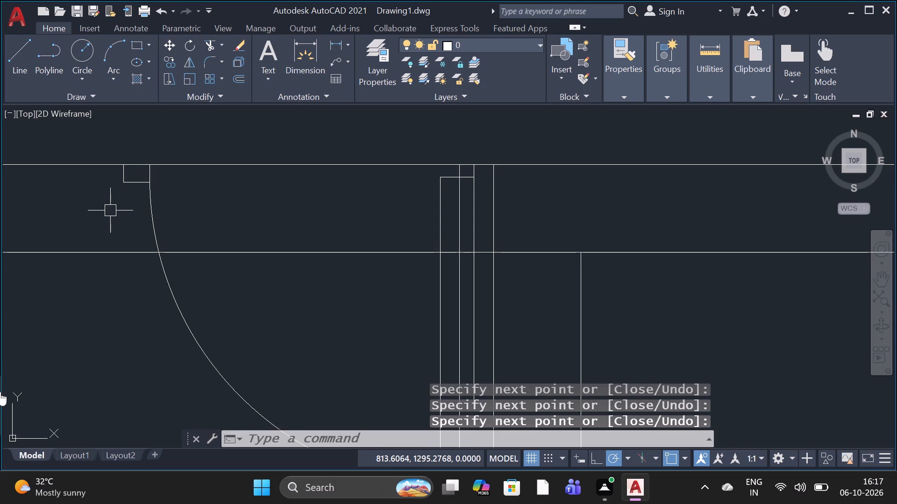
{"action": "scroll", "coordinate": [0, 392], "scroll_direction": "down", "scroll_amount": 4}
{"action": "scroll", "coordinate": [160, 369], "scroll_direction": "down", "scroll_amount": 2}
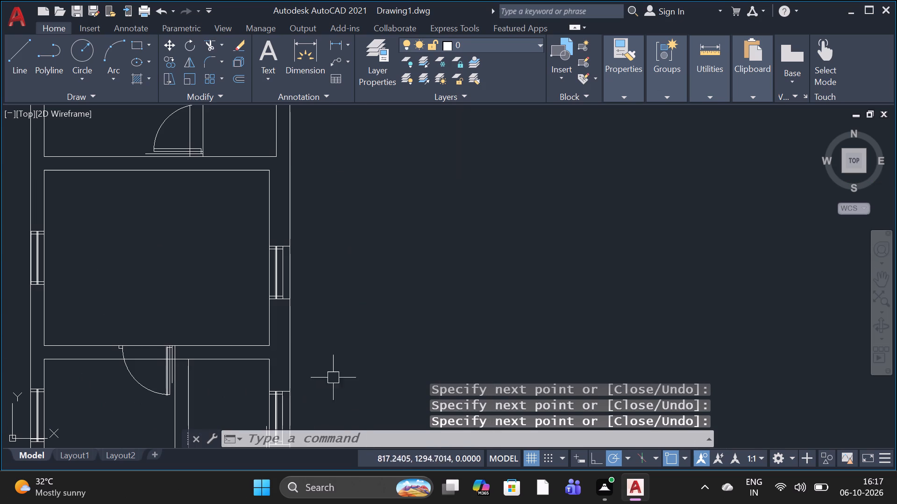
{"action": "scroll", "coordinate": [330, 333], "scroll_direction": "down", "scroll_amount": 2}
{"action": "scroll", "coordinate": [487, 245], "scroll_direction": "down", "scroll_amount": 1}
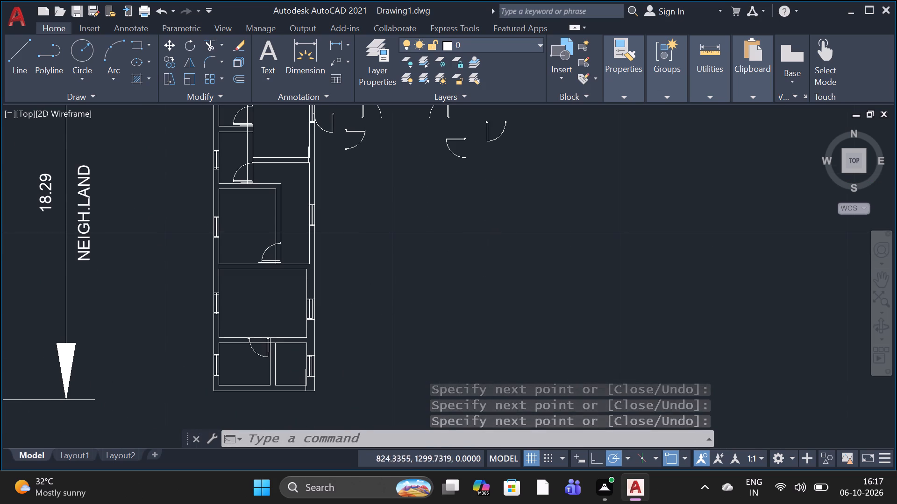
{"action": "scroll", "coordinate": [539, 144], "scroll_direction": "up", "scroll_amount": 3}
{"action": "scroll", "coordinate": [539, 144], "scroll_direction": "down", "scroll_amount": 2}
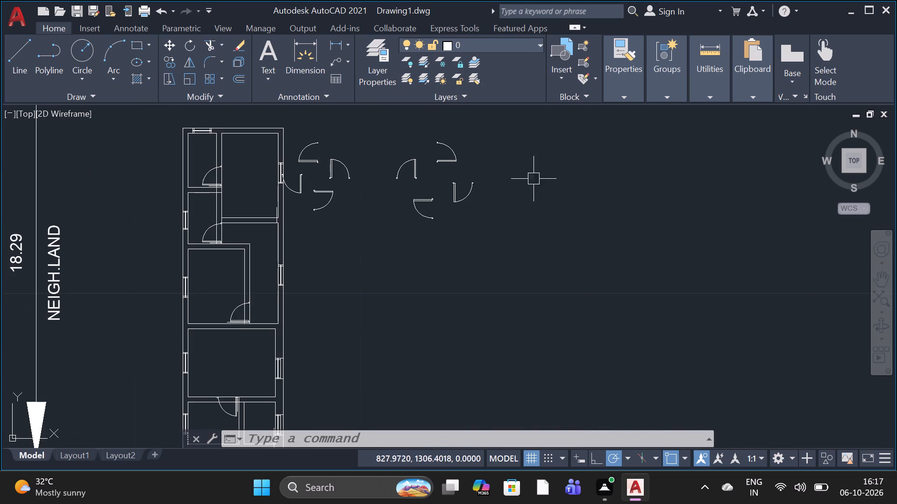
{"action": "scroll", "coordinate": [262, 378], "scroll_direction": "down", "scroll_amount": 2}
{"action": "scroll", "coordinate": [266, 413], "scroll_direction": "up", "scroll_amount": 2}
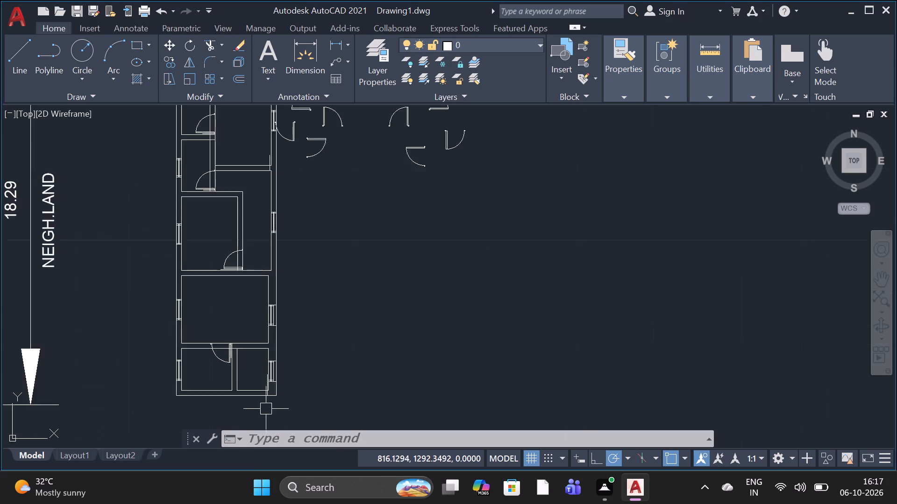
{"action": "scroll", "coordinate": [266, 409], "scroll_direction": "up", "scroll_amount": 2}
{"action": "scroll", "coordinate": [266, 408], "scroll_direction": "down", "scroll_amount": 1}
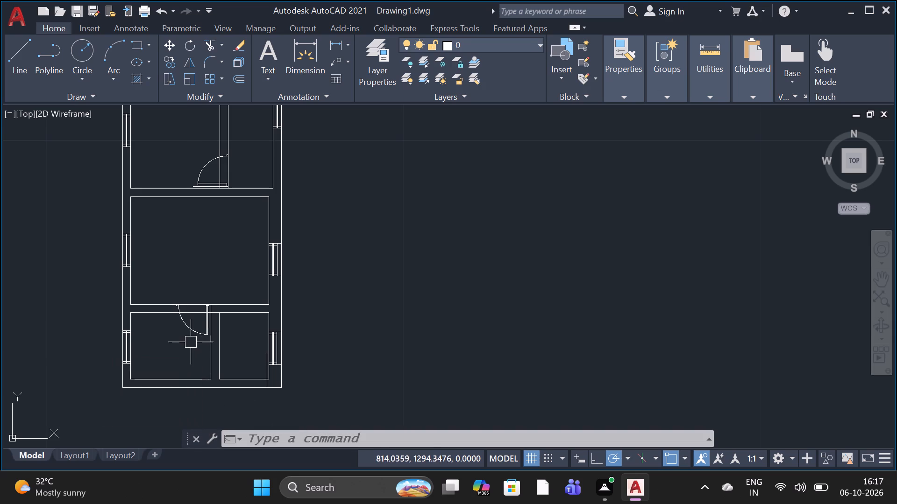
{"action": "scroll", "coordinate": [191, 341], "scroll_direction": "down", "scroll_amount": 2}
{"action": "scroll", "coordinate": [195, 338], "scroll_direction": "up", "scroll_amount": 1}
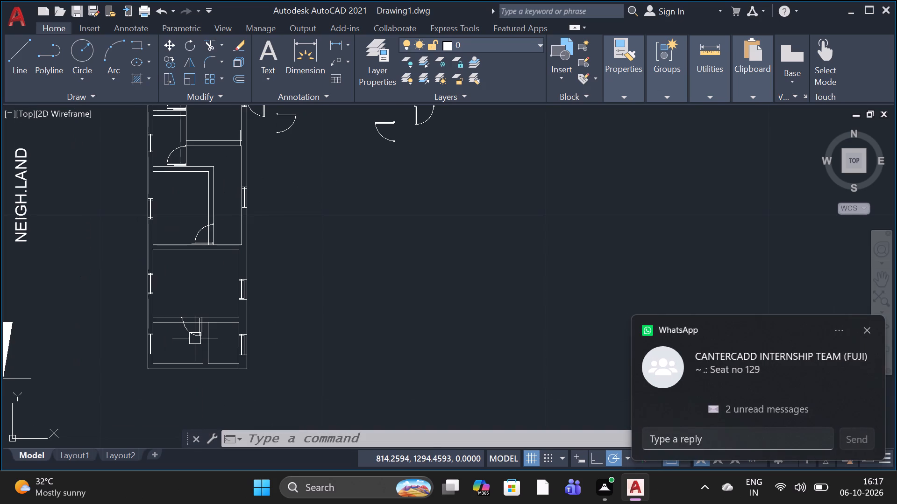
{"action": "scroll", "coordinate": [195, 338], "scroll_direction": "down", "scroll_amount": 2}
{"action": "scroll", "coordinate": [218, 220], "scroll_direction": "up", "scroll_amount": 2}
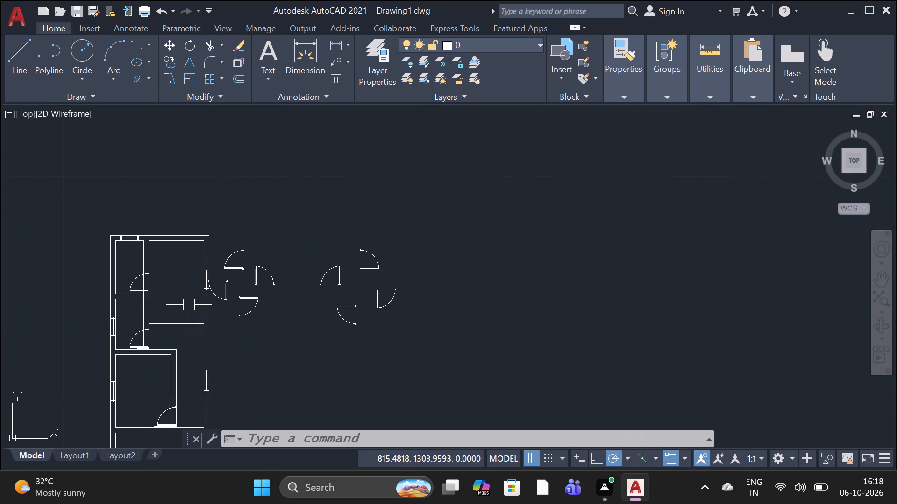
{"action": "scroll", "coordinate": [194, 298], "scroll_direction": "down", "scroll_amount": 1}
{"action": "scroll", "coordinate": [196, 413], "scroll_direction": "up", "scroll_amount": 2}
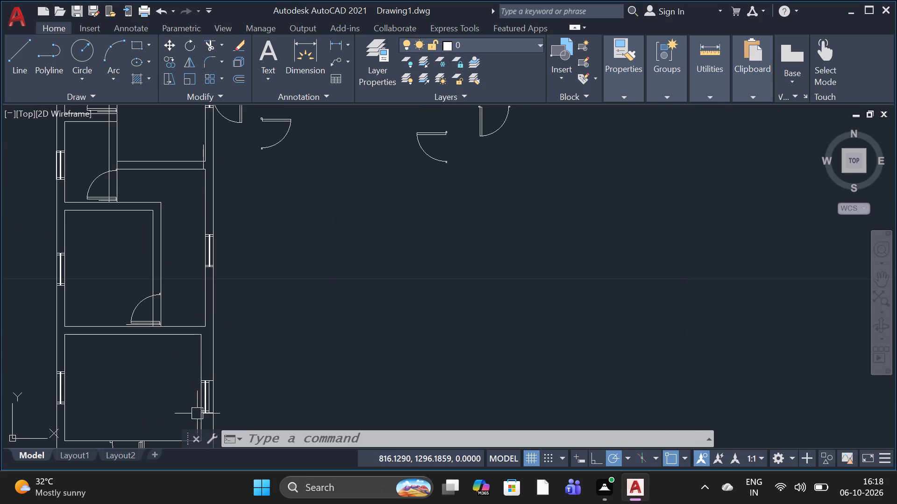
{"action": "scroll", "coordinate": [200, 399], "scroll_direction": "down", "scroll_amount": 3}
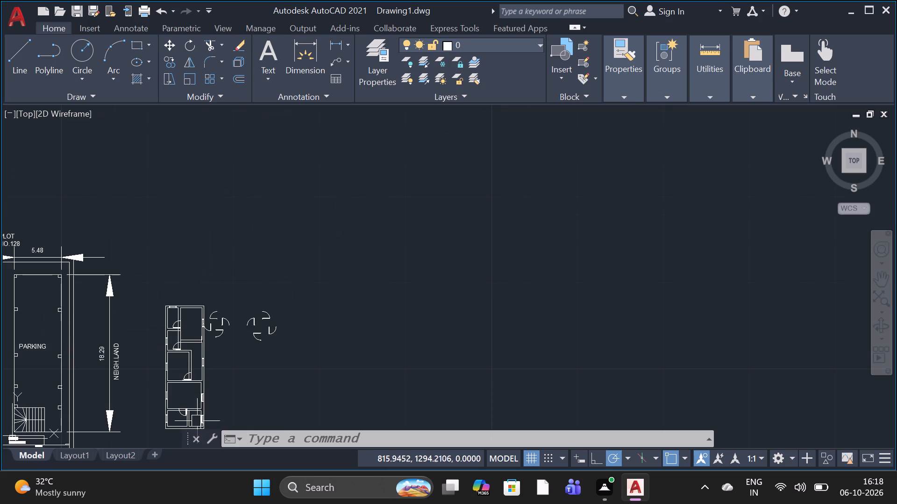
{"action": "scroll", "coordinate": [193, 427], "scroll_direction": "up", "scroll_amount": 2}
{"action": "scroll", "coordinate": [202, 392], "scroll_direction": "down", "scroll_amount": 2}
{"action": "scroll", "coordinate": [190, 413], "scroll_direction": "up", "scroll_amount": 2}
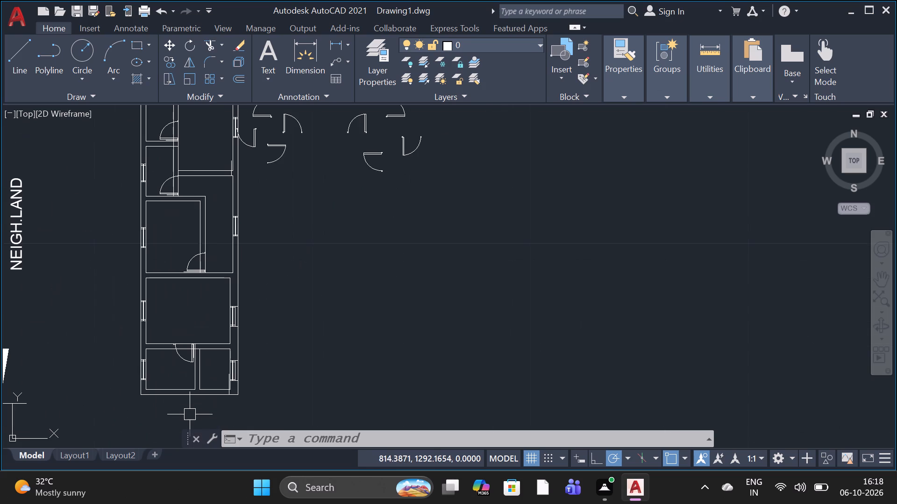
{"action": "scroll", "coordinate": [190, 414], "scroll_direction": "up", "scroll_amount": 1}
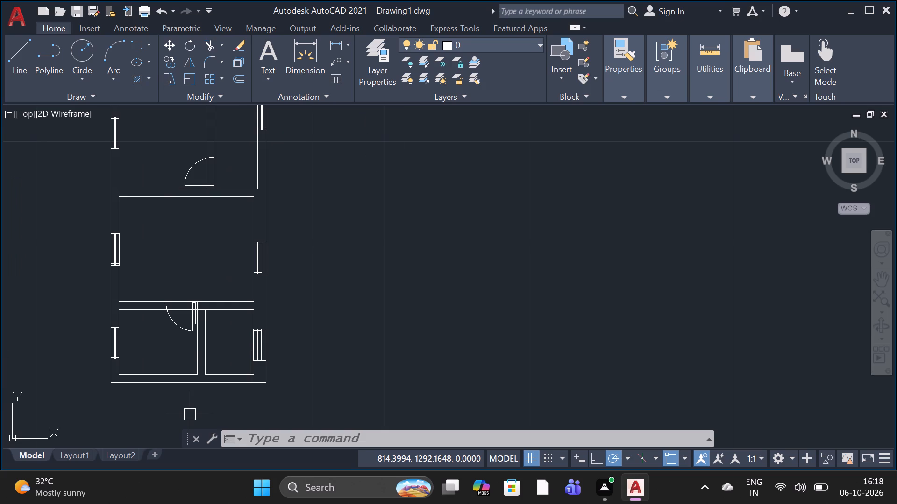
{"action": "scroll", "coordinate": [190, 414], "scroll_direction": "down", "scroll_amount": 1}
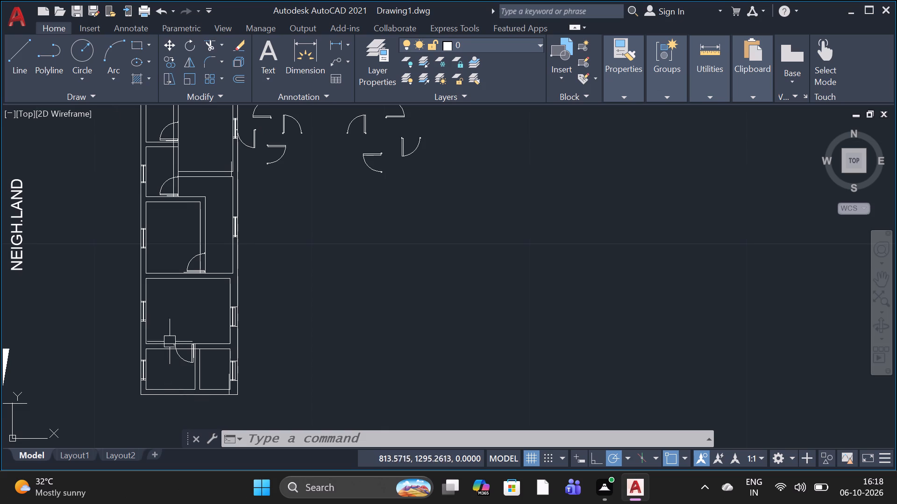
{"action": "scroll", "coordinate": [164, 315], "scroll_direction": "down", "scroll_amount": 1}
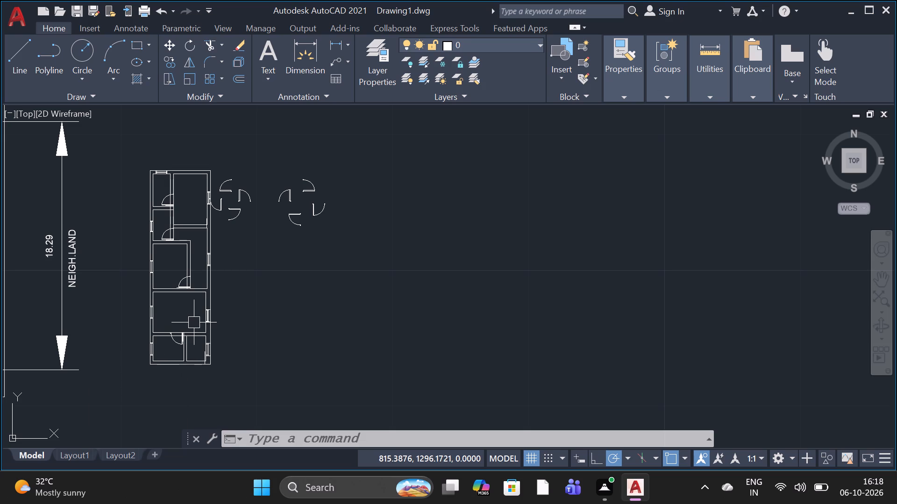
{"action": "scroll", "coordinate": [194, 322], "scroll_direction": "up", "scroll_amount": 2}
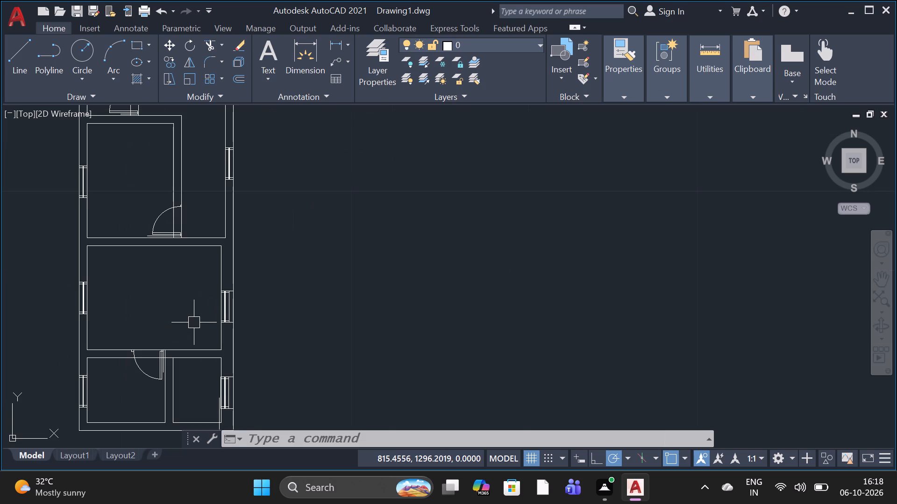
{"action": "scroll", "coordinate": [194, 322], "scroll_direction": "down", "scroll_amount": 3}
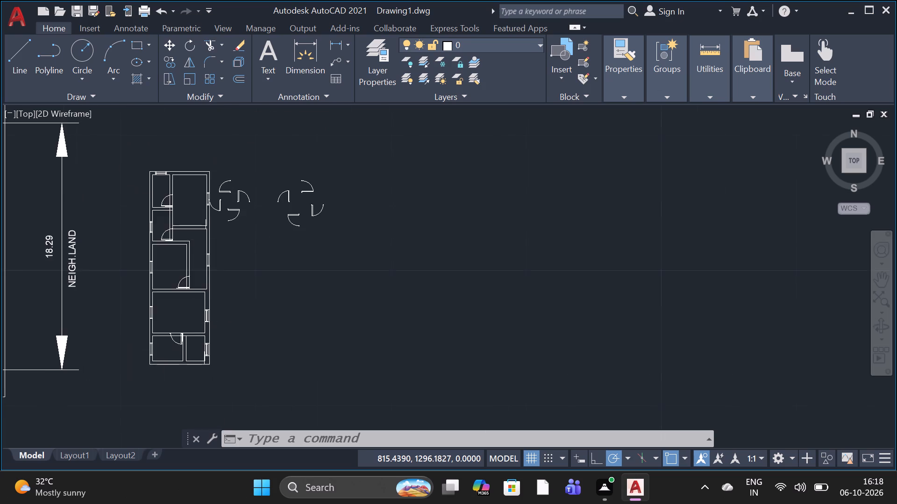
{"action": "scroll", "coordinate": [205, 396], "scroll_direction": "up", "scroll_amount": 1}
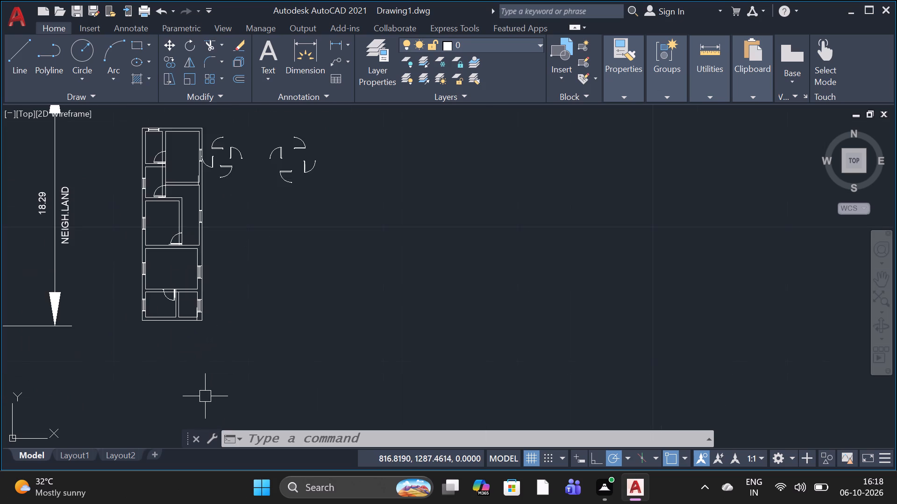
{"action": "scroll", "coordinate": [205, 396], "scroll_direction": "up", "scroll_amount": 1}
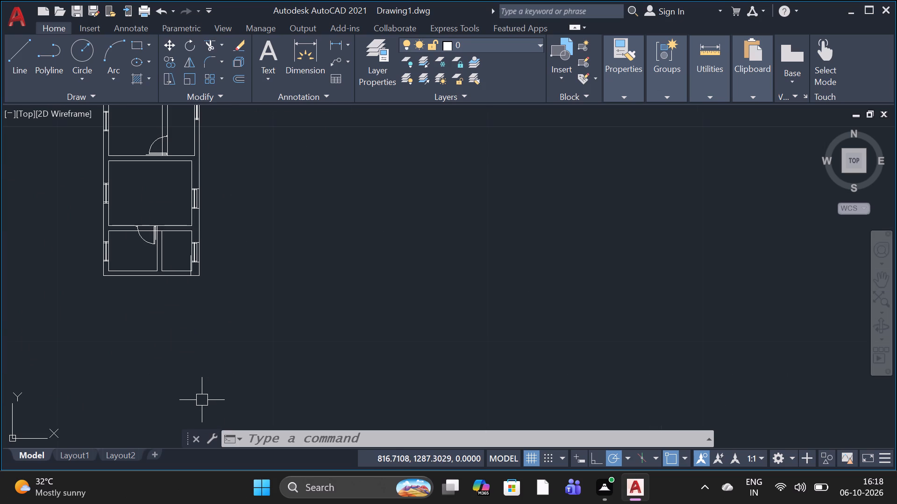
{"action": "scroll", "coordinate": [202, 400], "scroll_direction": "down", "scroll_amount": 2}
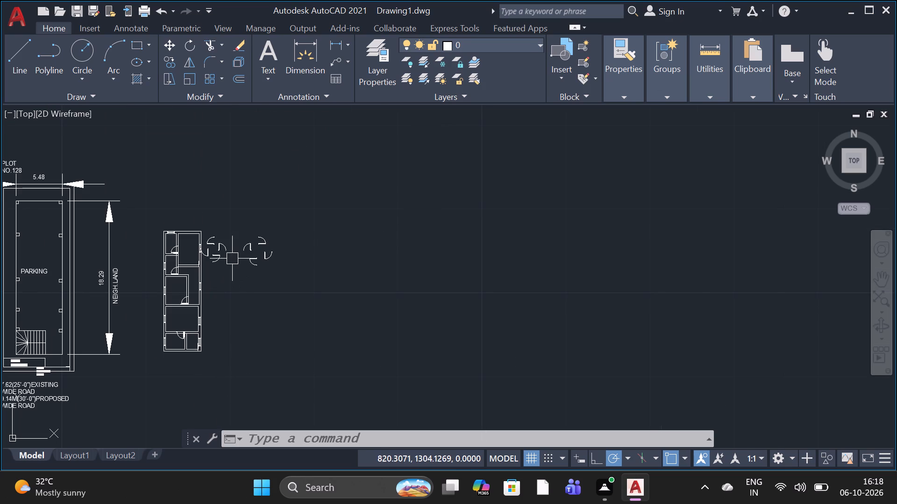
{"action": "scroll", "coordinate": [232, 259], "scroll_direction": "up", "scroll_amount": 1}
{"action": "scroll", "coordinate": [194, 328], "scroll_direction": "down", "scroll_amount": 1}
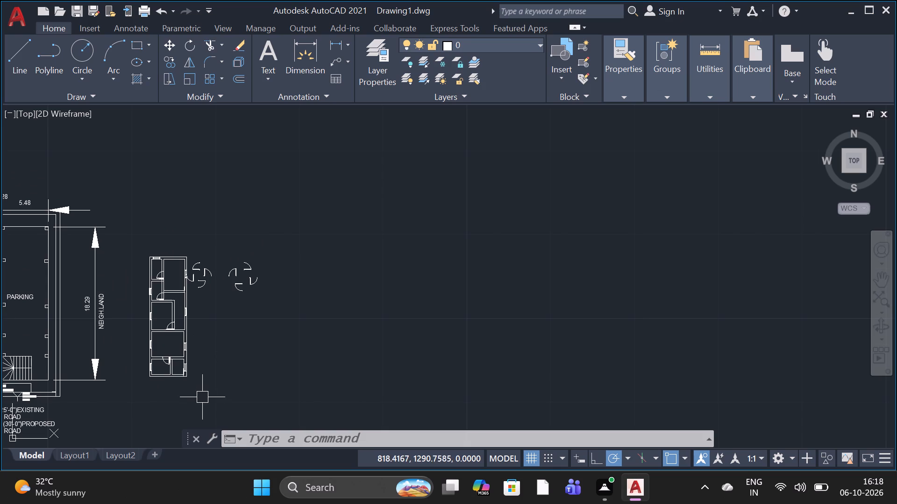
Copy the right group's leftmost door swing from its hinge jamb's bottom-right corner to the 0.0508 mark's lower end on the bottom-right room's outer bottom wall.
{"action": "scroll", "coordinate": [229, 270], "scroll_direction": "up", "scroll_amount": 3}
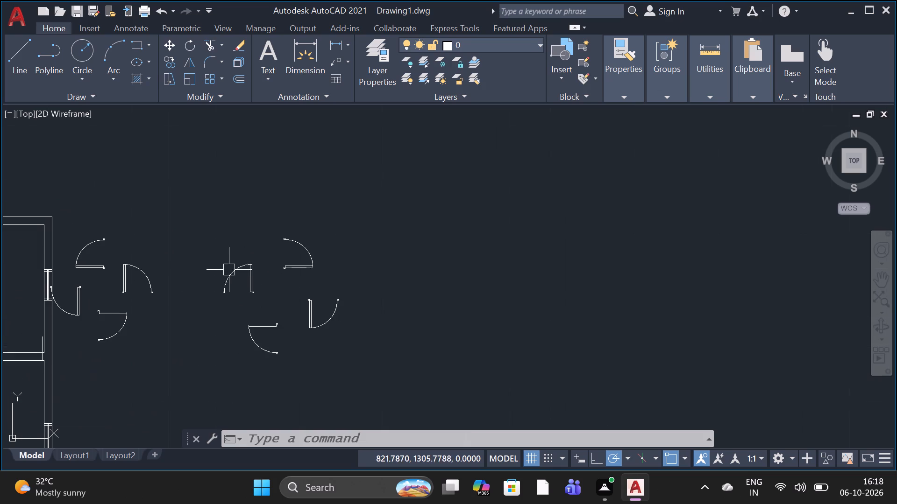
{"action": "scroll", "coordinate": [261, 282], "scroll_direction": "up", "scroll_amount": 1}
{"action": "type", "text": "CO"}
{"action": "key", "text": "space"}
{"action": "scroll", "coordinate": [271, 305], "scroll_direction": "up", "scroll_amount": 1}
{"action": "left_click", "coordinate": [271, 194]}
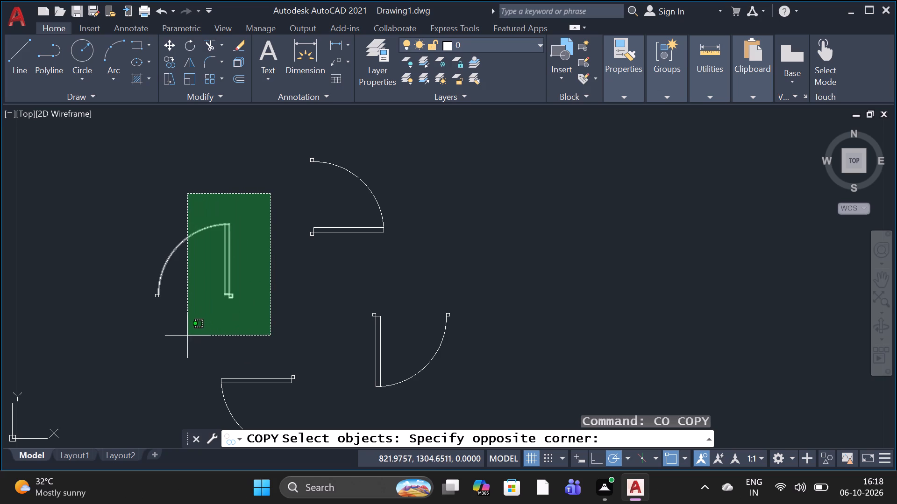
{"action": "left_click", "coordinate": [152, 337]}
{"action": "key", "text": "space"}
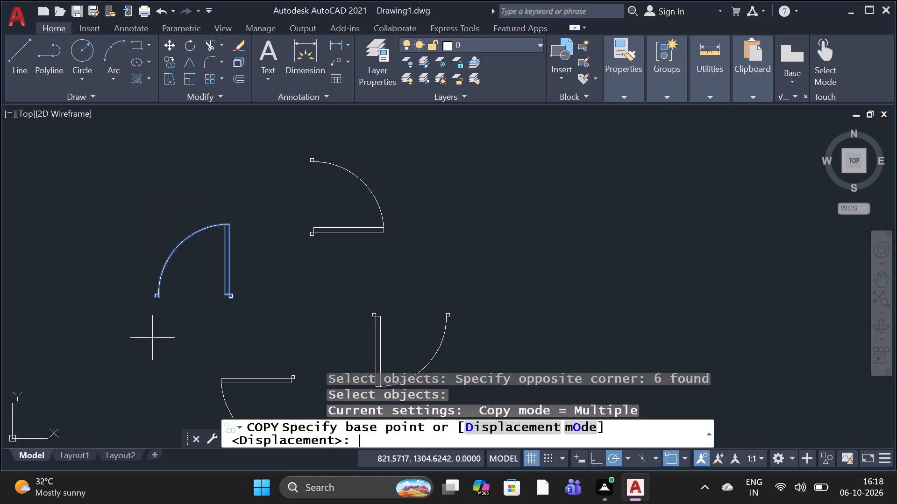
{"action": "scroll", "coordinate": [253, 307], "scroll_direction": "up", "scroll_amount": 3}
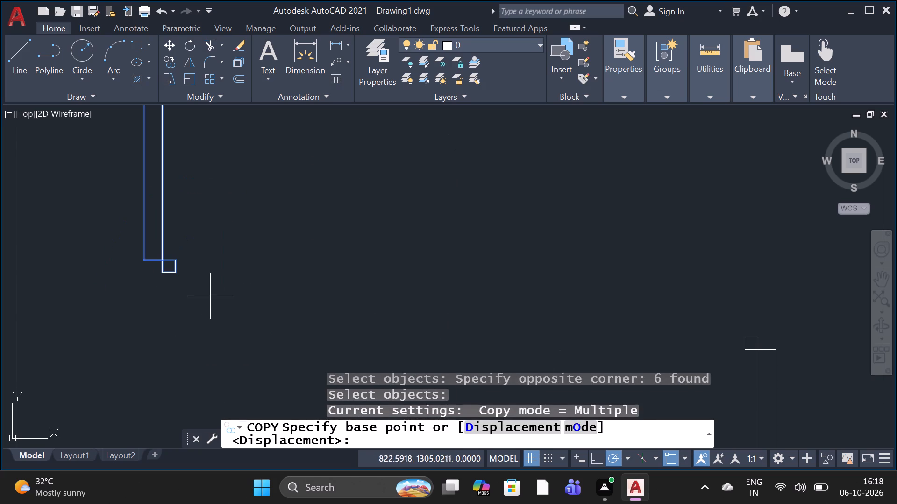
{"action": "scroll", "coordinate": [210, 295], "scroll_direction": "up", "scroll_amount": 2}
{"action": "scroll", "coordinate": [122, 233], "scroll_direction": "up", "scroll_amount": 2}
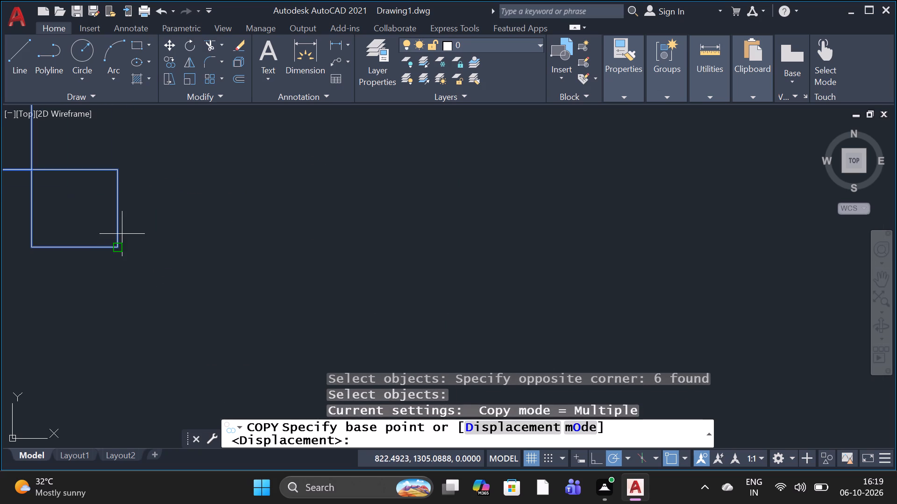
{"action": "left_click", "coordinate": [118, 241]}
{"action": "scroll", "coordinate": [119, 252], "scroll_direction": "down", "scroll_amount": 3}
{"action": "scroll", "coordinate": [172, 301], "scroll_direction": "down", "scroll_amount": 3}
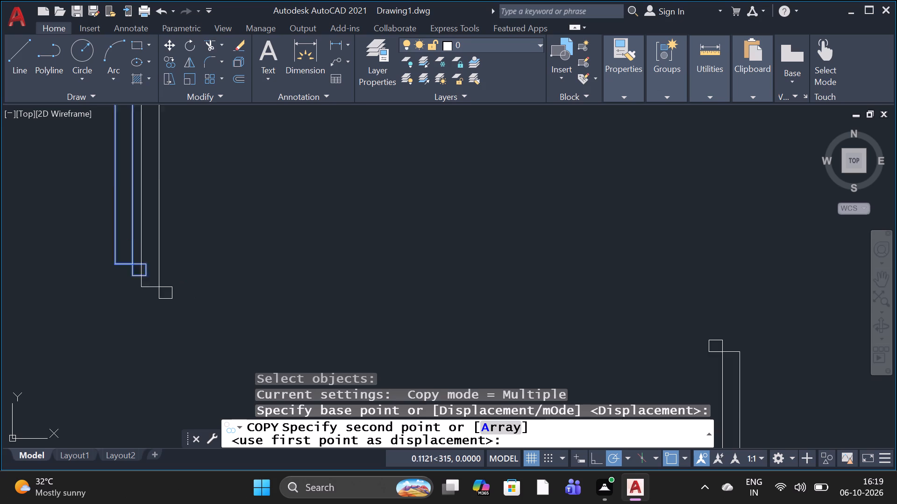
{"action": "scroll", "coordinate": [183, 321], "scroll_direction": "down", "scroll_amount": 3}
{"action": "scroll", "coordinate": [121, 329], "scroll_direction": "down", "scroll_amount": 5}
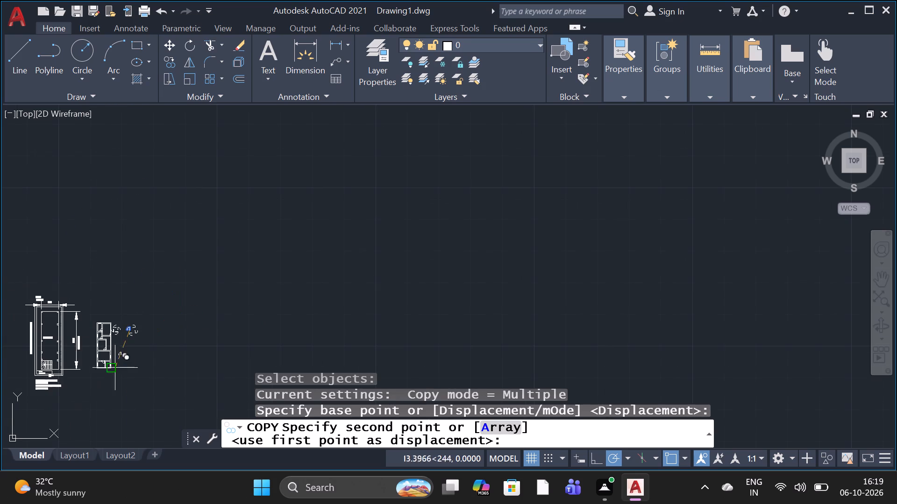
{"action": "scroll", "coordinate": [106, 392], "scroll_direction": "up", "scroll_amount": 4}
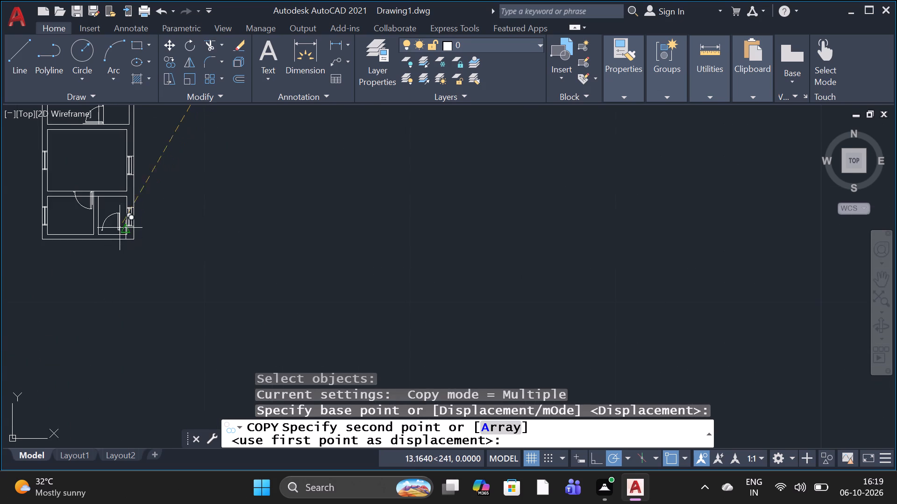
{"action": "scroll", "coordinate": [121, 227], "scroll_direction": "up", "scroll_amount": 4}
{"action": "scroll", "coordinate": [136, 277], "scroll_direction": "up", "scroll_amount": 3}
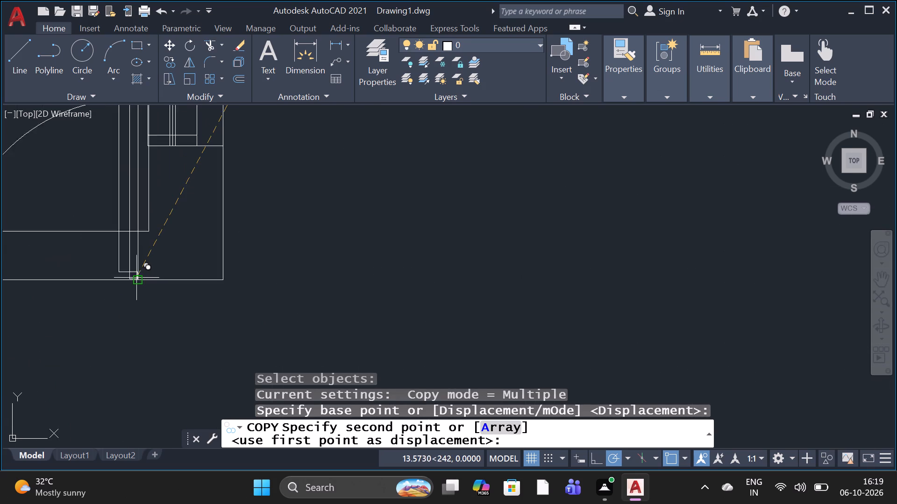
{"action": "scroll", "coordinate": [139, 286], "scroll_direction": "up", "scroll_amount": 4}
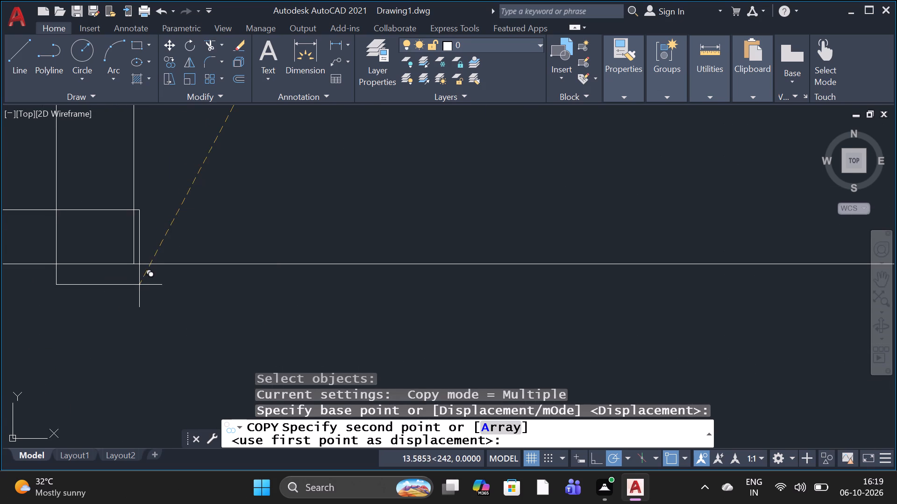
{"action": "left_click", "coordinate": [131, 266]}
{"action": "scroll", "coordinate": [131, 303], "scroll_direction": "down", "scroll_amount": 4}
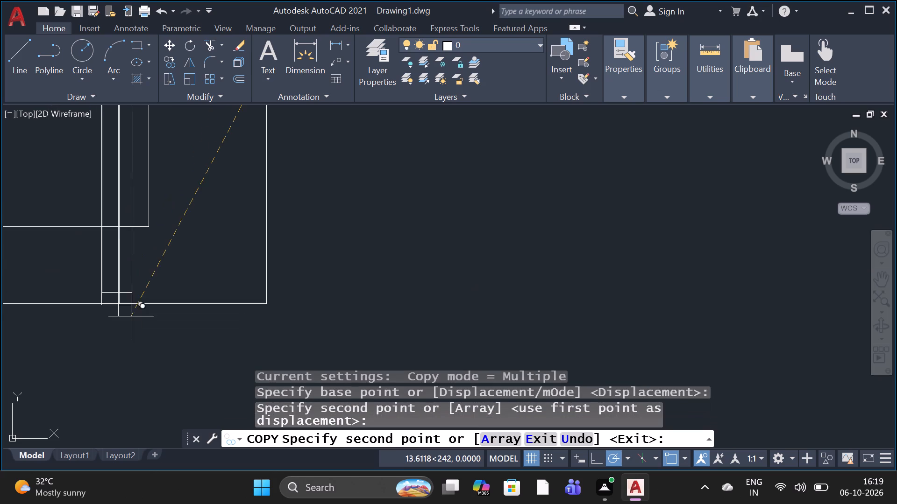
{"action": "scroll", "coordinate": [131, 316], "scroll_direction": "down", "scroll_amount": 3}
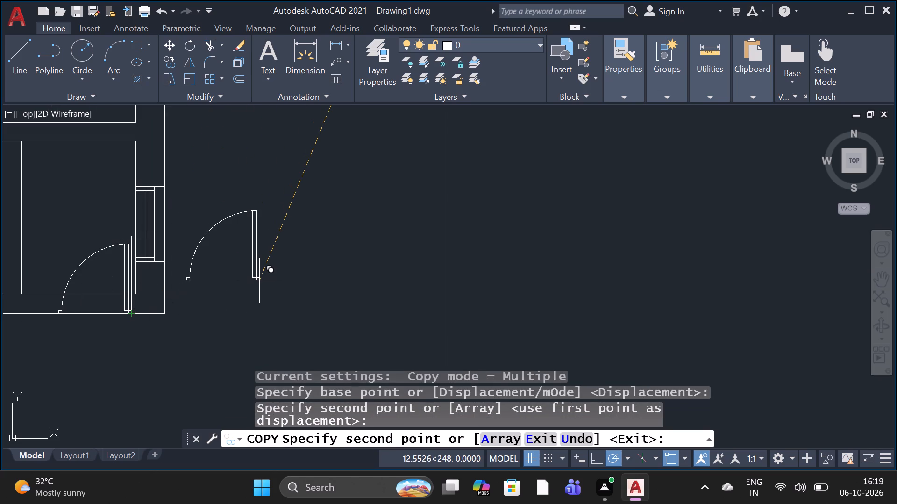
{"action": "key", "text": "space"}
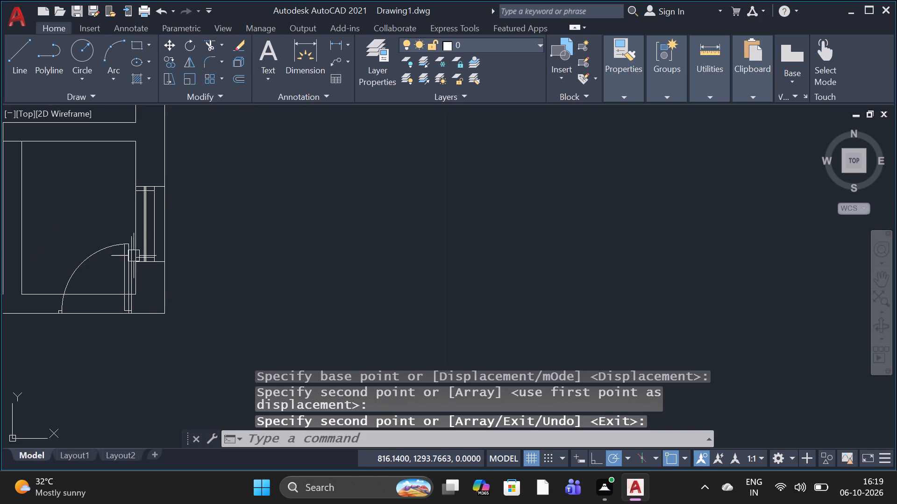
Erase the vertical mark lines beside the door leaves in the bottom-right room and above the bottom rooms' partition.
{"action": "scroll", "coordinate": [133, 258], "scroll_direction": "up", "scroll_amount": 4}
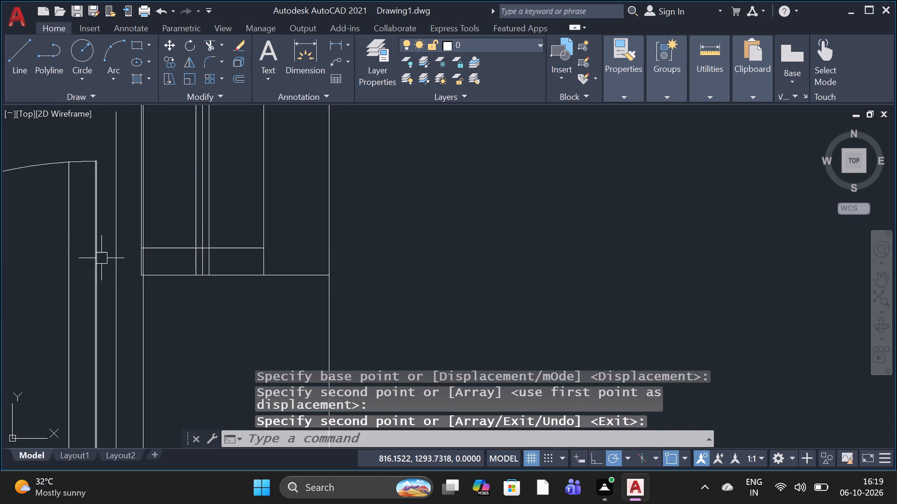
{"action": "scroll", "coordinate": [107, 258], "scroll_direction": "down", "scroll_amount": 1}
{"action": "left_click", "coordinate": [114, 256]}
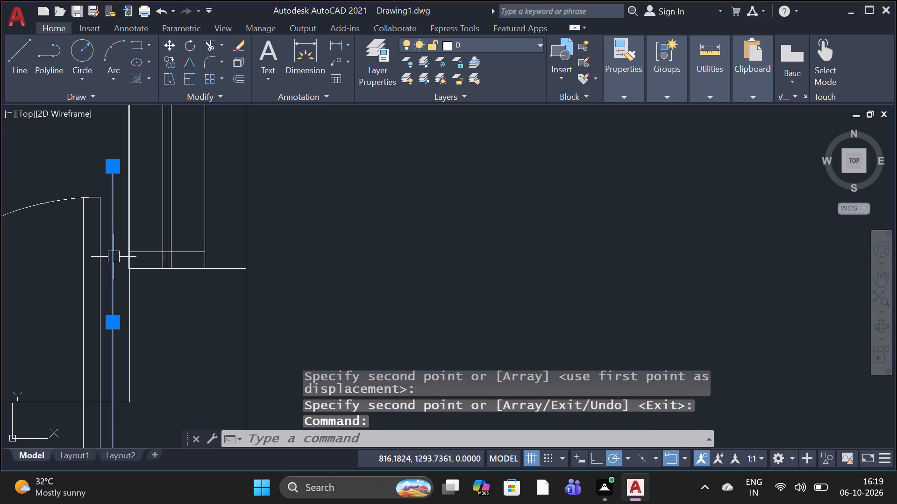
{"action": "key", "text": "Delete"}
{"action": "scroll", "coordinate": [114, 257], "scroll_direction": "down", "scroll_amount": 5}
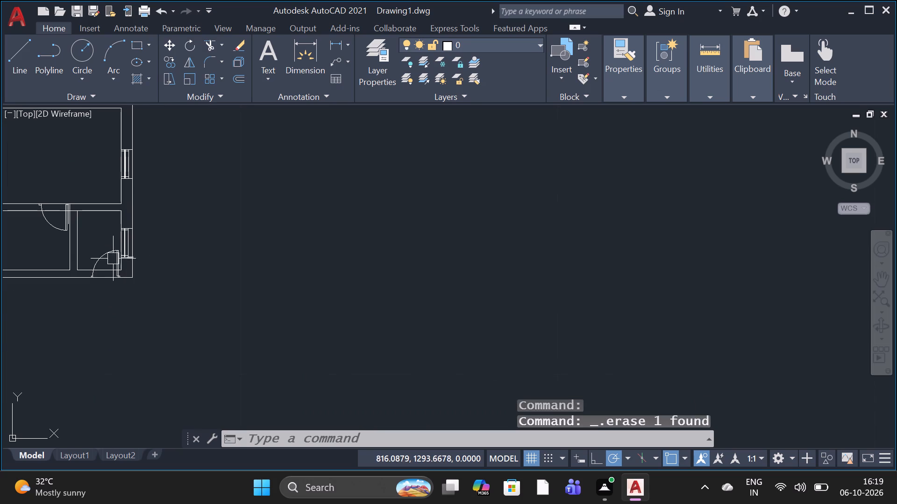
{"action": "scroll", "coordinate": [71, 204], "scroll_direction": "up", "scroll_amount": 4}
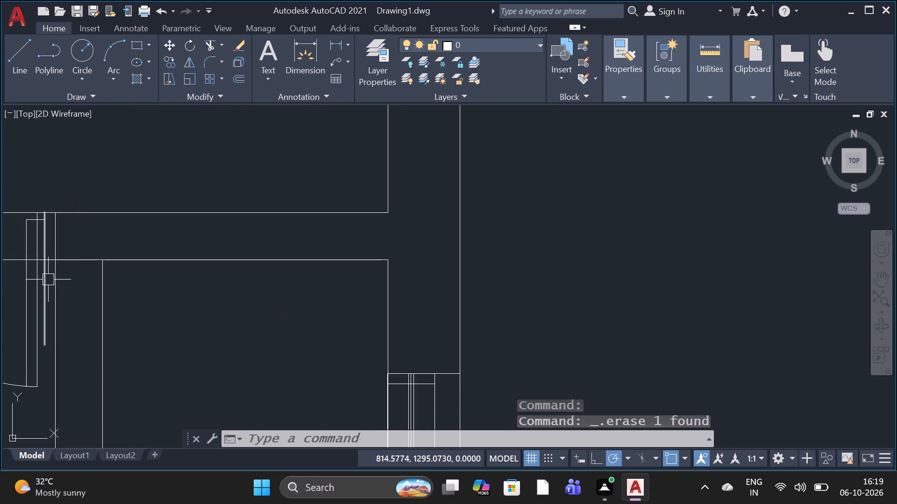
{"action": "left_click", "coordinate": [47, 282]}
{"action": "key", "text": "Delete"}
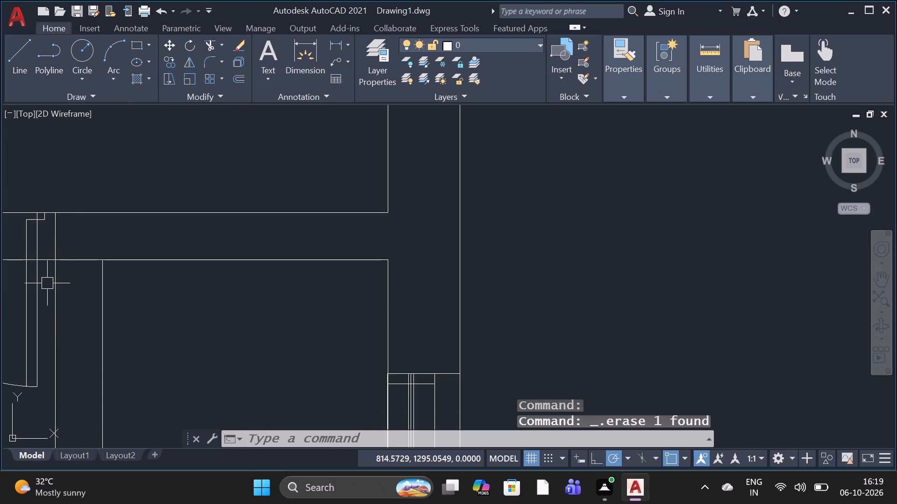
Erase the horizontal mark line beneath the door leaf in the large middle room's right-hand wall.
{"action": "scroll", "coordinate": [0, 320], "scroll_direction": "down", "scroll_amount": 2}
{"action": "scroll", "coordinate": [10, 357], "scroll_direction": "down", "scroll_amount": 3}
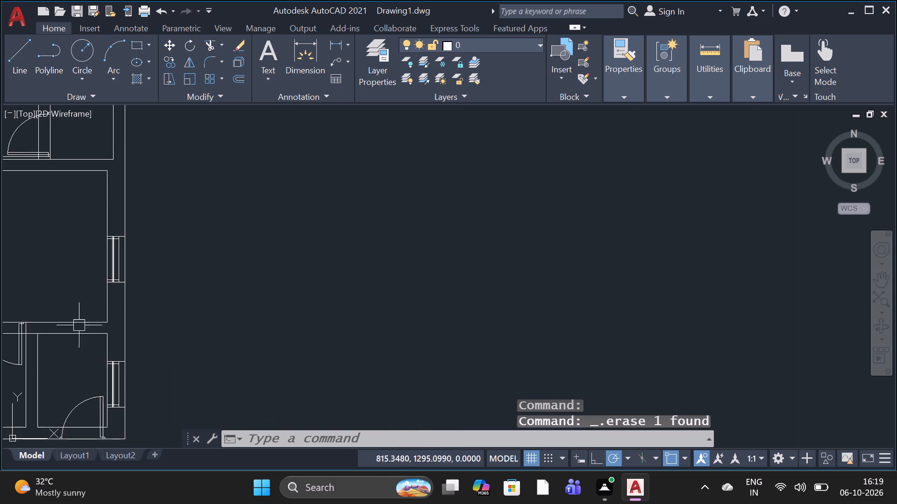
{"action": "scroll", "coordinate": [110, 276], "scroll_direction": "down", "scroll_amount": 3}
{"action": "scroll", "coordinate": [71, 233], "scroll_direction": "up", "scroll_amount": 1}
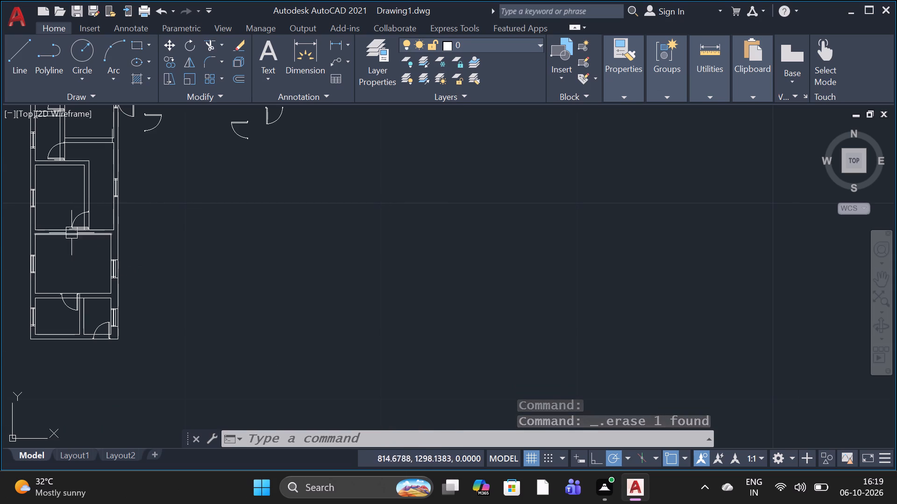
{"action": "scroll", "coordinate": [71, 233], "scroll_direction": "up", "scroll_amount": 5}
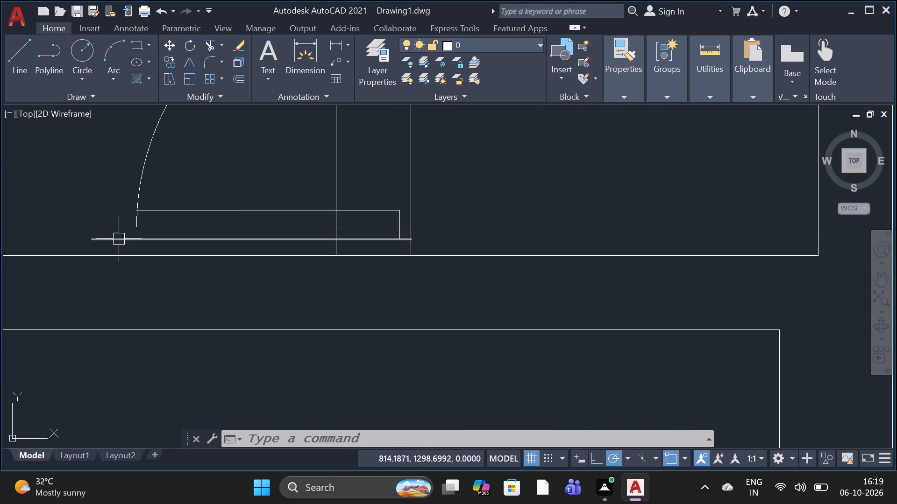
{"action": "left_click", "coordinate": [120, 239]}
{"action": "key", "text": "Delete"}
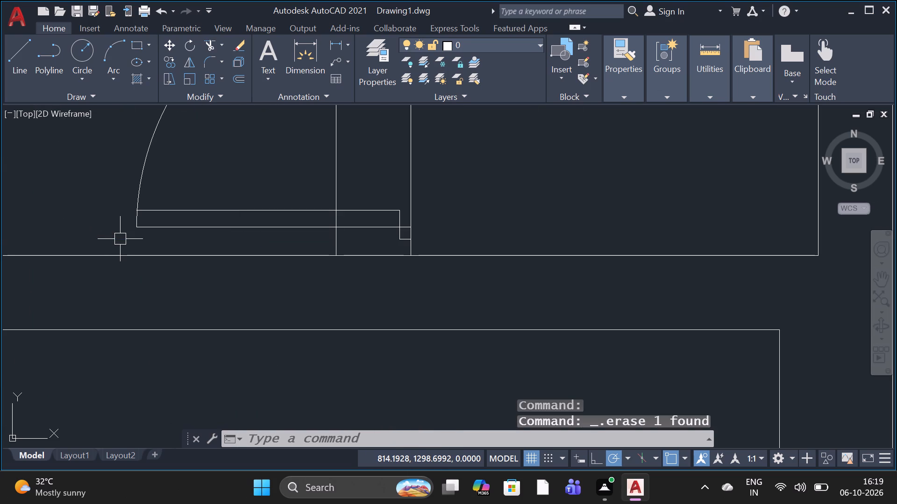
Erase the horizontal mark lines beneath the door leaves of the two small upper-left rooms, the lower room first.
{"action": "scroll", "coordinate": [120, 239], "scroll_direction": "down", "scroll_amount": 8}
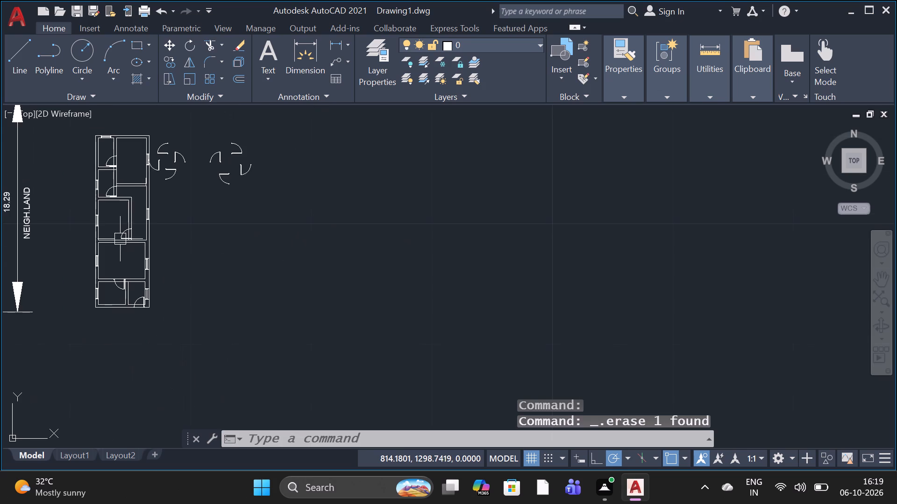
{"action": "scroll", "coordinate": [111, 183], "scroll_direction": "up", "scroll_amount": 4}
{"action": "scroll", "coordinate": [111, 275], "scroll_direction": "up", "scroll_amount": 4}
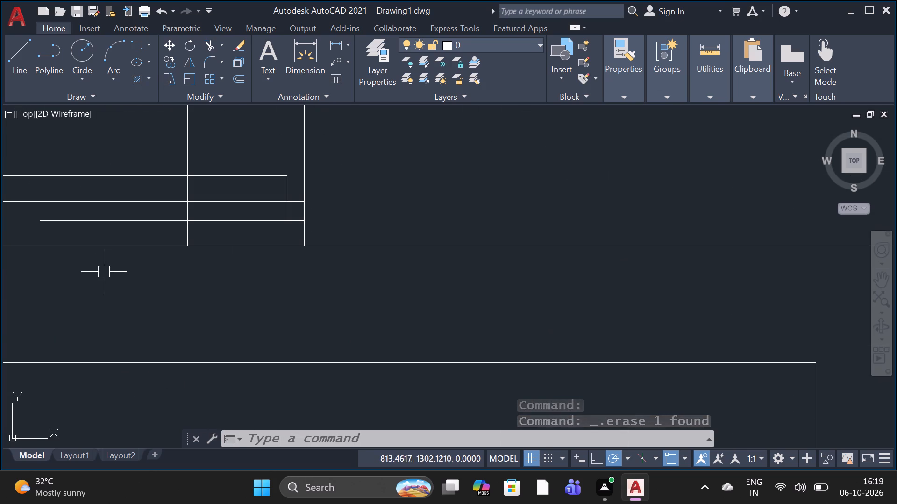
{"action": "left_click", "coordinate": [116, 218]}
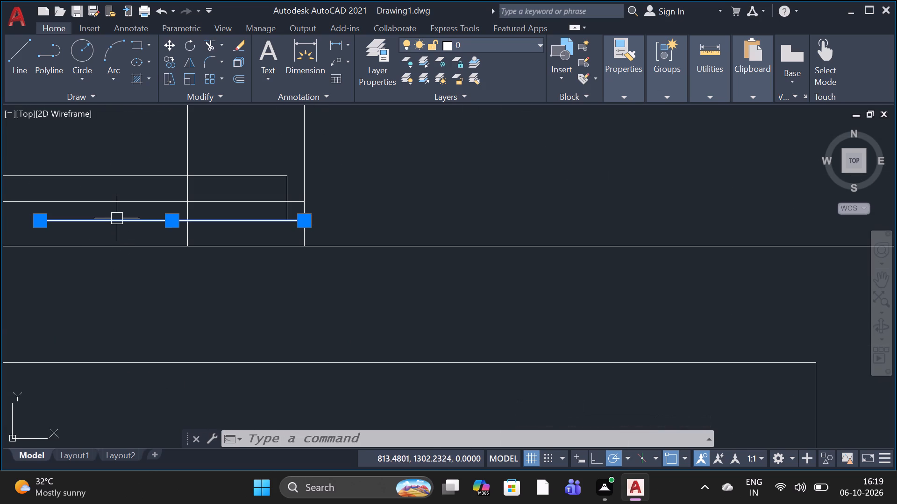
{"action": "key", "text": "Delete"}
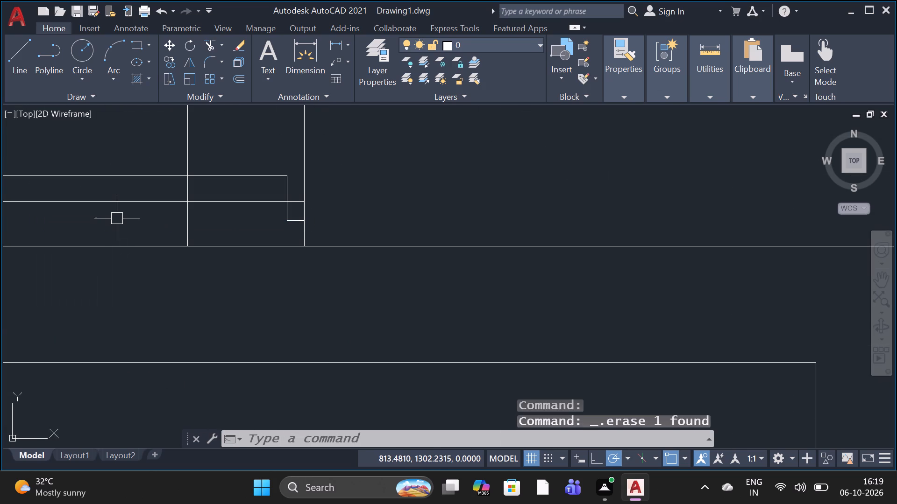
{"action": "scroll", "coordinate": [117, 218], "scroll_direction": "down", "scroll_amount": 7}
{"action": "scroll", "coordinate": [122, 178], "scroll_direction": "up", "scroll_amount": 3}
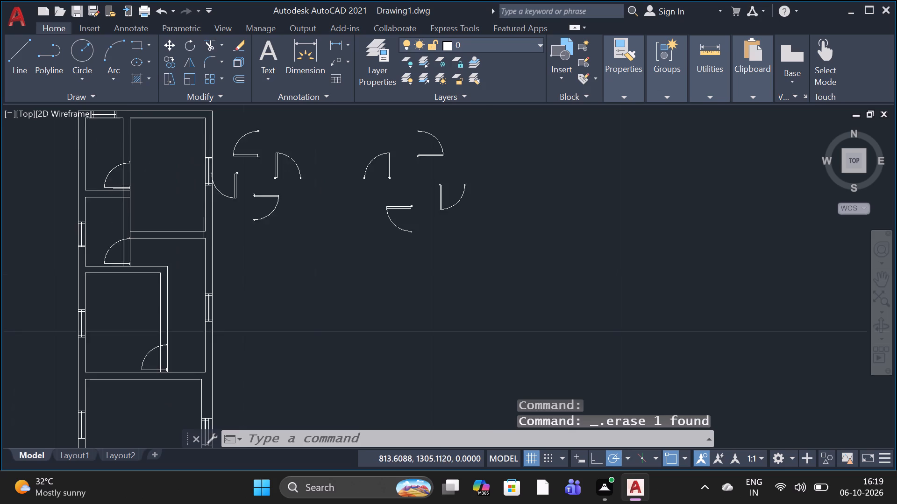
{"action": "scroll", "coordinate": [122, 178], "scroll_direction": "up", "scroll_amount": 1}
{"action": "scroll", "coordinate": [117, 223], "scroll_direction": "up", "scroll_amount": 2}
{"action": "left_click", "coordinate": [117, 223]}
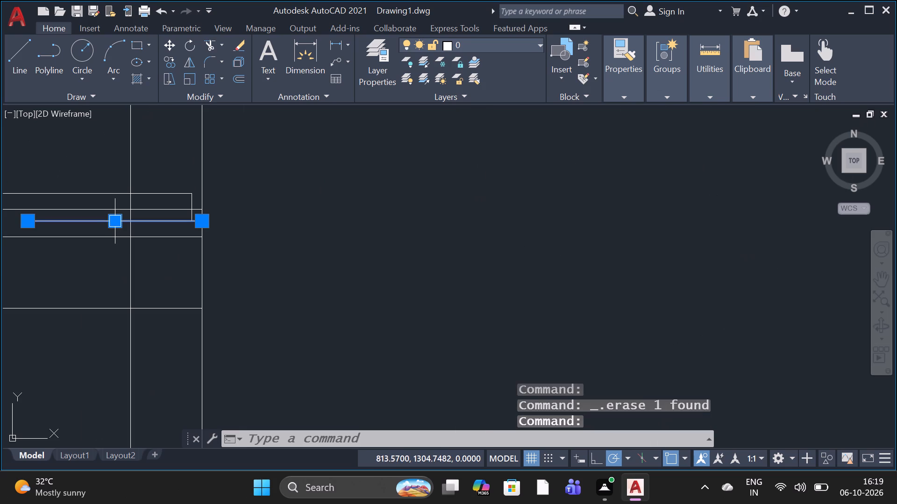
{"action": "key", "text": "Delete"}
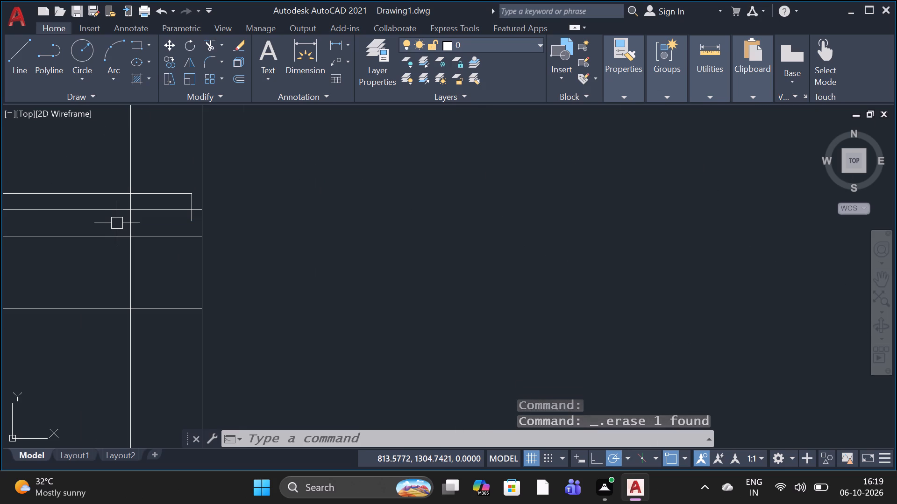
Copy the right group's leftmost door swing from its hinge jamb's bottom-right corner to the mark's lower end on the upper-right room's bottom wall.
{"action": "scroll", "coordinate": [117, 223], "scroll_direction": "down", "scroll_amount": 4}
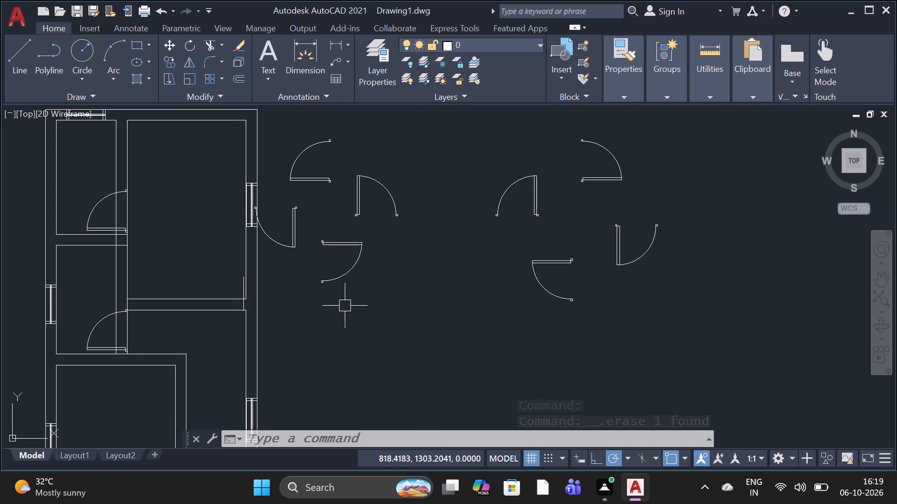
{"action": "scroll", "coordinate": [565, 180], "scroll_direction": "up", "scroll_amount": 2}
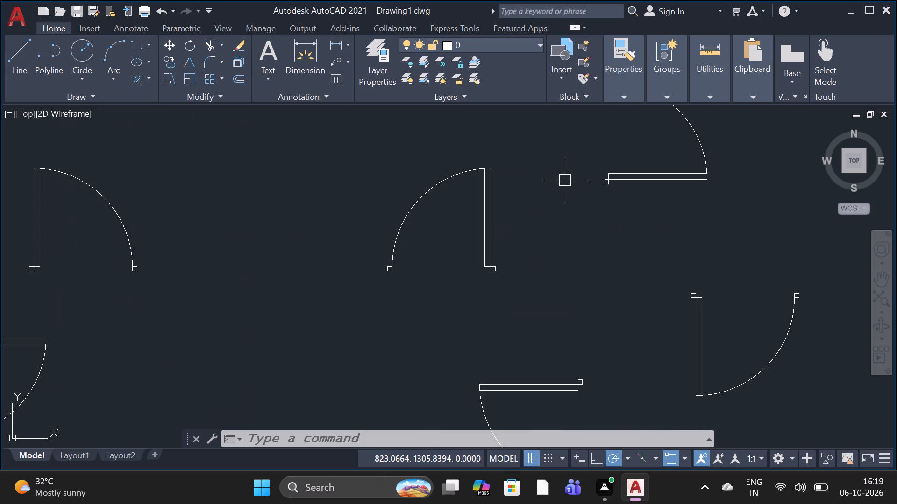
{"action": "type", "text": "CO"}
{"action": "key", "text": "space"}
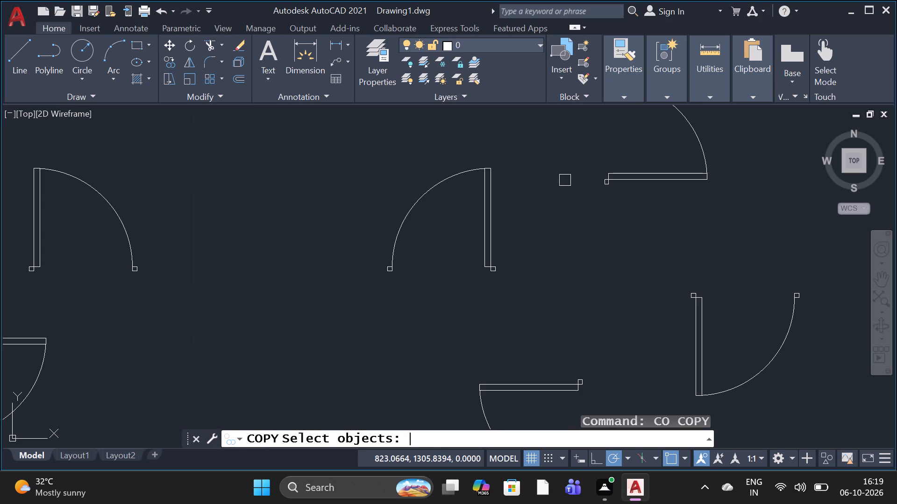
{"action": "left_click", "coordinate": [520, 154]}
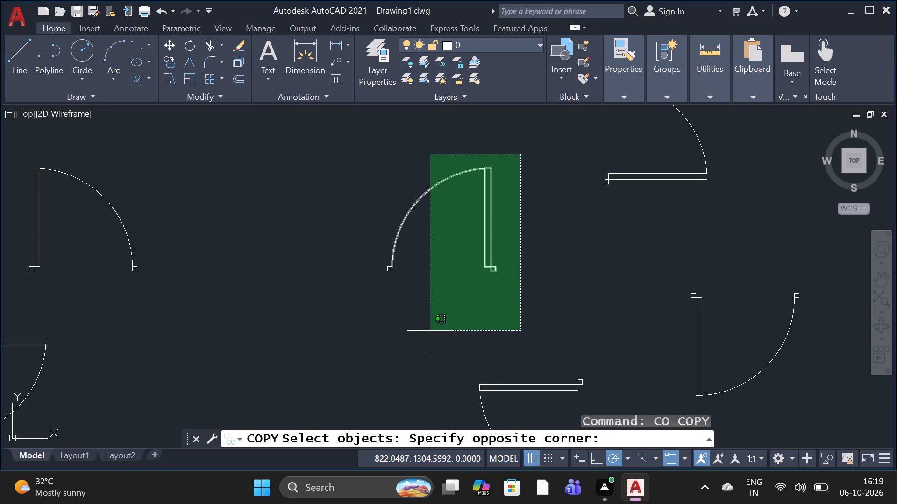
{"action": "left_click", "coordinate": [356, 346]}
{"action": "key", "text": "space"}
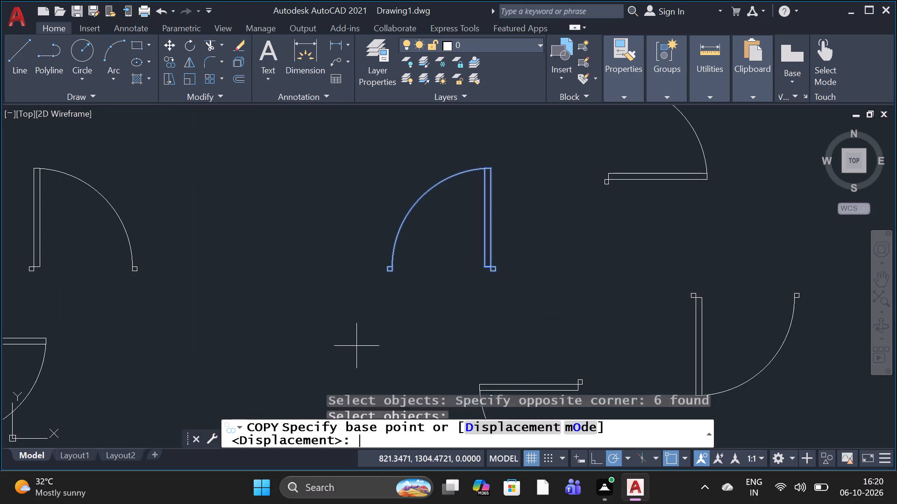
{"action": "scroll", "coordinate": [504, 271], "scroll_direction": "up", "scroll_amount": 2}
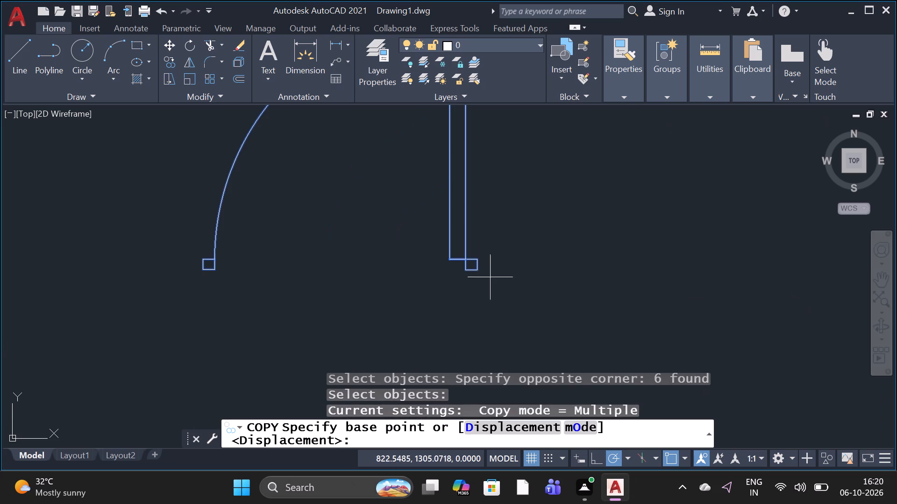
{"action": "left_click", "coordinate": [476, 275]}
{"action": "scroll", "coordinate": [352, 330], "scroll_direction": "down", "scroll_amount": 3}
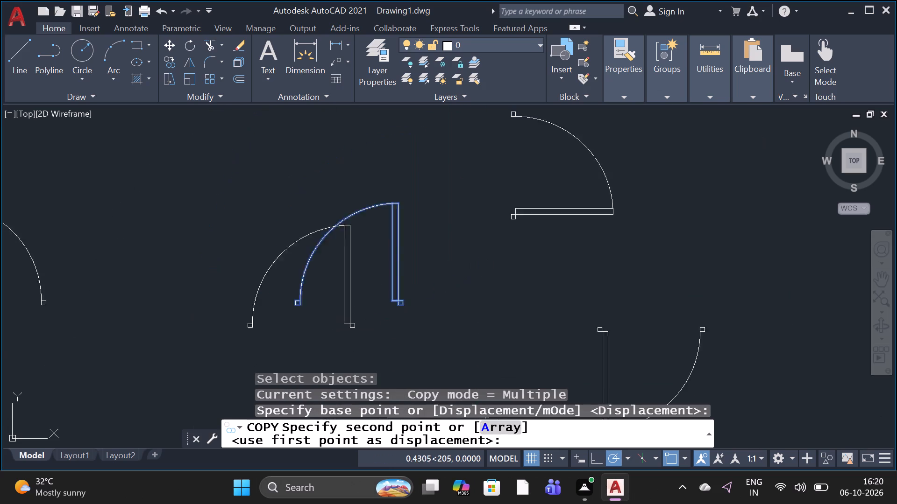
{"action": "scroll", "coordinate": [370, 326], "scroll_direction": "down", "scroll_amount": 3}
{"action": "scroll", "coordinate": [241, 308], "scroll_direction": "down", "scroll_amount": 2}
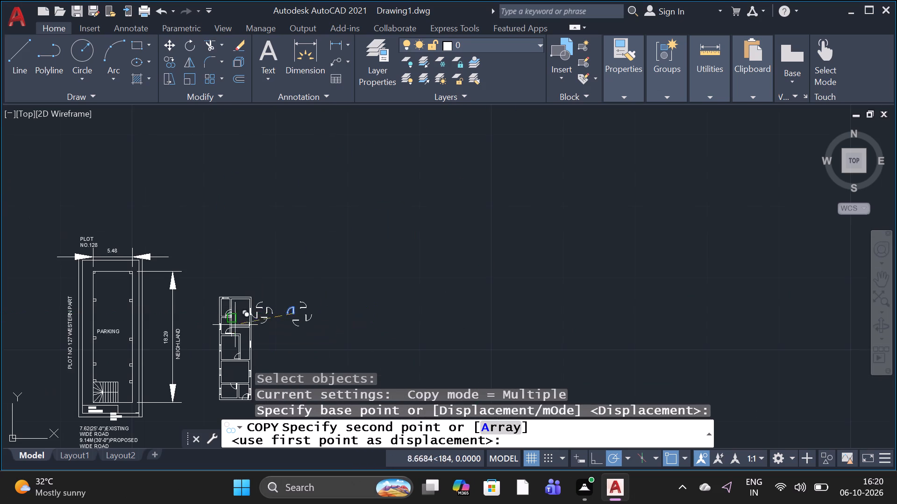
{"action": "scroll", "coordinate": [235, 336], "scroll_direction": "up", "scroll_amount": 5}
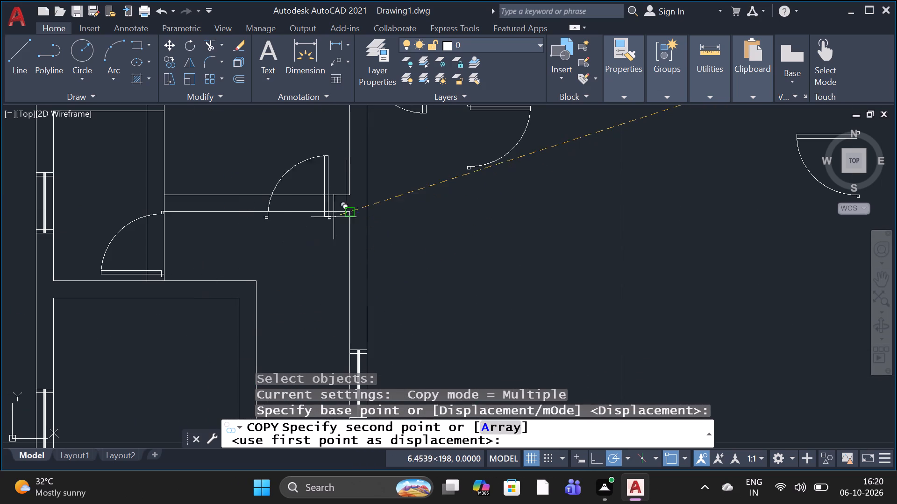
{"action": "scroll", "coordinate": [348, 209], "scroll_direction": "up", "scroll_amount": 3}
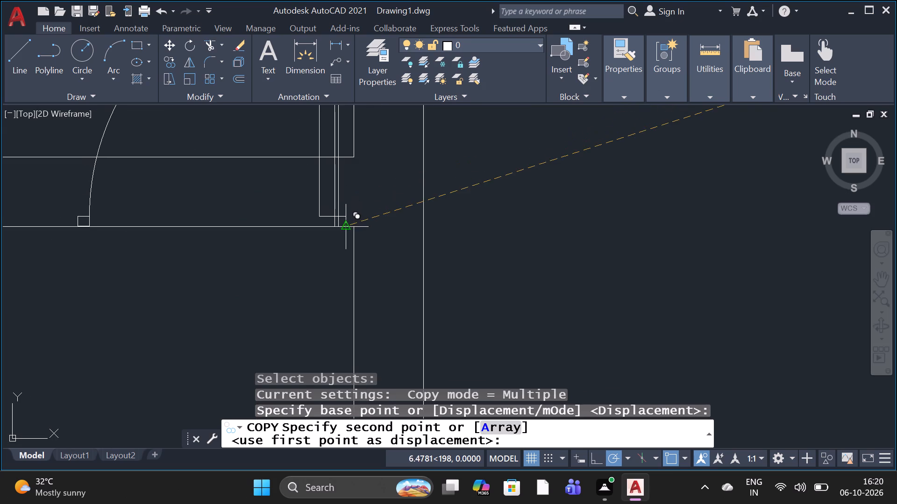
{"action": "scroll", "coordinate": [340, 225], "scroll_direction": "up", "scroll_amount": 3}
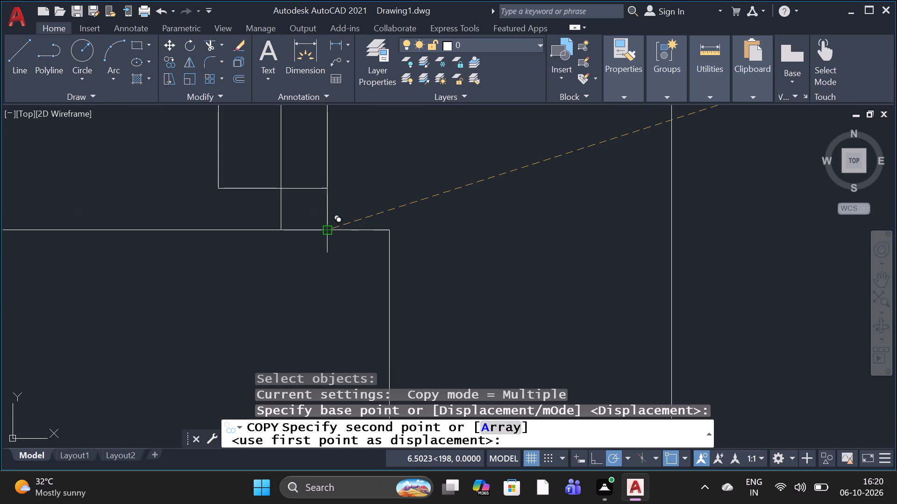
{"action": "left_click", "coordinate": [326, 232]}
{"action": "scroll", "coordinate": [301, 259], "scroll_direction": "down", "scroll_amount": 7}
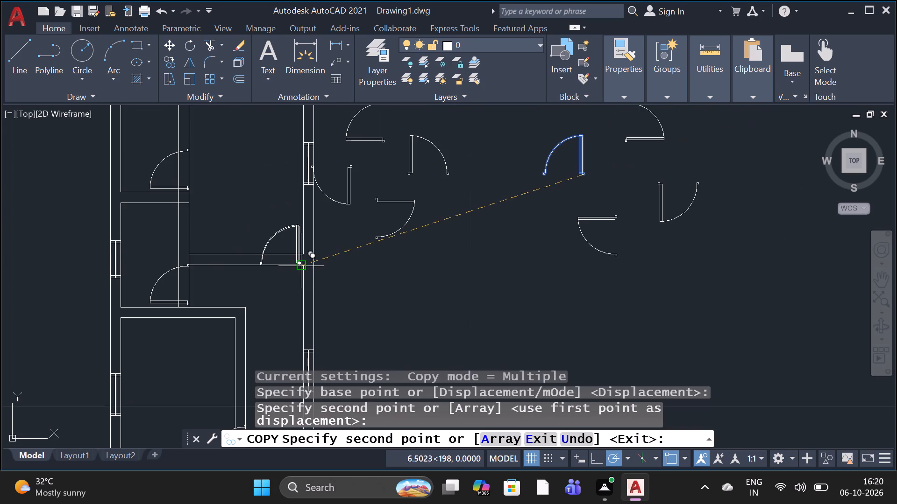
{"action": "key", "text": "space"}
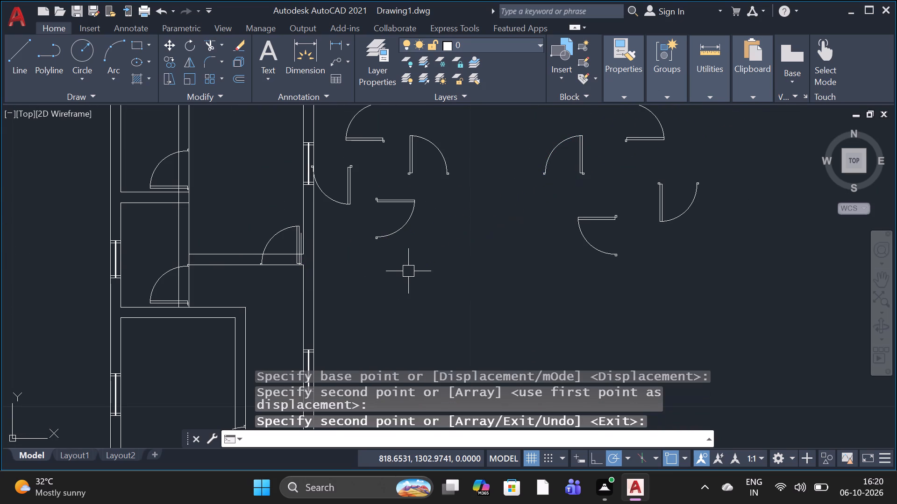
Trim both bottom-wall lines of the upper-right room across its door opening, between the two jambs.
{"action": "scroll", "coordinate": [392, 272], "scroll_direction": "down", "scroll_amount": 3}
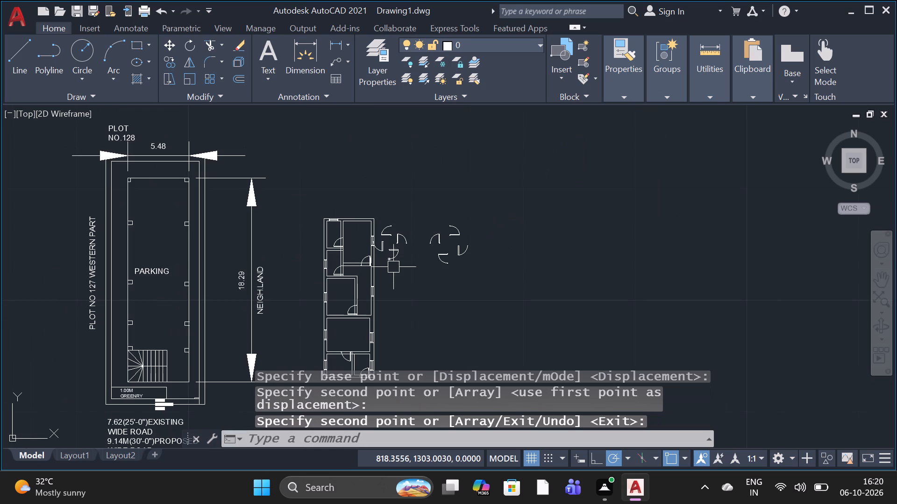
{"action": "type", "text": "TR"}
{"action": "key", "text": "space"}
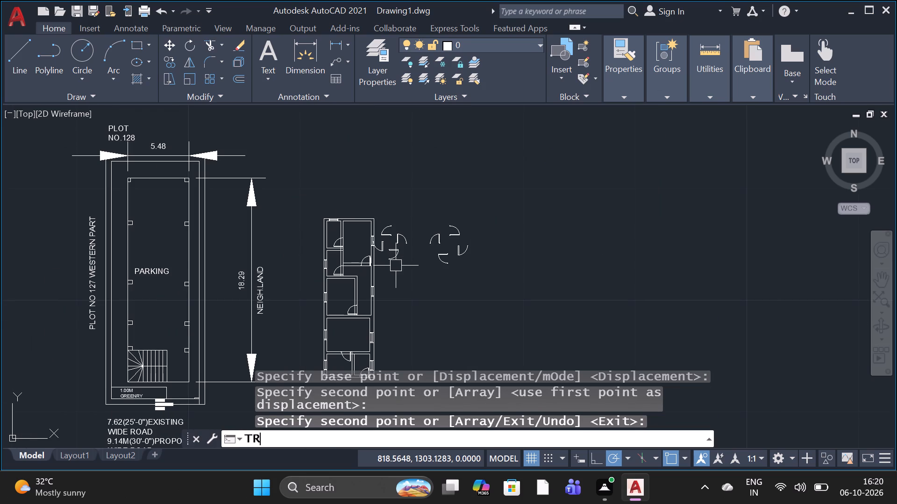
{"action": "key", "text": "space"}
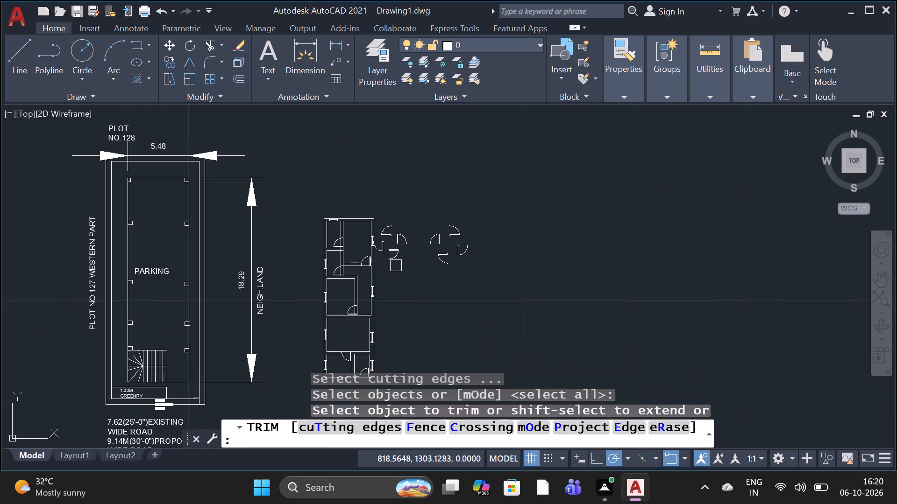
{"action": "scroll", "coordinate": [375, 298], "scroll_direction": "up", "scroll_amount": 4}
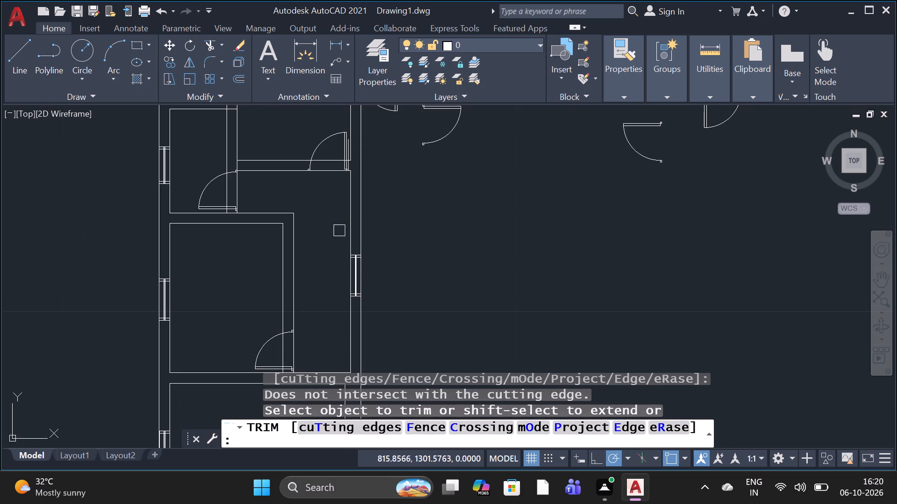
{"action": "scroll", "coordinate": [343, 156], "scroll_direction": "up", "scroll_amount": 3}
{"action": "left_click", "coordinate": [313, 176]}
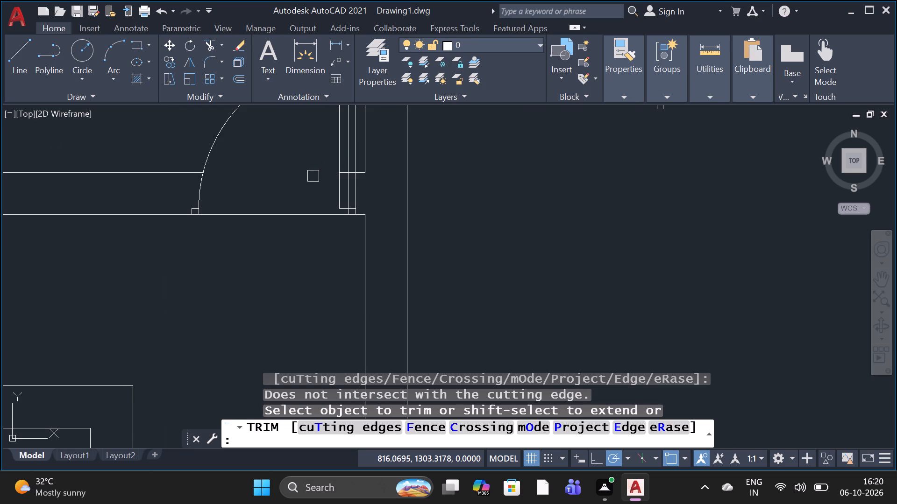
{"action": "left_click", "coordinate": [296, 217]}
{"action": "scroll", "coordinate": [343, 213], "scroll_direction": "up", "scroll_amount": 3}
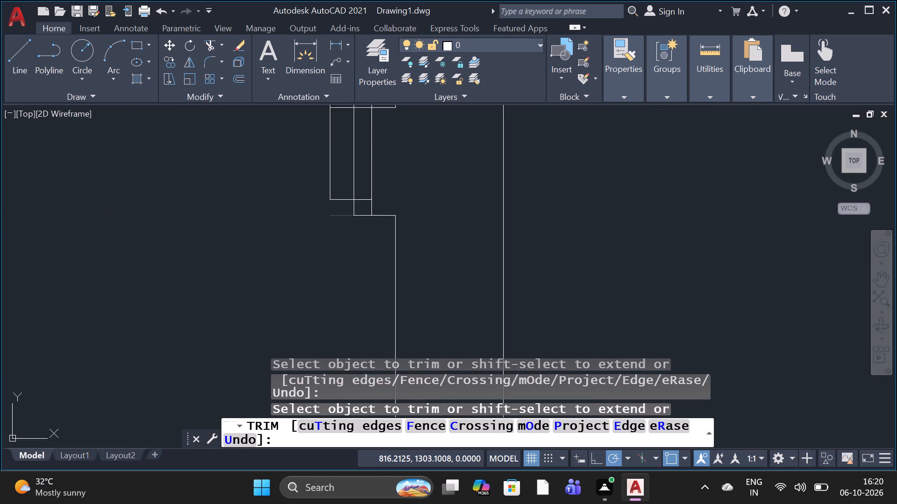
{"action": "left_click", "coordinate": [345, 213]}
{"action": "scroll", "coordinate": [341, 217], "scroll_direction": "down", "scroll_amount": 5}
{"action": "scroll", "coordinate": [285, 240], "scroll_direction": "down", "scroll_amount": 3}
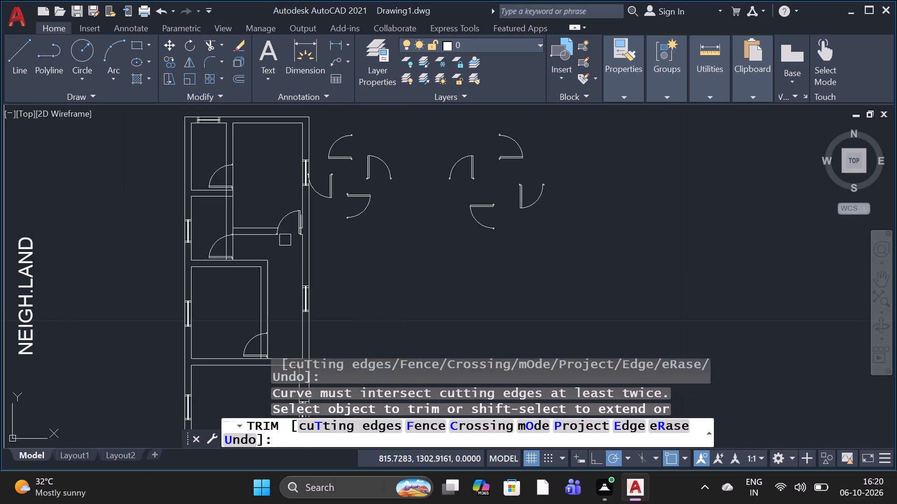
Trim both wall lines crossing the door opening of the lower small upper-left room, including the leftover piece by the hinge jamb.
{"action": "scroll", "coordinate": [229, 250], "scroll_direction": "up", "scroll_amount": 4}
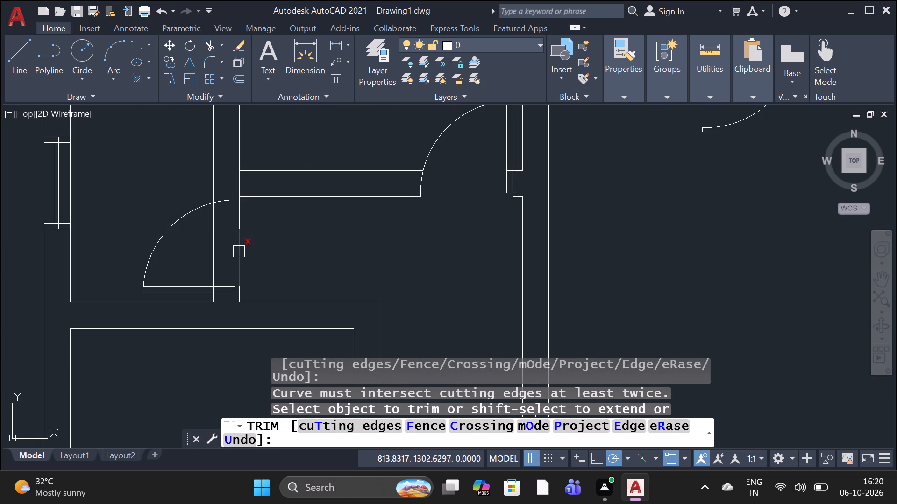
{"action": "scroll", "coordinate": [235, 257], "scroll_direction": "up", "scroll_amount": 3}
{"action": "left_click", "coordinate": [243, 247]}
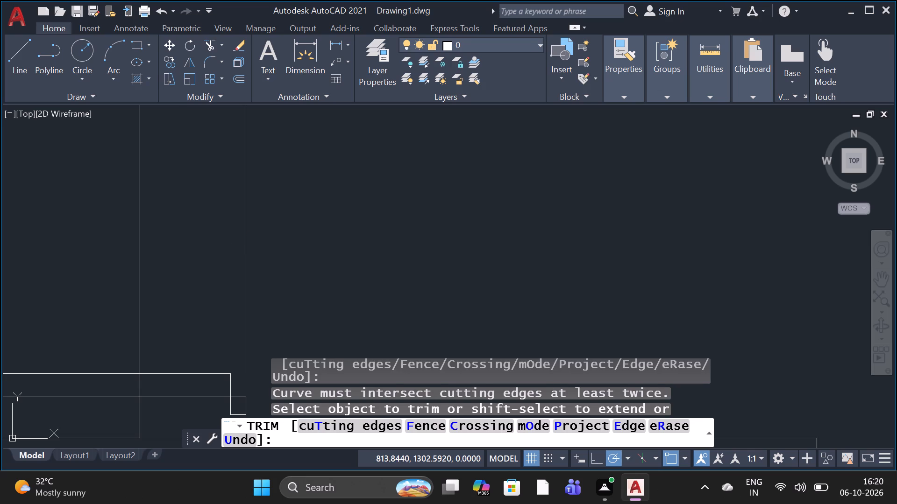
{"action": "scroll", "coordinate": [244, 250], "scroll_direction": "down", "scroll_amount": 1}
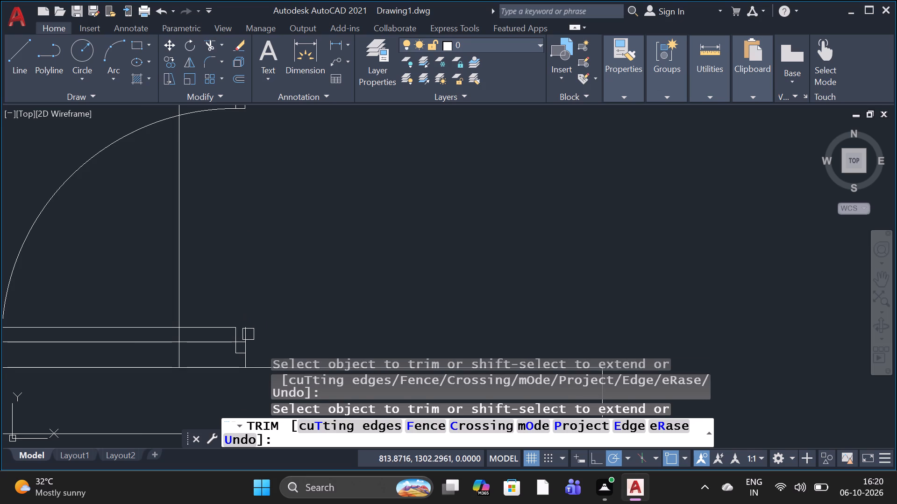
{"action": "left_click", "coordinate": [249, 336]}
{"action": "left_click", "coordinate": [183, 295]}
{"action": "scroll", "coordinate": [182, 303], "scroll_direction": "down", "scroll_amount": 3}
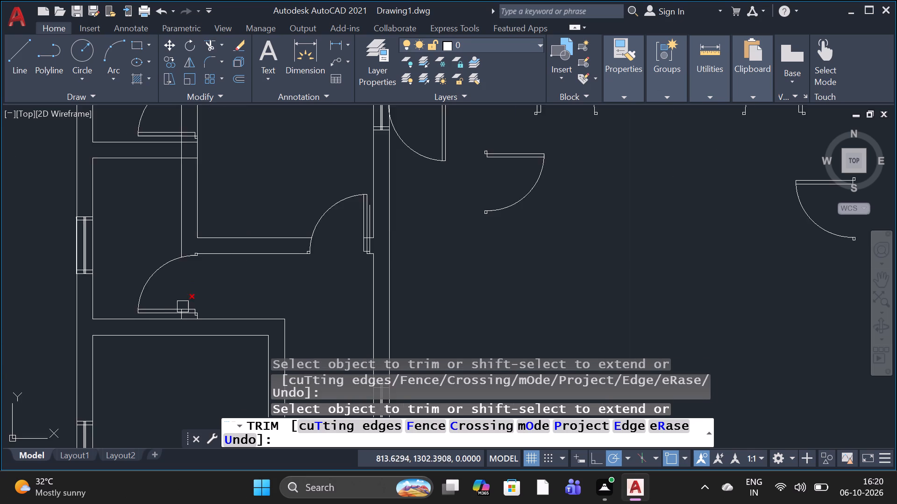
{"action": "scroll", "coordinate": [184, 308], "scroll_direction": "down", "scroll_amount": 2}
Trim both right-hand wall lines crossing the door opening of the upper small upper-left room, including the piece by the hinge jamb.
{"action": "scroll", "coordinate": [191, 226], "scroll_direction": "up", "scroll_amount": 4}
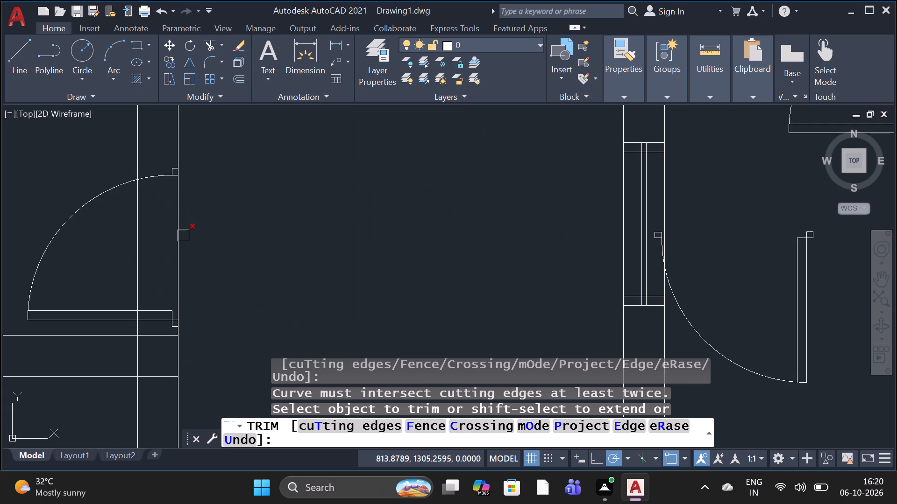
{"action": "scroll", "coordinate": [179, 250], "scroll_direction": "up", "scroll_amount": 3}
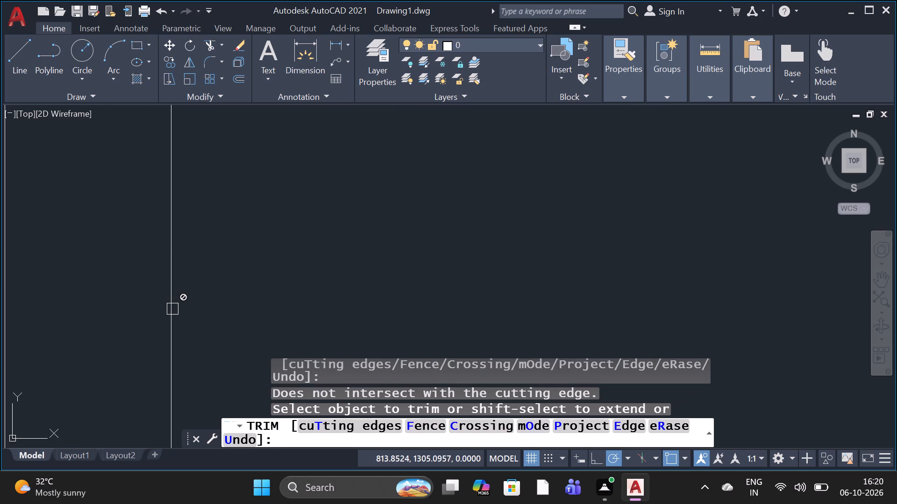
{"action": "scroll", "coordinate": [177, 305], "scroll_direction": "down", "scroll_amount": 2}
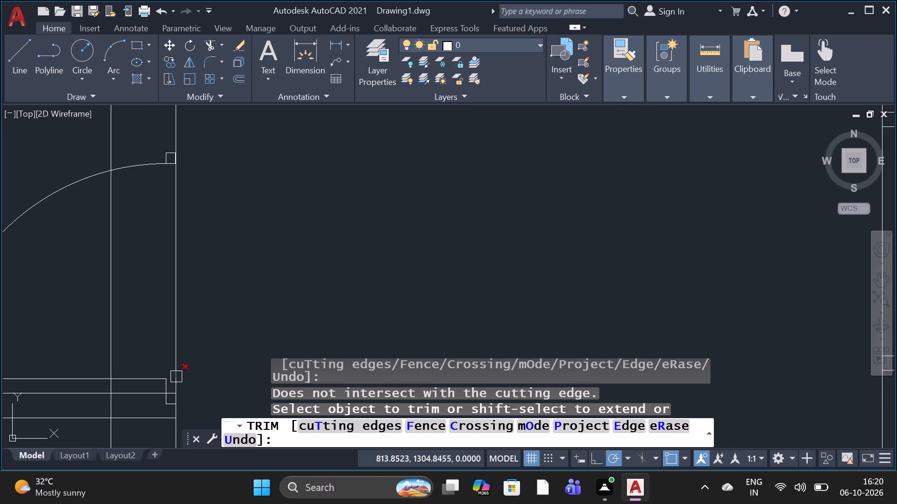
{"action": "left_click", "coordinate": [177, 327]}
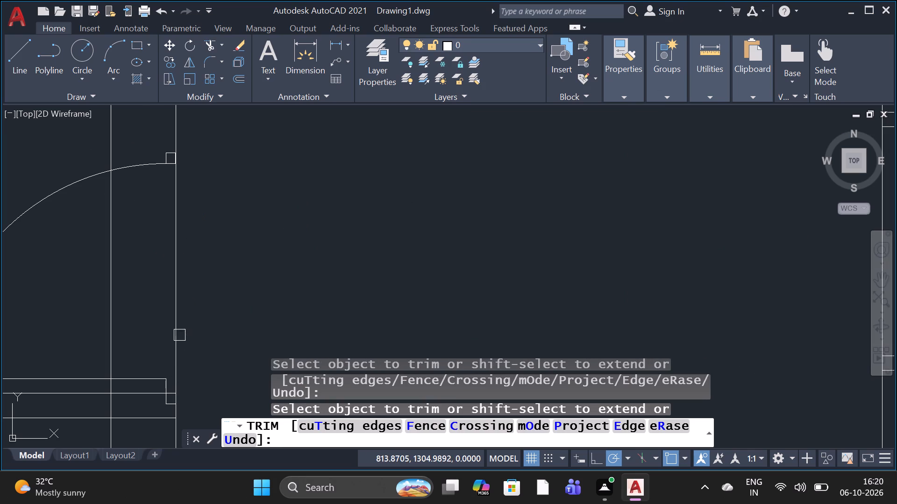
{"action": "left_click", "coordinate": [174, 331]}
{"action": "scroll", "coordinate": [175, 331], "scroll_direction": "down", "scroll_amount": 1}
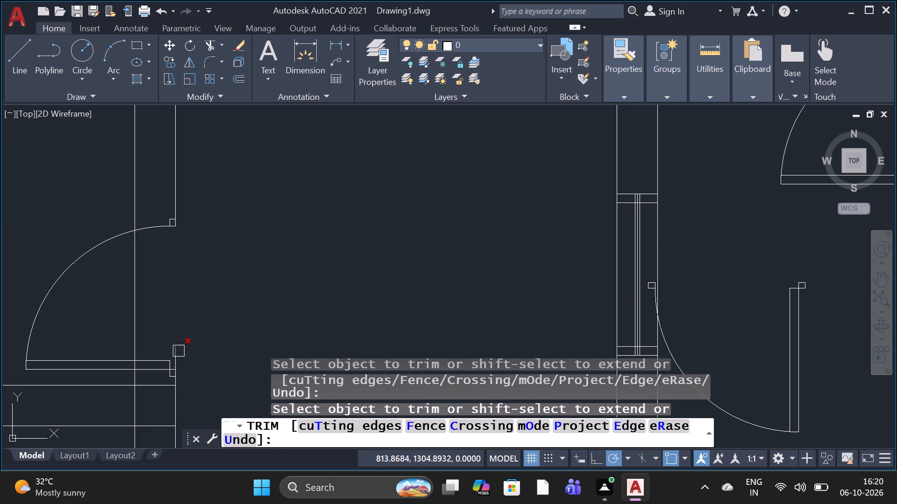
{"action": "scroll", "coordinate": [178, 358], "scroll_direction": "up", "scroll_amount": 2}
{"action": "left_click", "coordinate": [167, 378]}
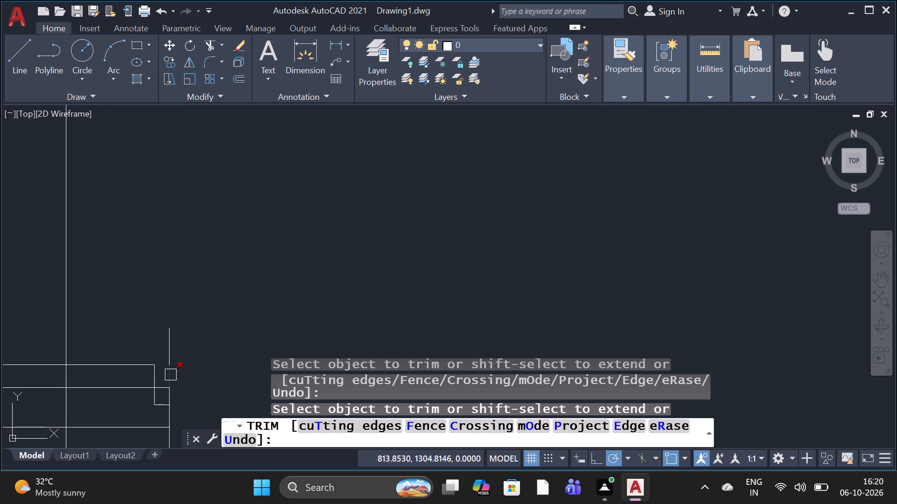
{"action": "left_click", "coordinate": [172, 377]}
{"action": "left_click", "coordinate": [172, 350]}
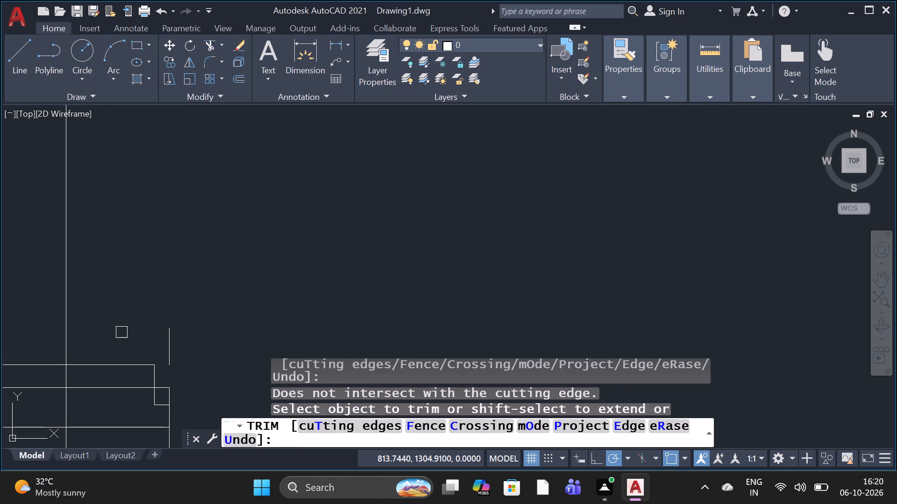
{"action": "left_click", "coordinate": [70, 327]}
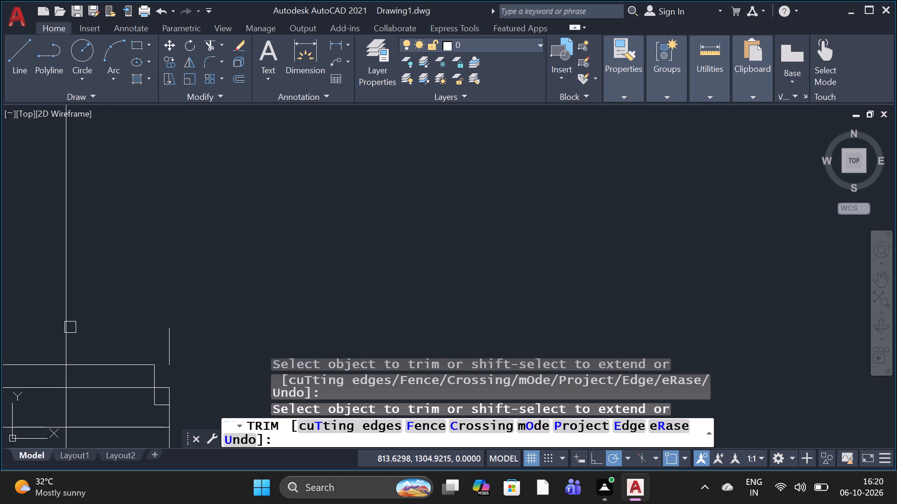
{"action": "left_click", "coordinate": [67, 328]}
{"action": "scroll", "coordinate": [65, 328], "scroll_direction": "down", "scroll_amount": 5}
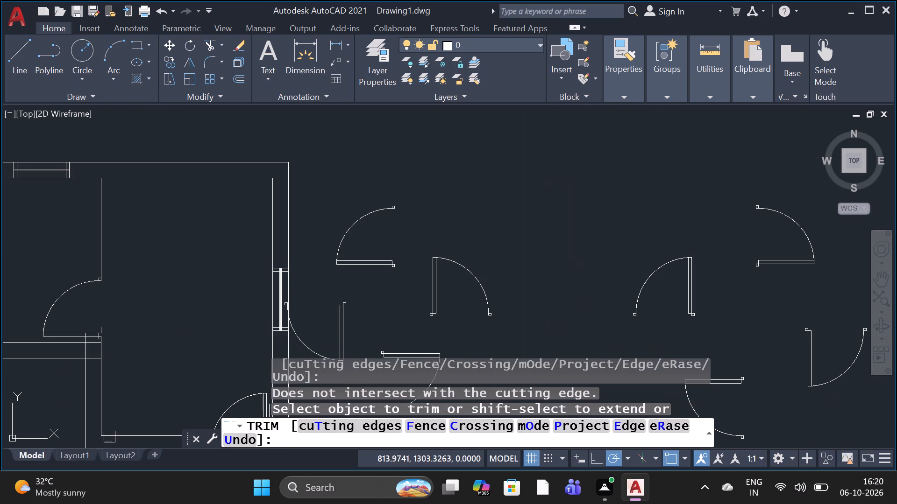
{"action": "scroll", "coordinate": [139, 297], "scroll_direction": "down", "scroll_amount": 2}
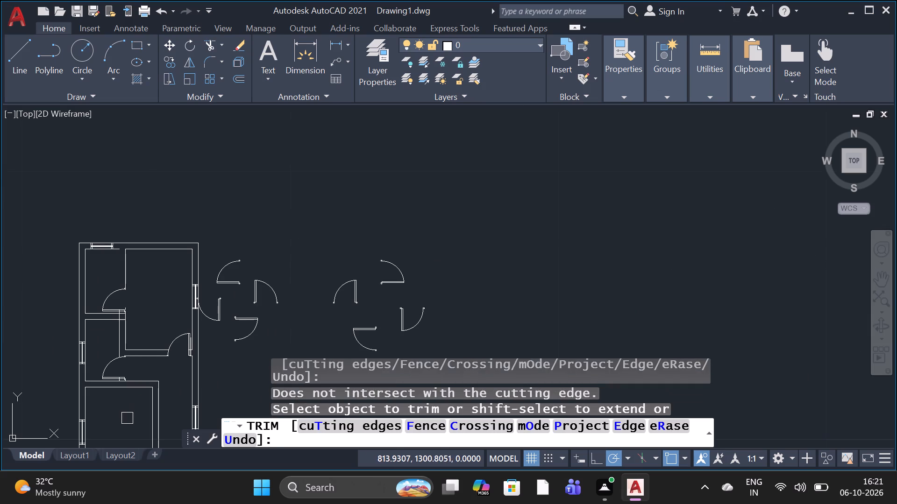
Trim both bottom-wall lines across the door opening of the bottom-right room, including the leftover piece by the hinge jamb.
{"action": "scroll", "coordinate": [127, 425], "scroll_direction": "up", "scroll_amount": 3}
{"action": "scroll", "coordinate": [131, 379], "scroll_direction": "down", "scroll_amount": 4}
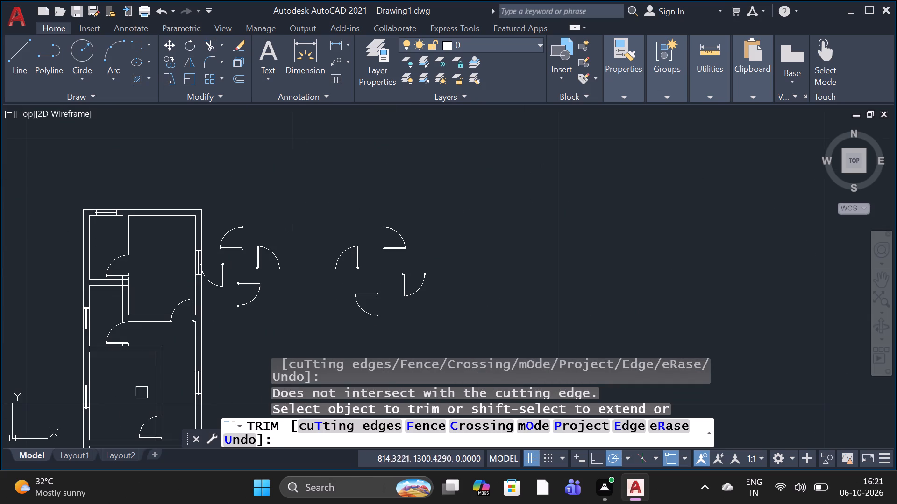
{"action": "scroll", "coordinate": [154, 349], "scroll_direction": "down", "scroll_amount": 3}
{"action": "scroll", "coordinate": [155, 417], "scroll_direction": "up", "scroll_amount": 4}
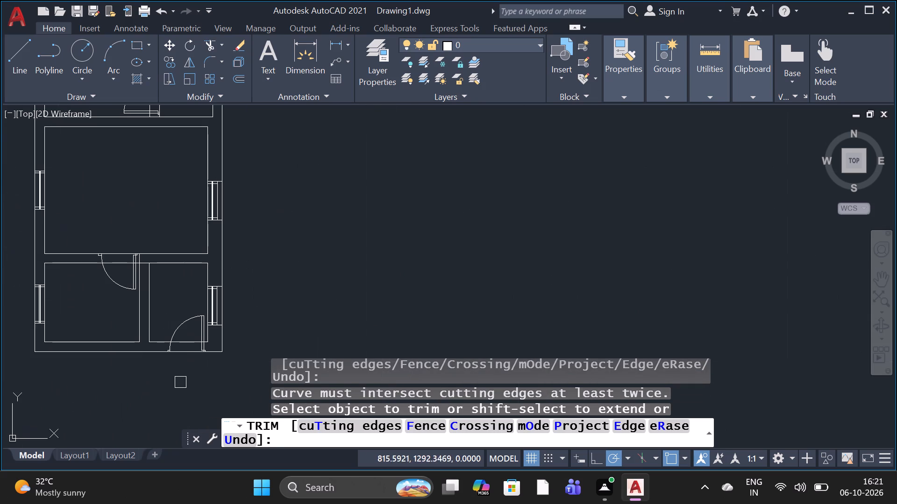
{"action": "scroll", "coordinate": [180, 359], "scroll_direction": "up", "scroll_amount": 3}
{"action": "left_click", "coordinate": [191, 344]}
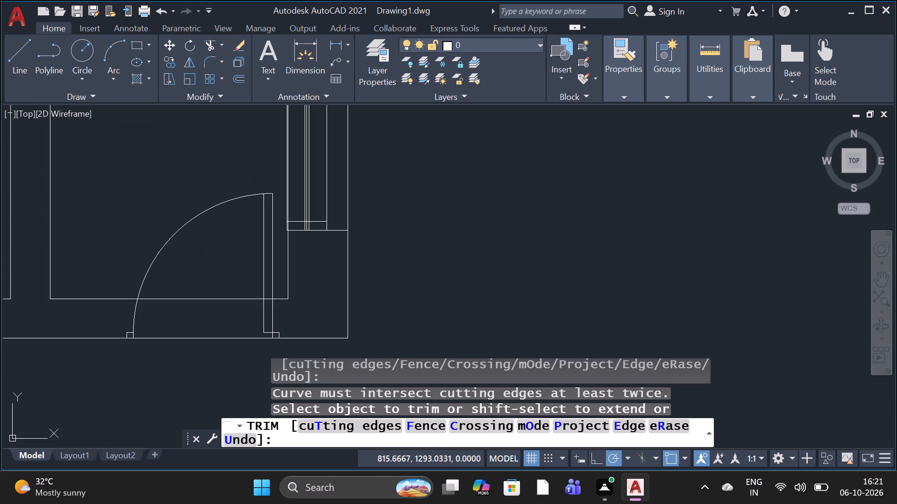
{"action": "left_click", "coordinate": [199, 340]}
{"action": "left_click", "coordinate": [199, 340]}
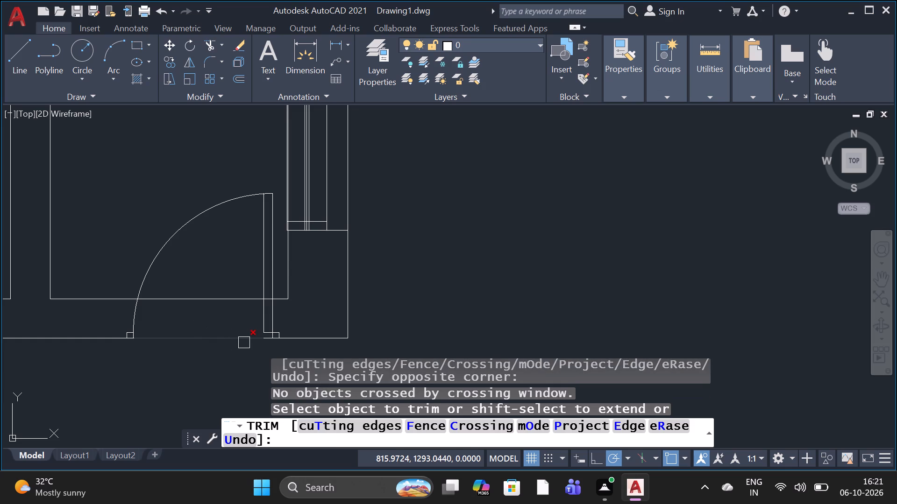
{"action": "left_click", "coordinate": [244, 343]}
{"action": "scroll", "coordinate": [262, 341], "scroll_direction": "up", "scroll_amount": 4}
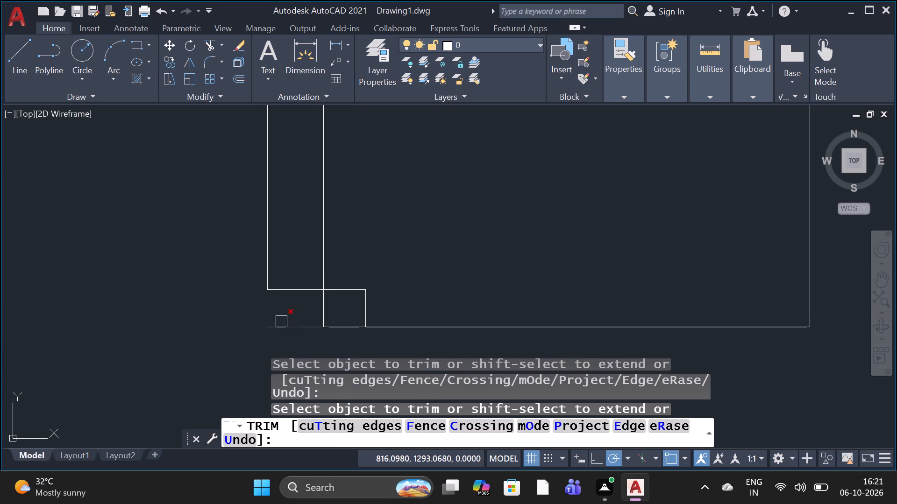
{"action": "left_click", "coordinate": [283, 327]}
{"action": "scroll", "coordinate": [229, 347], "scroll_direction": "down", "scroll_amount": 4}
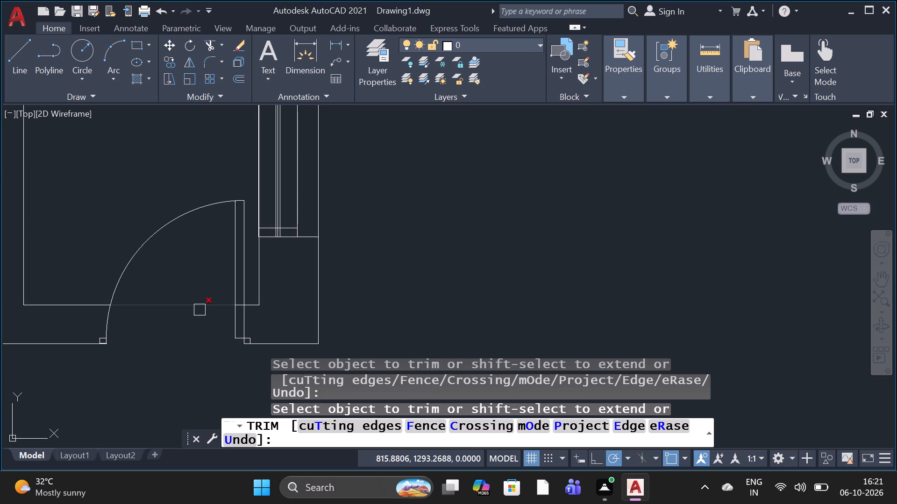
{"action": "left_click", "coordinate": [199, 310]}
Trim both wall lines across the door opening between the large lower room and the bottom-left room, including the piece by the hinge jamb.
{"action": "scroll", "coordinate": [199, 310], "scroll_direction": "down", "scroll_amount": 3}
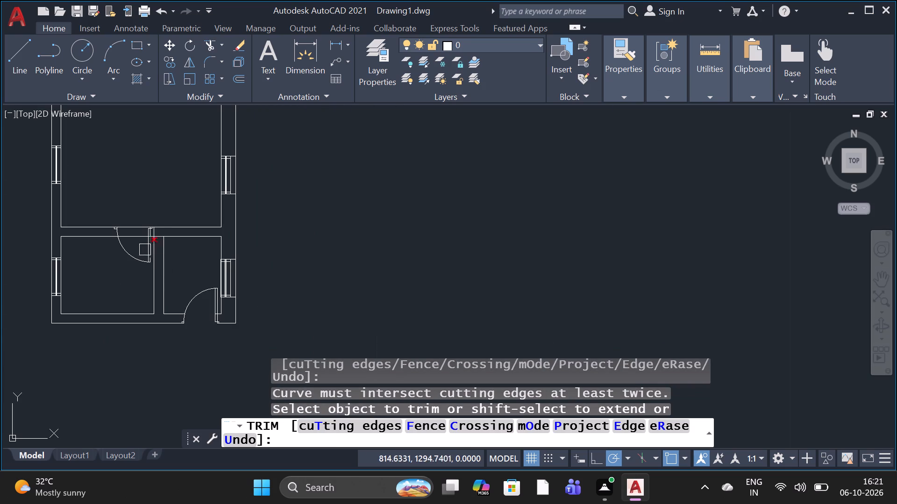
{"action": "scroll", "coordinate": [123, 225], "scroll_direction": "up", "scroll_amount": 4}
{"action": "left_click", "coordinate": [125, 242]}
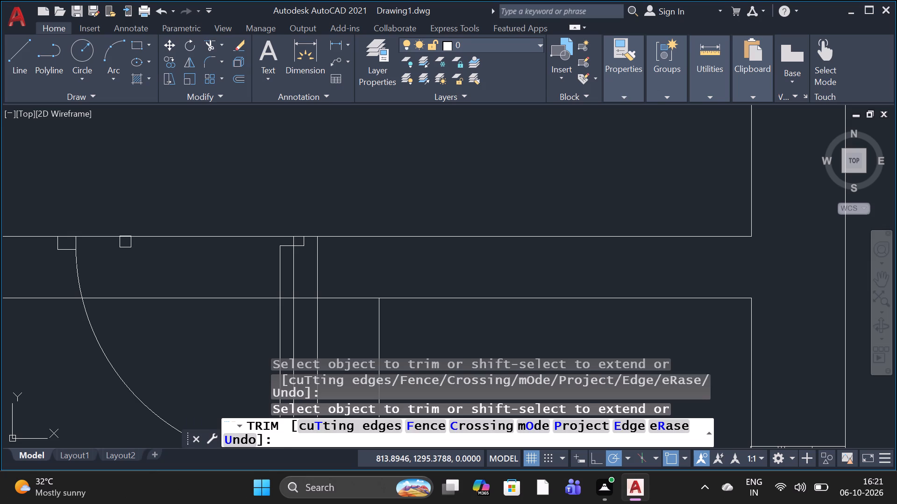
{"action": "left_click", "coordinate": [127, 240]}
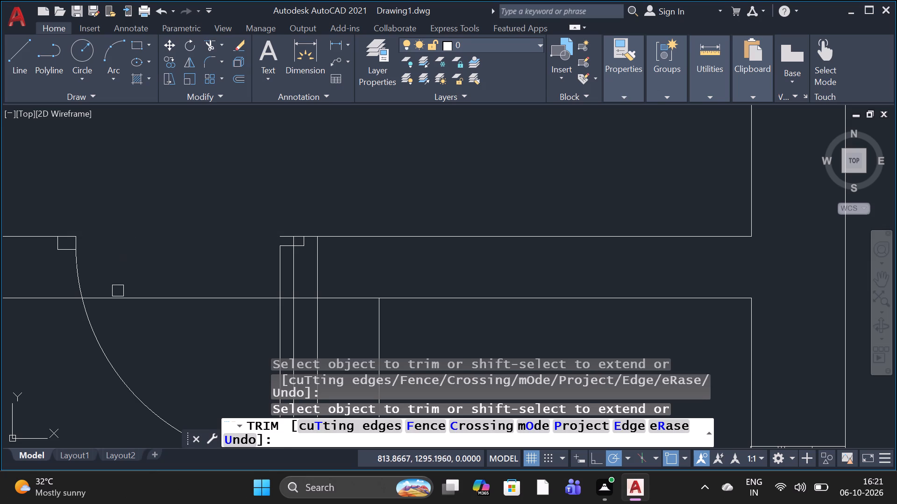
{"action": "left_click", "coordinate": [117, 300]}
{"action": "left_click", "coordinate": [117, 300]}
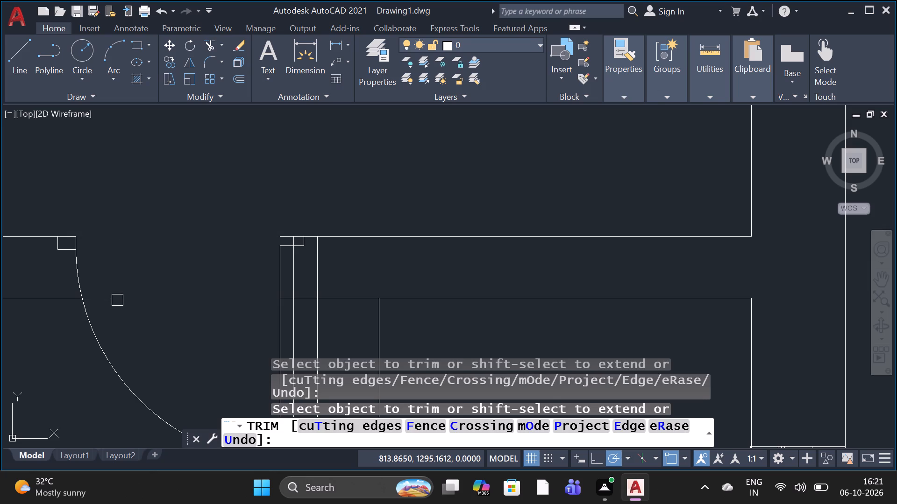
{"action": "scroll", "coordinate": [117, 300], "scroll_direction": "down", "scroll_amount": 1}
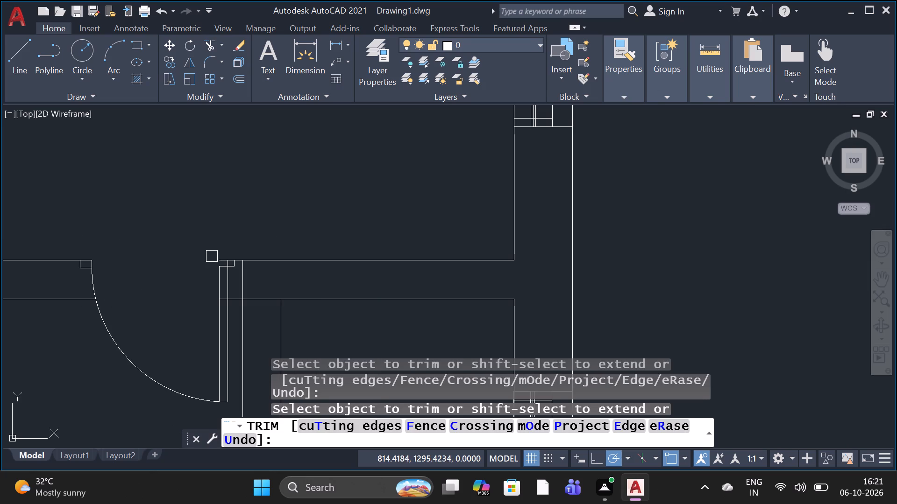
{"action": "scroll", "coordinate": [221, 259], "scroll_direction": "up", "scroll_amount": 4}
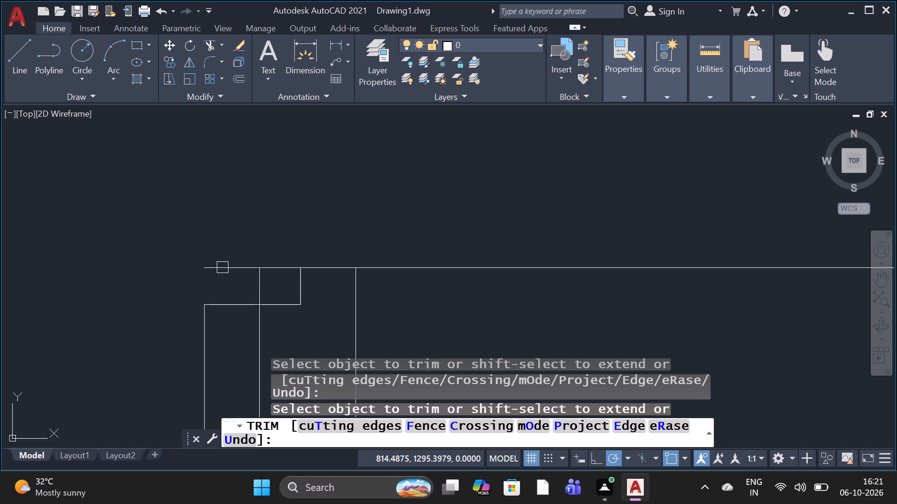
{"action": "left_click", "coordinate": [222, 267]}
{"action": "left_click", "coordinate": [222, 267]}
{"action": "scroll", "coordinate": [222, 267], "scroll_direction": "down", "scroll_amount": 3}
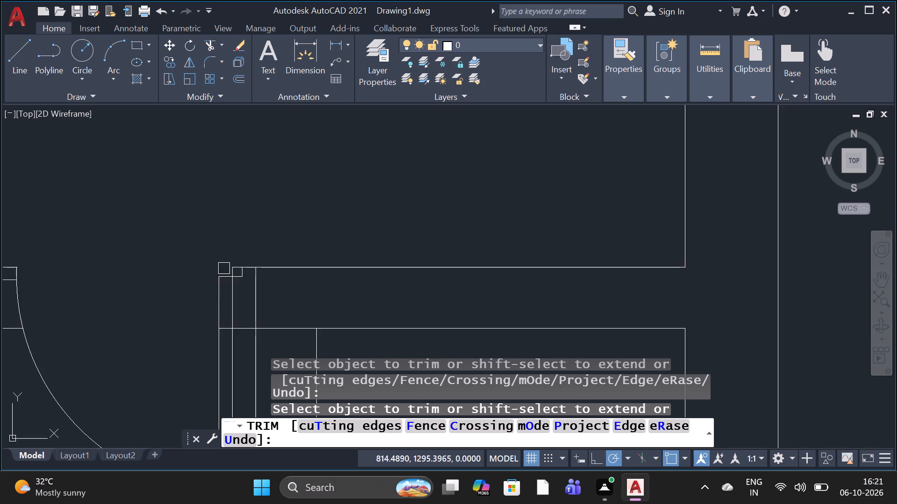
{"action": "scroll", "coordinate": [224, 269], "scroll_direction": "down", "scroll_amount": 6}
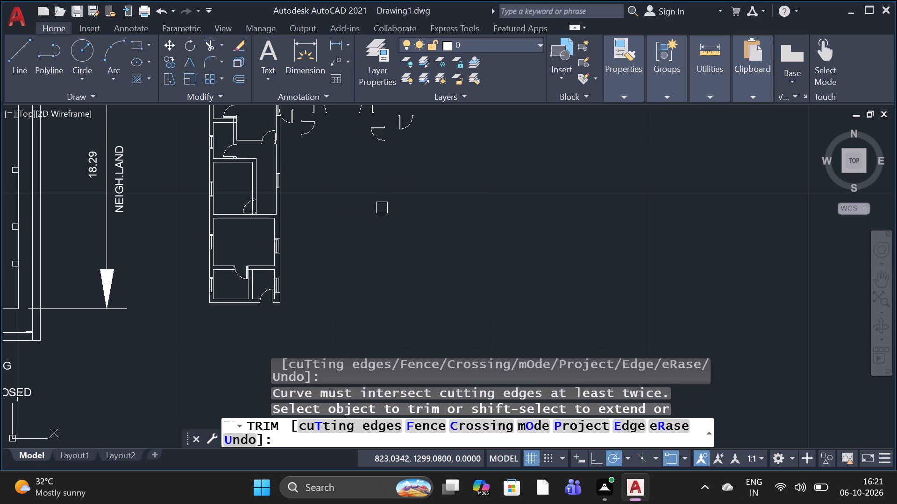
{"action": "key", "text": "space"}
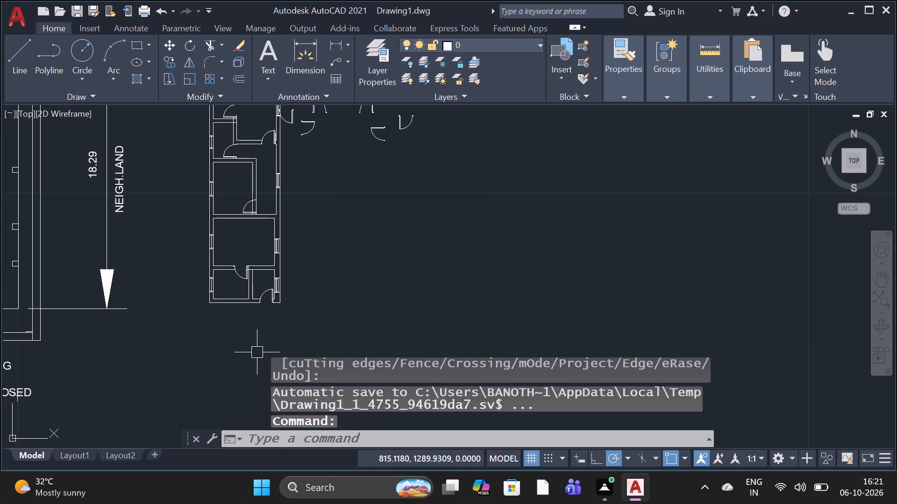
Extend the inner top-wall line of the small upper-left room across the gap to the upper-right room's top-wall line.
{"action": "scroll", "coordinate": [259, 302], "scroll_direction": "down", "scroll_amount": 3}
{"action": "scroll", "coordinate": [263, 245], "scroll_direction": "up", "scroll_amount": 3}
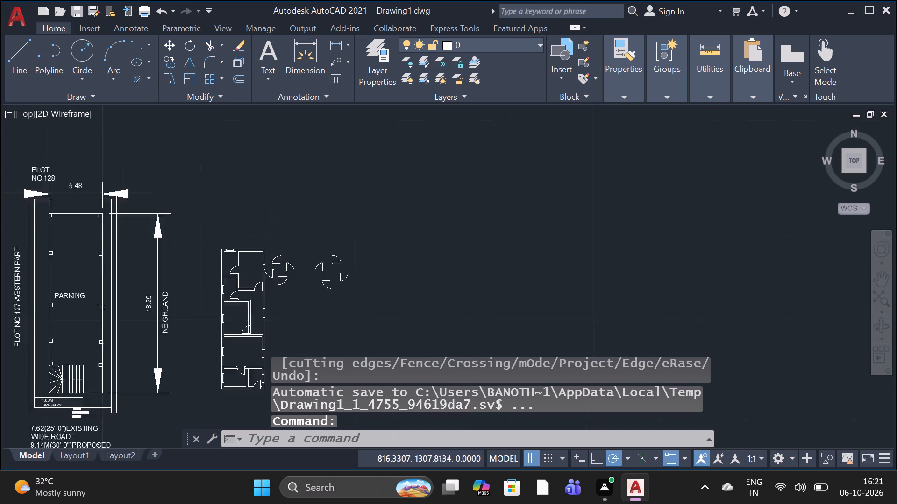
{"action": "scroll", "coordinate": [229, 271], "scroll_direction": "up", "scroll_amount": 4}
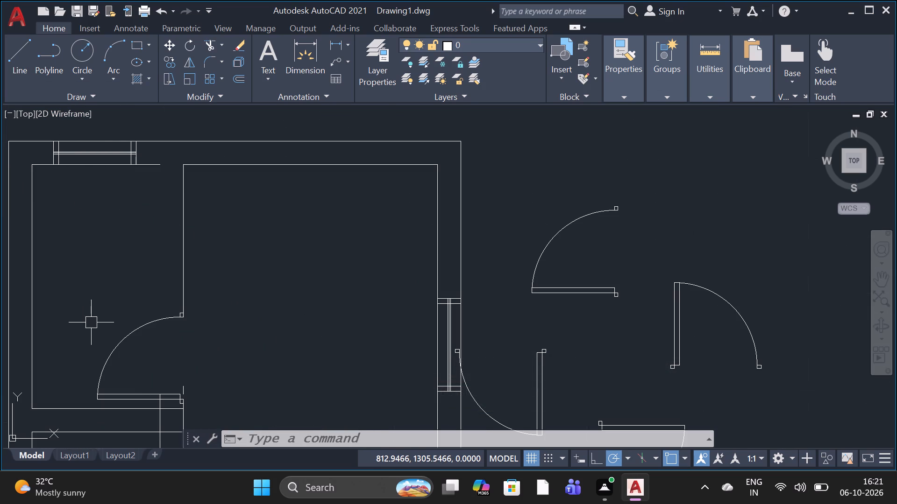
{"action": "key", "text": "e"}
{"action": "key", "text": "x"}
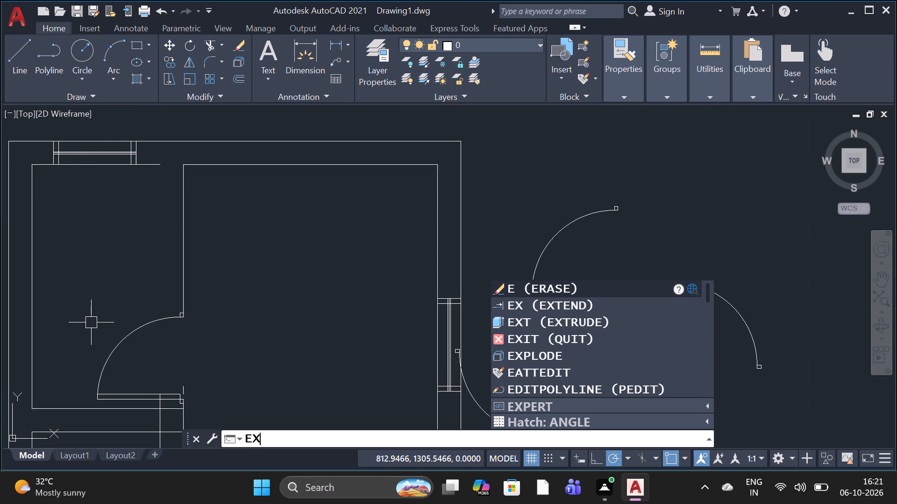
{"action": "key", "text": "space"}
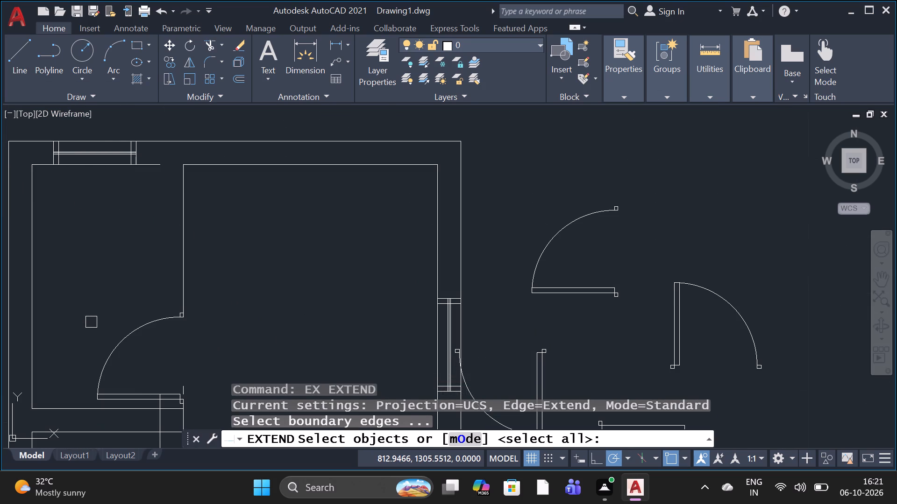
{"action": "key", "text": "space"}
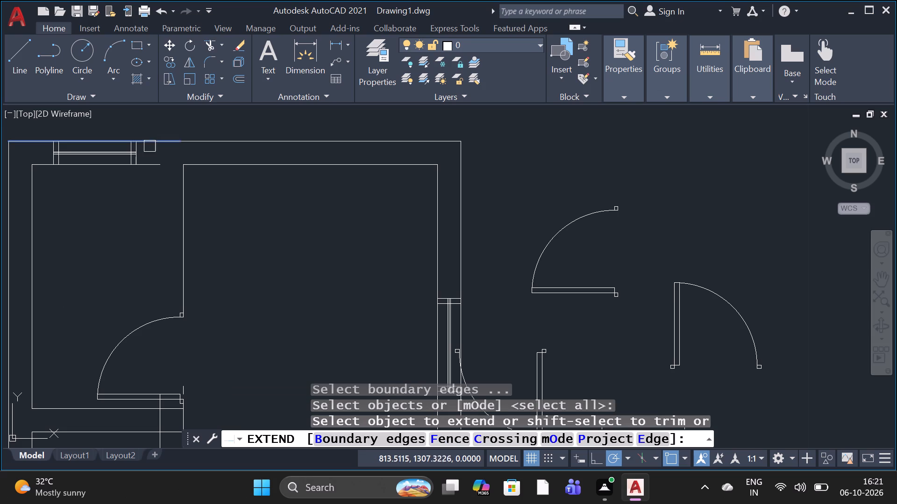
{"action": "left_click", "coordinate": [150, 165]}
{"action": "left_click", "coordinate": [152, 163]}
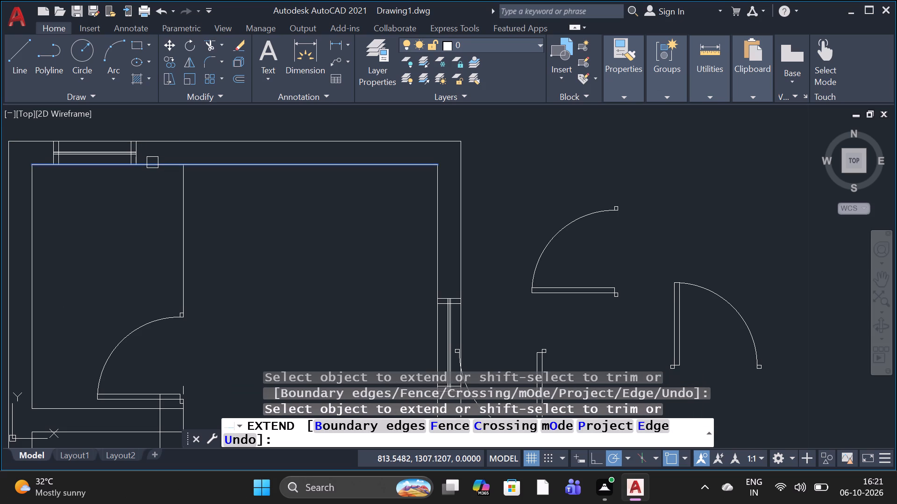
{"action": "left_click", "coordinate": [154, 162]}
{"action": "key", "text": "space"}
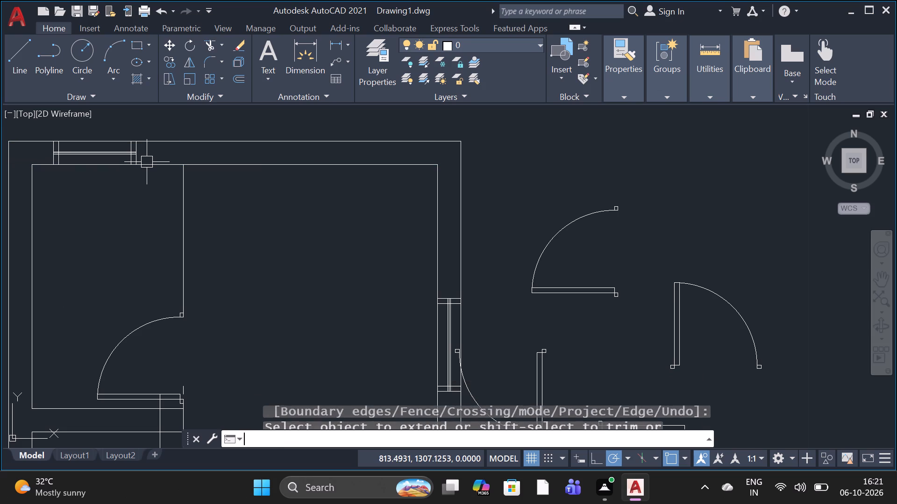
Erase the two overlapping stray vertical segments above the hinge jamb of the upper small upper-left room's door.
{"action": "scroll", "coordinate": [147, 162], "scroll_direction": "down", "scroll_amount": 3}
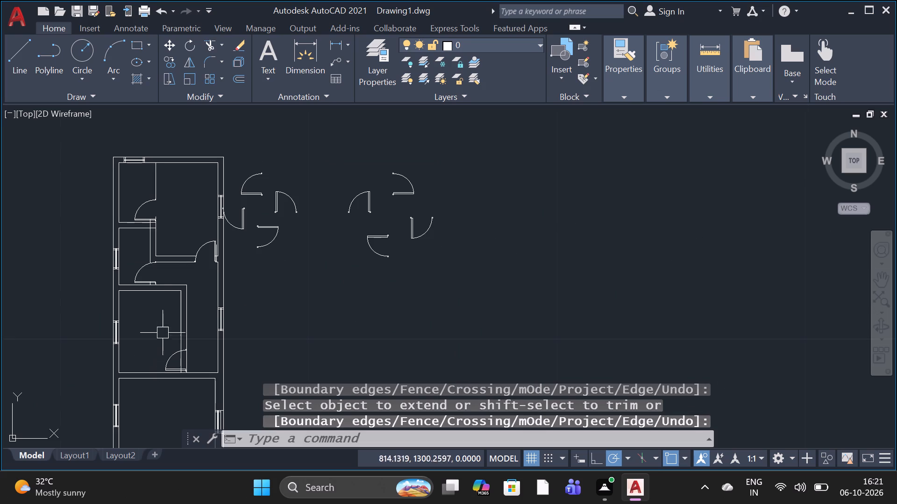
{"action": "scroll", "coordinate": [161, 220], "scroll_direction": "up", "scroll_amount": 4}
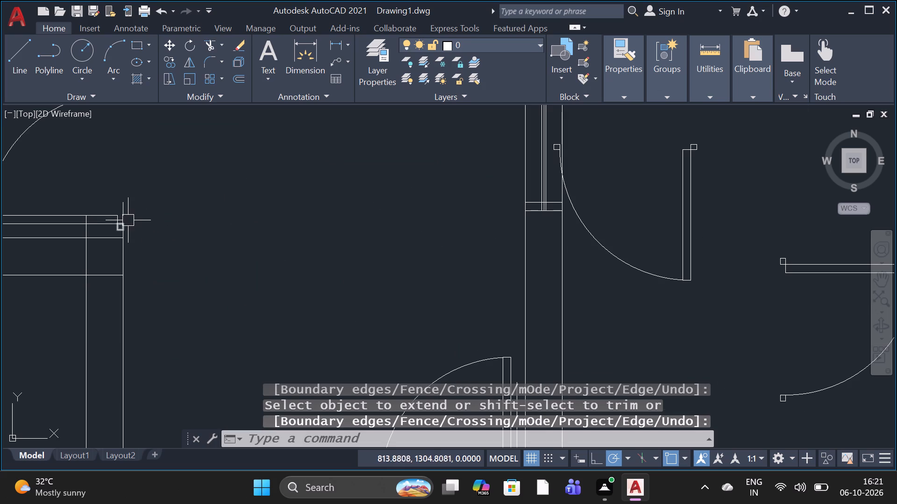
{"action": "scroll", "coordinate": [120, 214], "scroll_direction": "up", "scroll_amount": 2}
{"action": "left_click", "coordinate": [130, 208]}
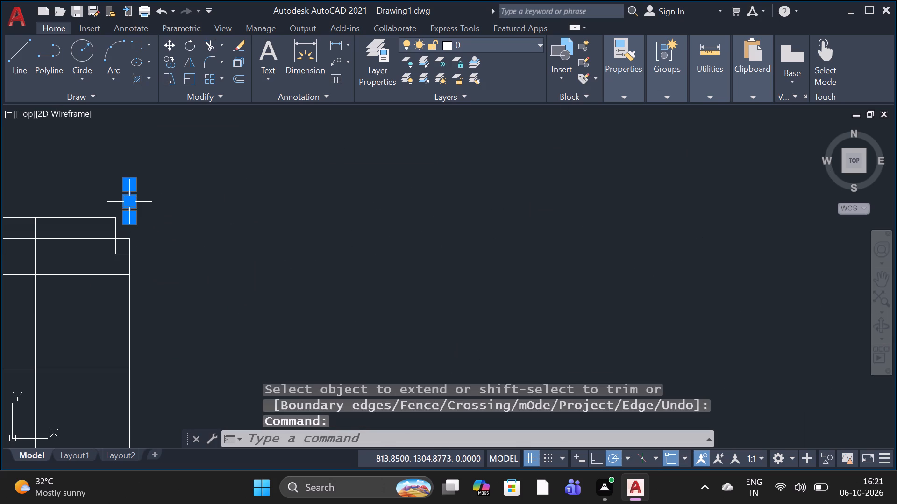
{"action": "key", "text": "Delete"}
{"action": "left_click", "coordinate": [130, 209]}
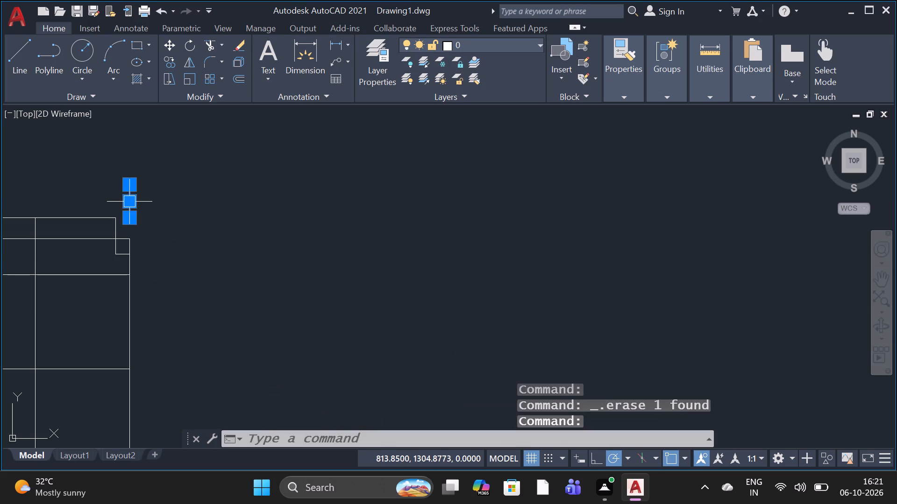
{"action": "key", "text": "Delete"}
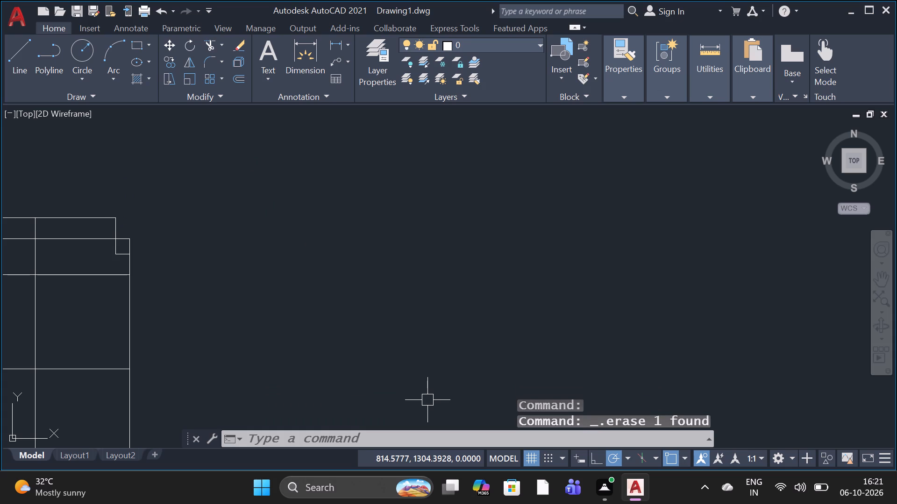
Erase the leftover short vertical wall line crossing the door leaf of the lower small upper-left room near its hinge jamb.
{"action": "scroll", "coordinate": [287, 373], "scroll_direction": "down", "scroll_amount": 3}
{"action": "scroll", "coordinate": [187, 351], "scroll_direction": "down", "scroll_amount": 2}
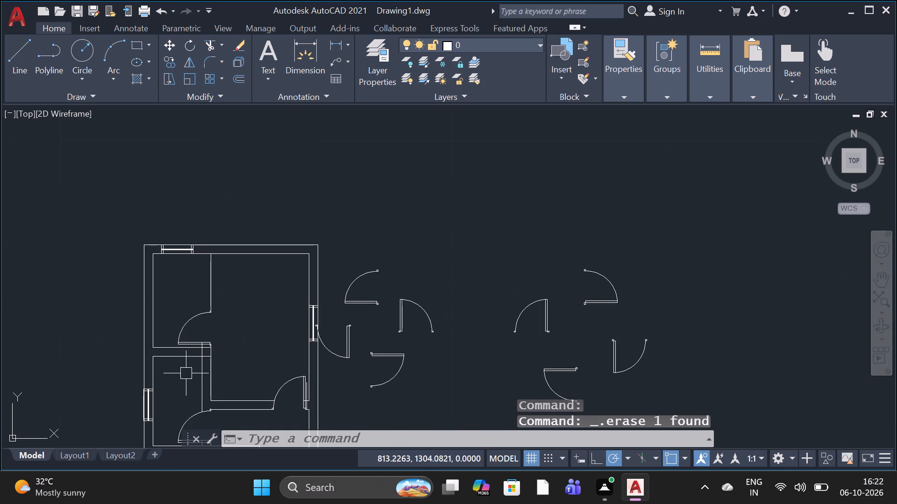
{"action": "scroll", "coordinate": [183, 361], "scroll_direction": "up", "scroll_amount": 4}
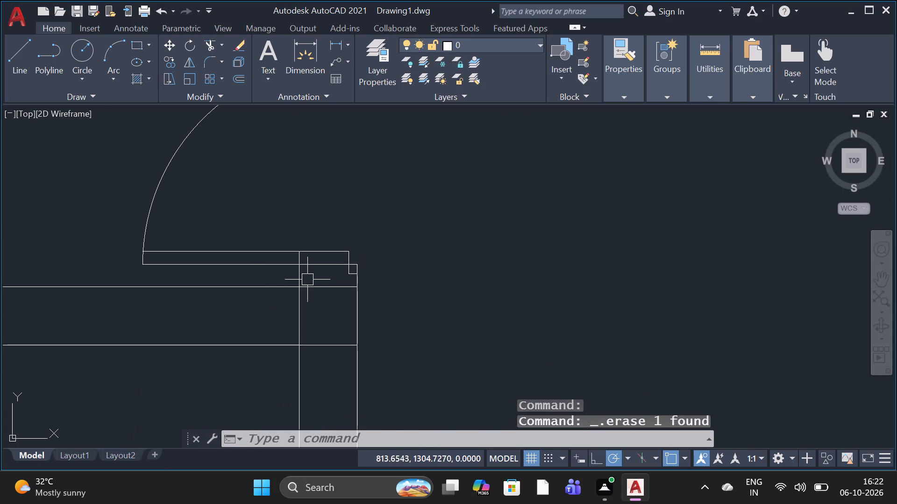
{"action": "scroll", "coordinate": [248, 286], "scroll_direction": "down", "scroll_amount": 6}
{"action": "scroll", "coordinate": [266, 382], "scroll_direction": "up", "scroll_amount": 3}
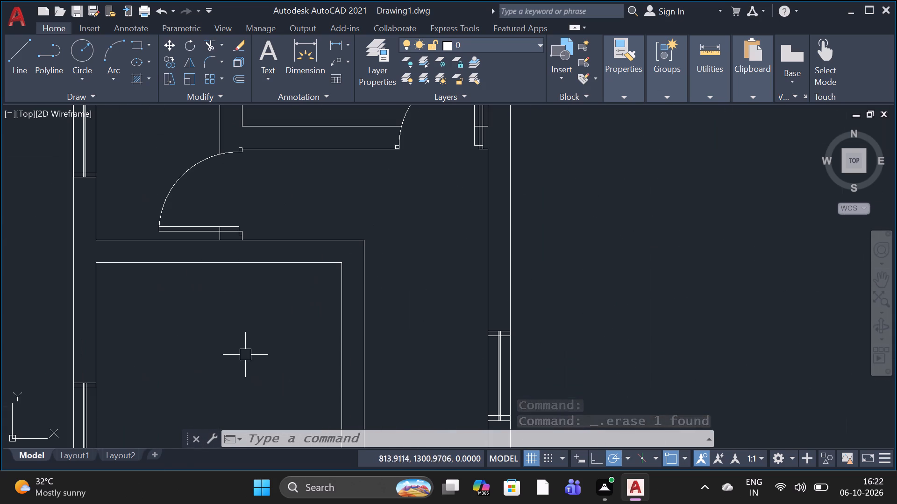
{"action": "scroll", "coordinate": [222, 239], "scroll_direction": "up", "scroll_amount": 4}
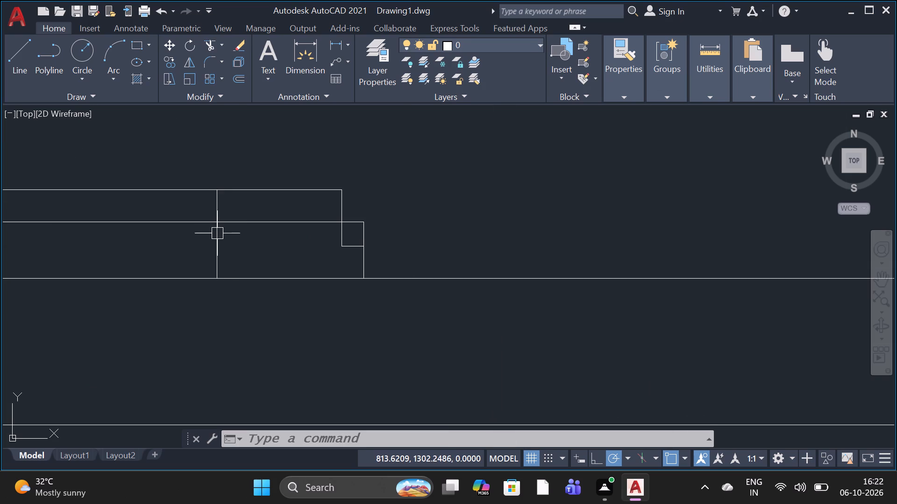
{"action": "left_click", "coordinate": [217, 233]}
{"action": "key", "text": "Delete"}
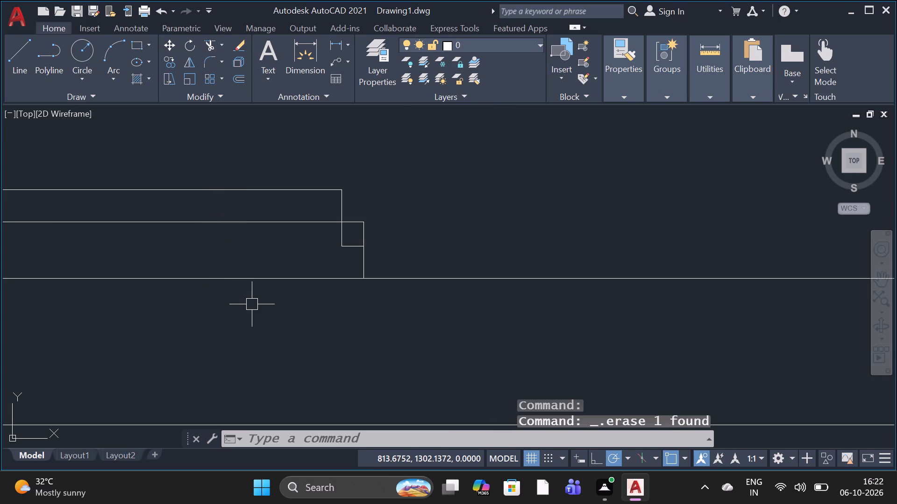
Trim the stray vertical line across the wall between the two small upper-left rooms, up to the upper room's door leaf.
{"action": "scroll", "coordinate": [231, 283], "scroll_direction": "down", "scroll_amount": 8}
{"action": "scroll", "coordinate": [236, 231], "scroll_direction": "up", "scroll_amount": 4}
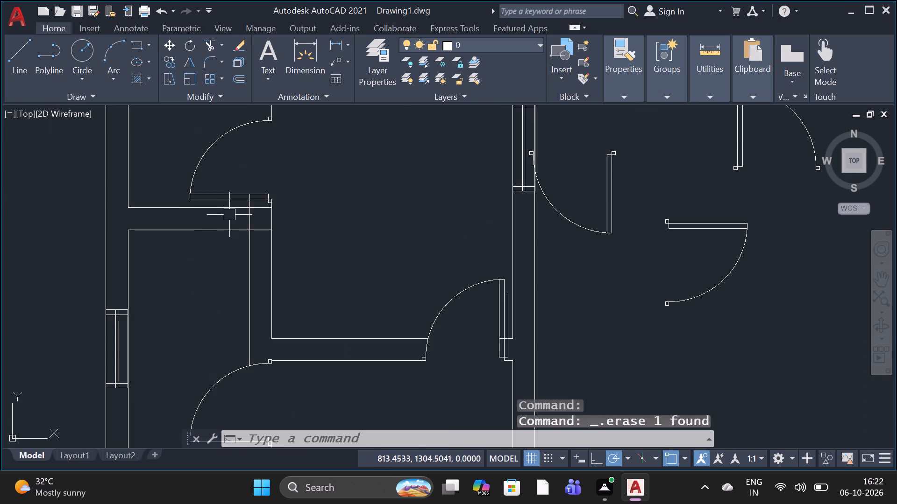
{"action": "scroll", "coordinate": [252, 197], "scroll_direction": "up", "scroll_amount": 4}
{"action": "scroll", "coordinate": [233, 300], "scroll_direction": "down", "scroll_amount": 3}
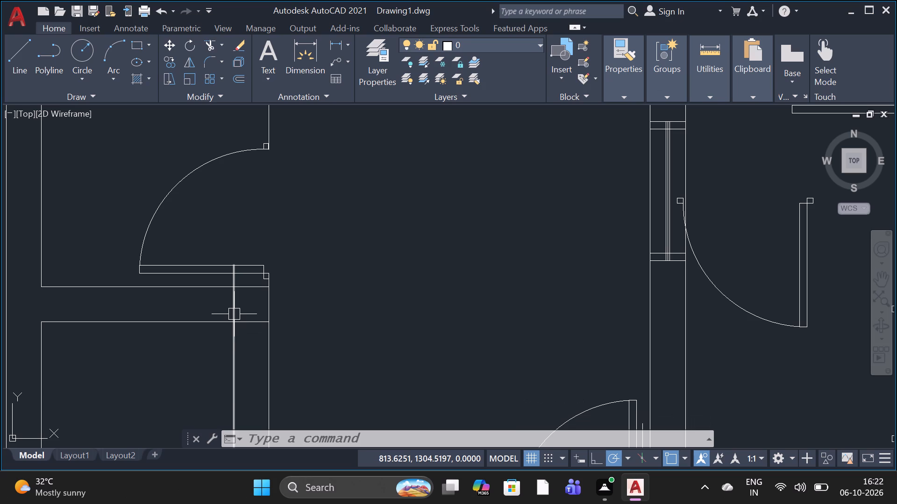
{"action": "type", "text": "TR"}
{"action": "key", "text": "space"}
{"action": "key", "text": "space"}
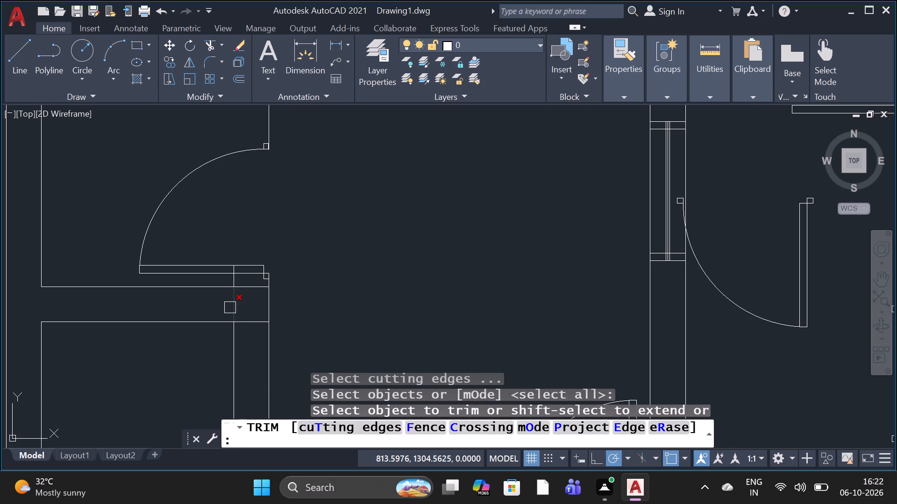
{"action": "left_click", "coordinate": [235, 308]}
{"action": "scroll", "coordinate": [210, 278], "scroll_direction": "up", "scroll_amount": 3}
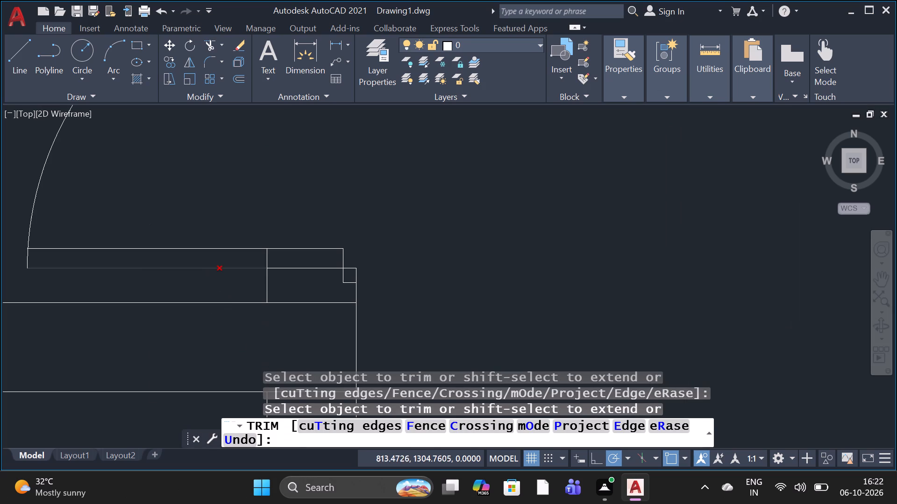
{"action": "left_click", "coordinate": [270, 284]}
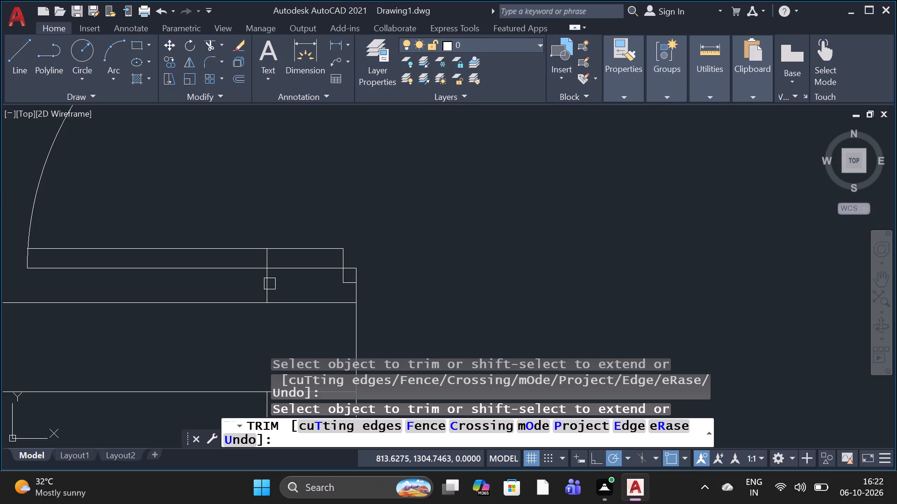
{"action": "left_click", "coordinate": [270, 284]}
{"action": "left_click", "coordinate": [266, 287]}
{"action": "scroll", "coordinate": [263, 253], "scroll_direction": "up", "scroll_amount": 3}
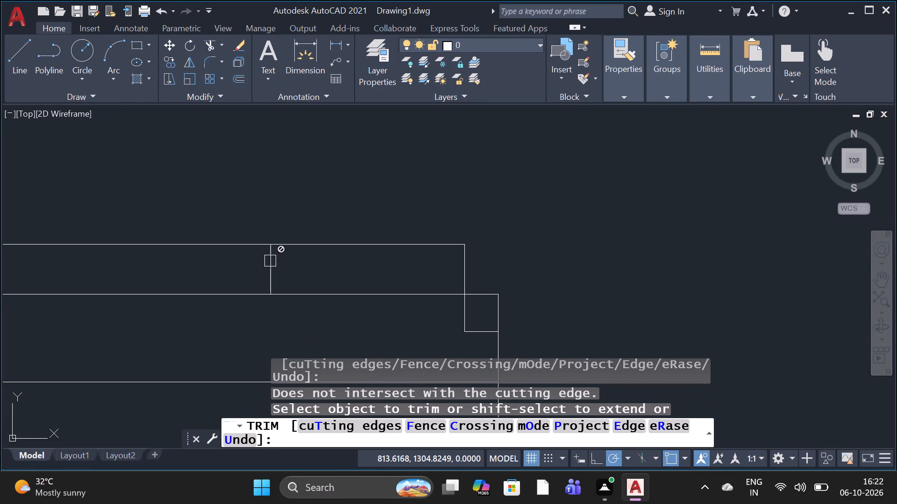
{"action": "key", "text": "space"}
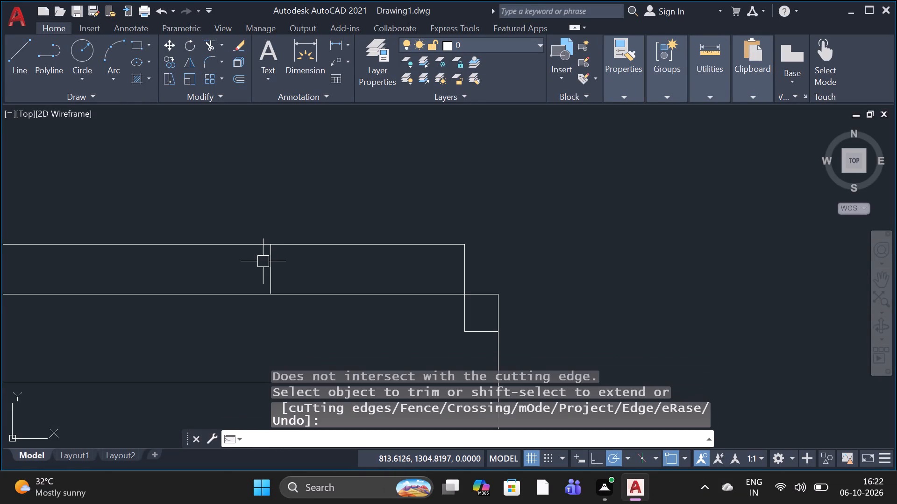
Erase the two overlapping leftover vertical segments crossing the door leaf of the upper small upper-left room.
{"action": "left_click", "coordinate": [274, 273]}
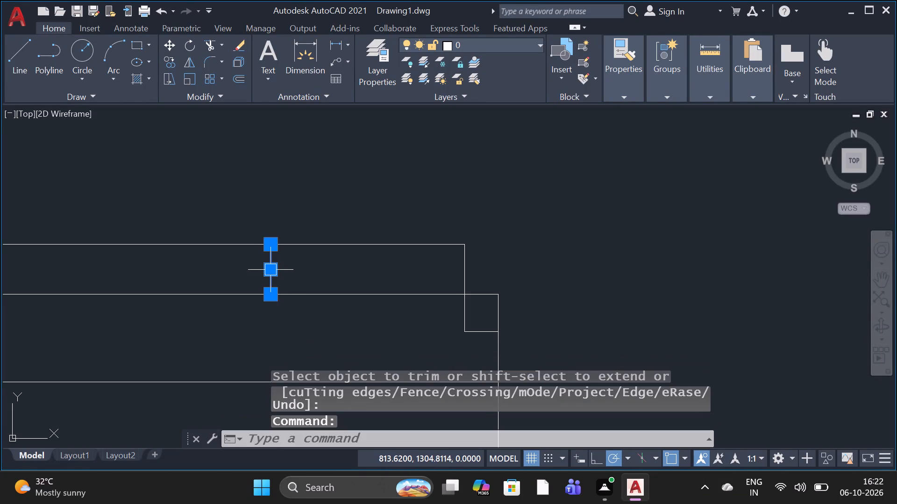
{"action": "key", "text": "Delete"}
{"action": "left_click", "coordinate": [274, 273]}
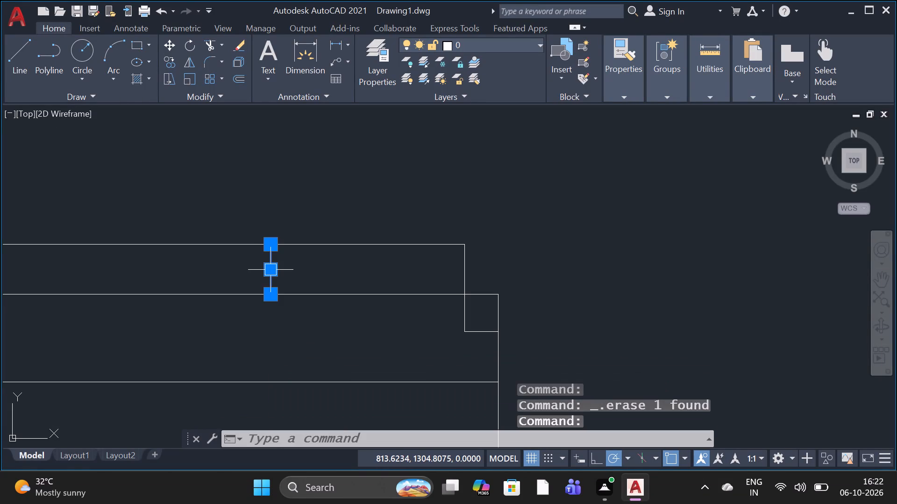
{"action": "key", "text": "Delete"}
Erase the stray vertical line standing beside the door leaf of the large upper-right room.
{"action": "scroll", "coordinate": [230, 291], "scroll_direction": "down", "scroll_amount": 2}
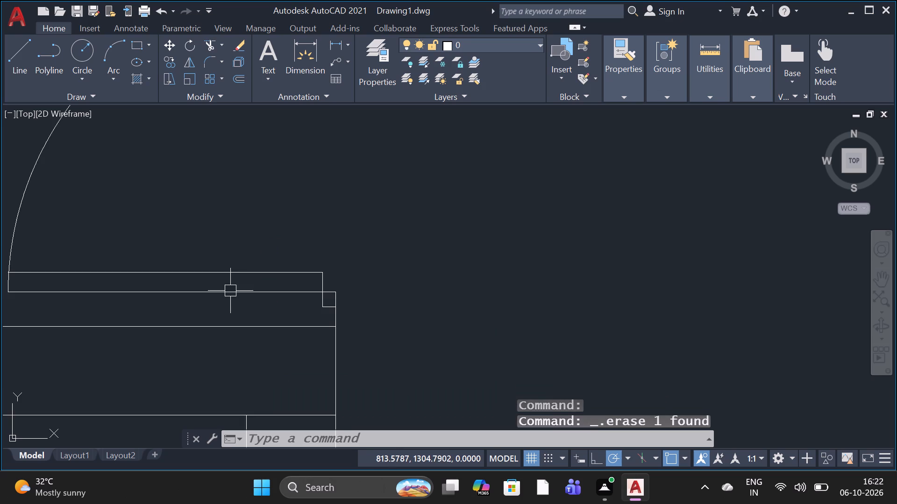
{"action": "scroll", "coordinate": [244, 278], "scroll_direction": "down", "scroll_amount": 4}
{"action": "scroll", "coordinate": [393, 319], "scroll_direction": "down", "scroll_amount": 1}
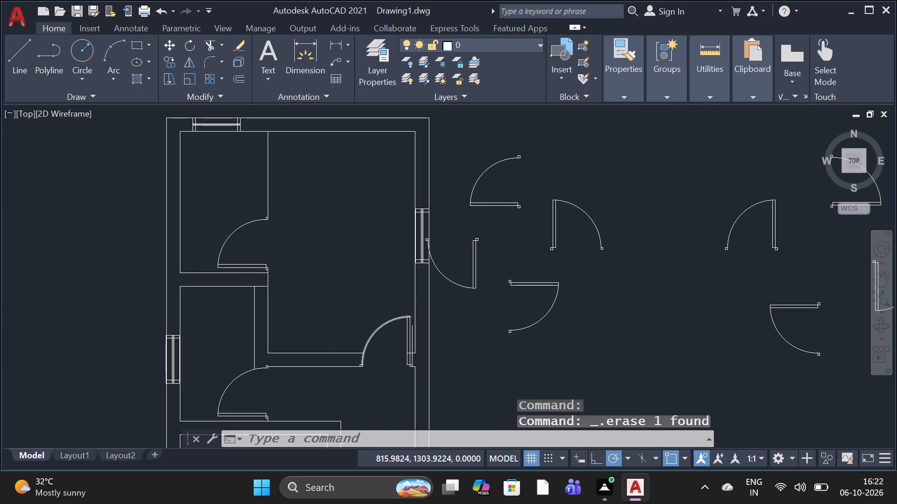
{"action": "scroll", "coordinate": [393, 319], "scroll_direction": "down", "scroll_amount": 1}
{"action": "scroll", "coordinate": [401, 328], "scroll_direction": "up", "scroll_amount": 4}
{"action": "scroll", "coordinate": [382, 366], "scroll_direction": "up", "scroll_amount": 2}
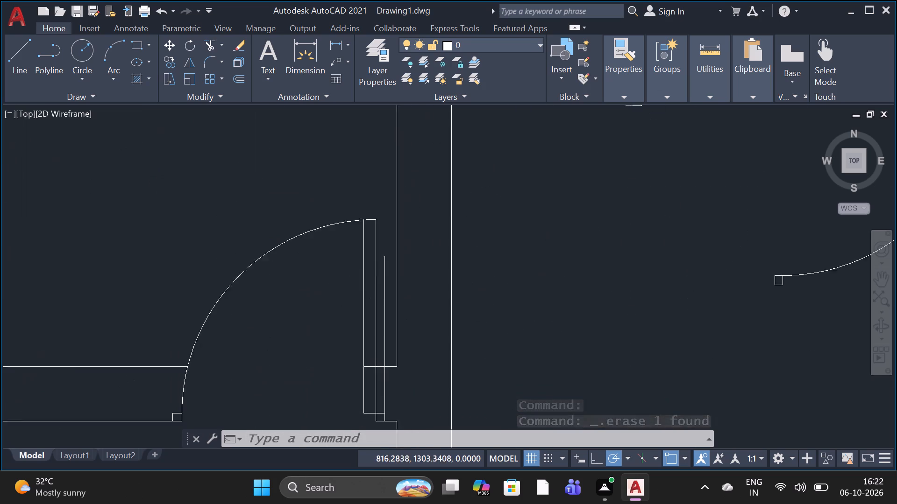
{"action": "left_click", "coordinate": [385, 345]}
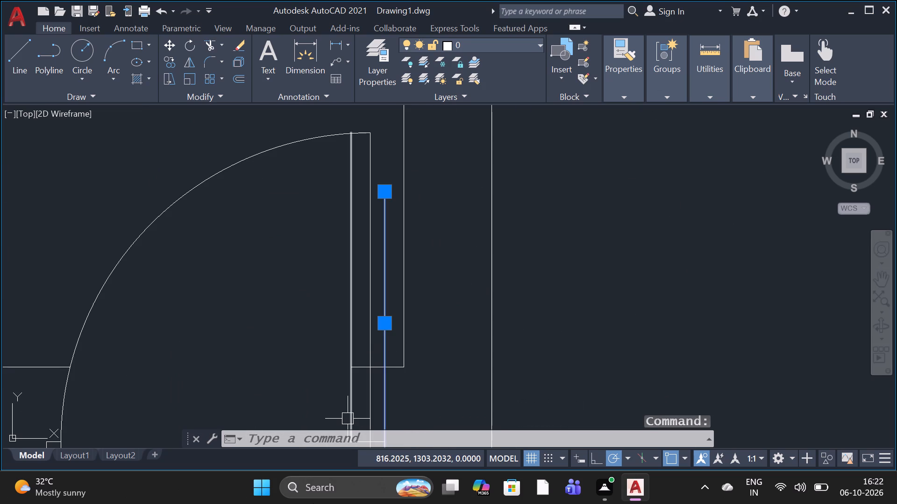
{"action": "key", "text": "Delete"}
Trim the piece of horizontal wall line that crosses the door leaf of the large upper-right room.
{"action": "type", "text": "TR"}
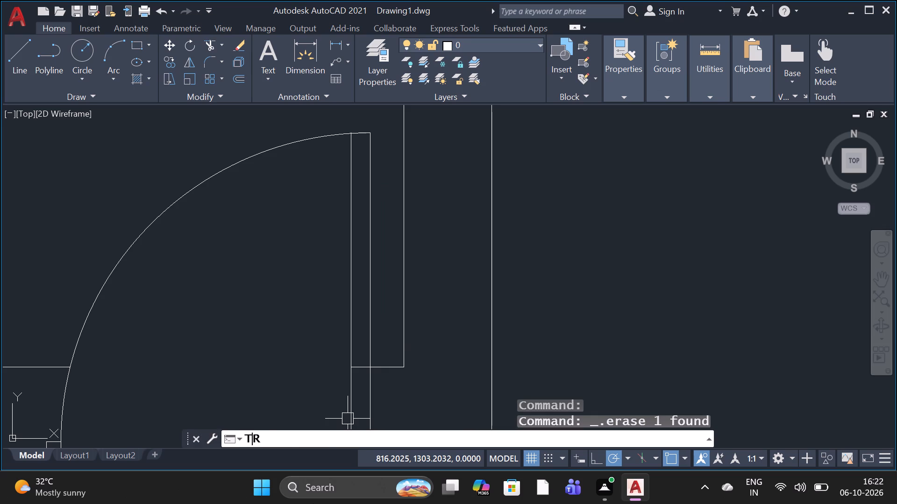
{"action": "key", "text": "space"}
{"action": "key", "text": "space"}
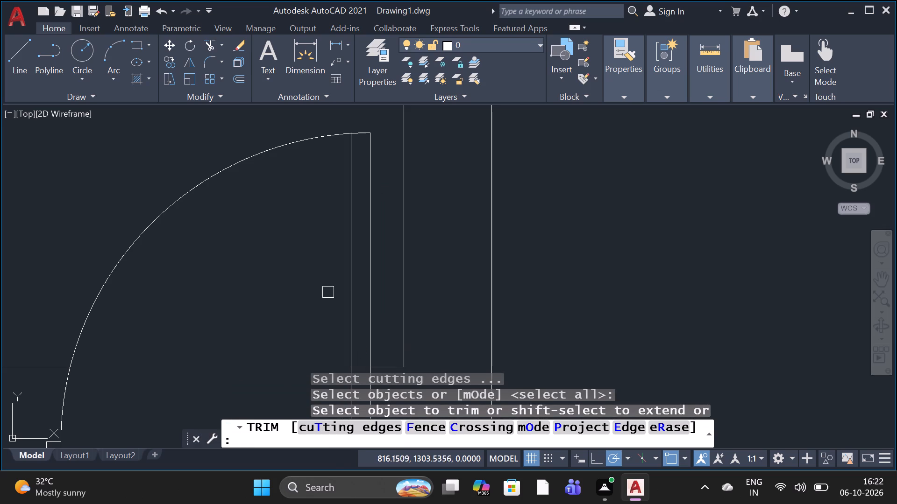
{"action": "scroll", "coordinate": [380, 266], "scroll_direction": "down", "scroll_amount": 2}
{"action": "scroll", "coordinate": [383, 321], "scroll_direction": "up", "scroll_amount": 4}
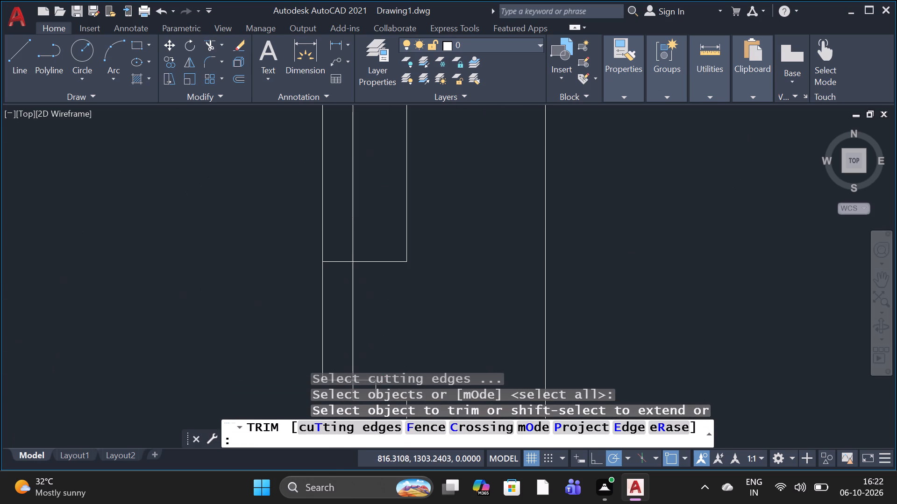
{"action": "left_click", "coordinate": [331, 264]}
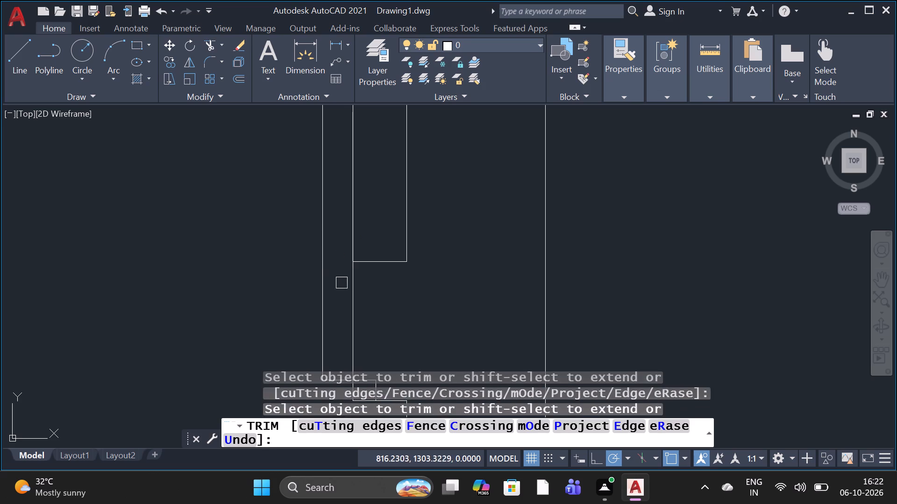
Trim the piece of inner bottom-wall line that crosses the door leaf of the bottom-right room.
{"action": "scroll", "coordinate": [385, 264], "scroll_direction": "down", "scroll_amount": 2}
{"action": "scroll", "coordinate": [341, 239], "scroll_direction": "down", "scroll_amount": 2}
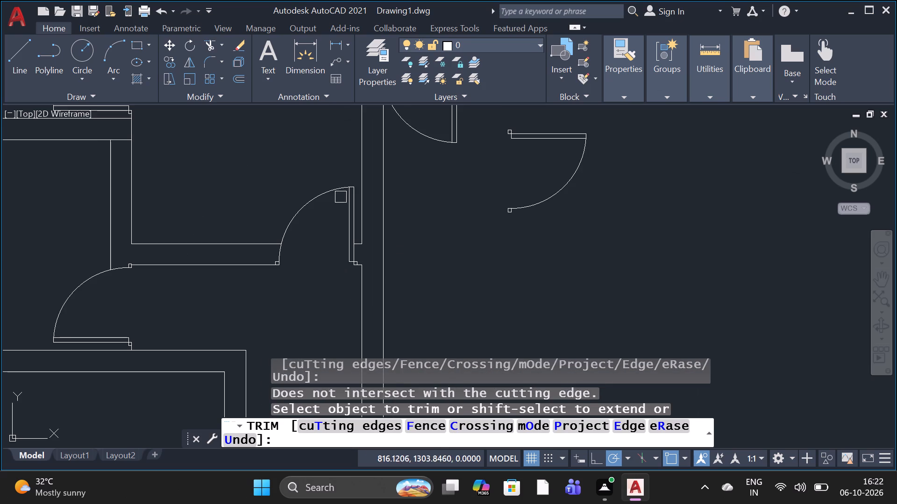
{"action": "scroll", "coordinate": [308, 254], "scroll_direction": "down", "scroll_amount": 4}
{"action": "scroll", "coordinate": [299, 335], "scroll_direction": "up", "scroll_amount": 4}
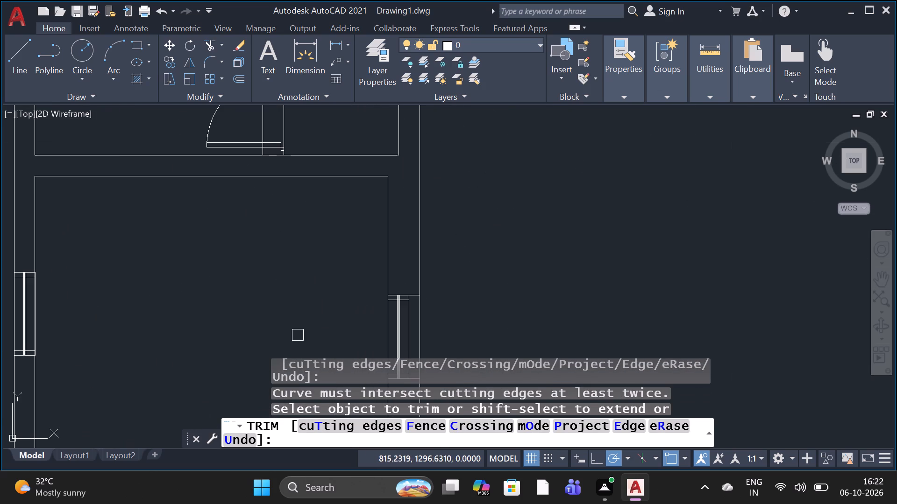
{"action": "scroll", "coordinate": [271, 185], "scroll_direction": "down", "scroll_amount": 3}
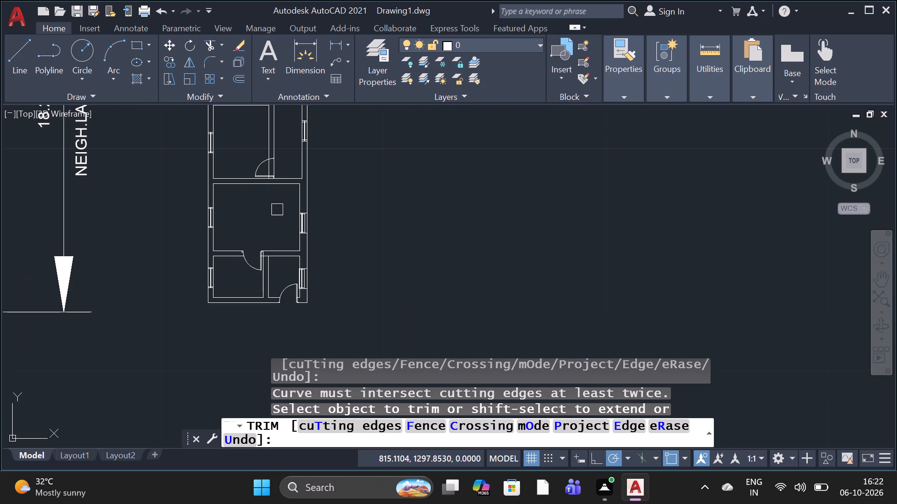
{"action": "scroll", "coordinate": [286, 271], "scroll_direction": "down", "scroll_amount": 1}
{"action": "scroll", "coordinate": [282, 306], "scroll_direction": "up", "scroll_amount": 4}
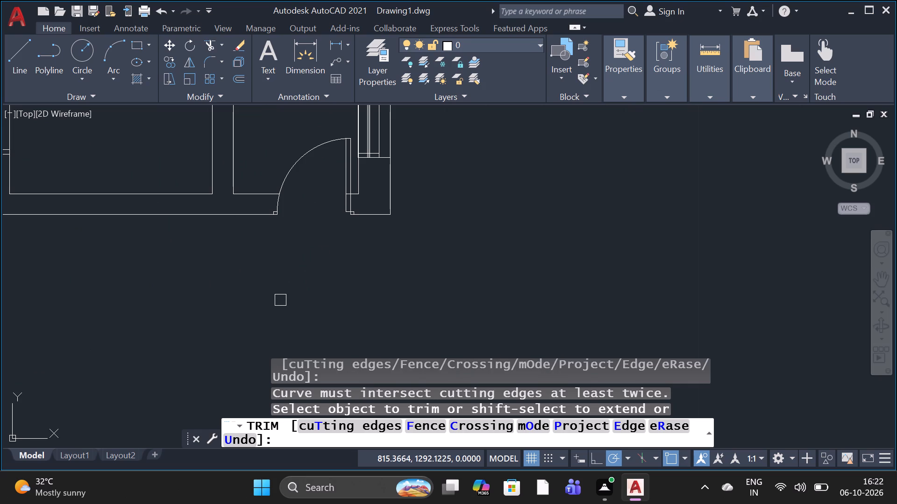
{"action": "scroll", "coordinate": [348, 185], "scroll_direction": "up", "scroll_amount": 4}
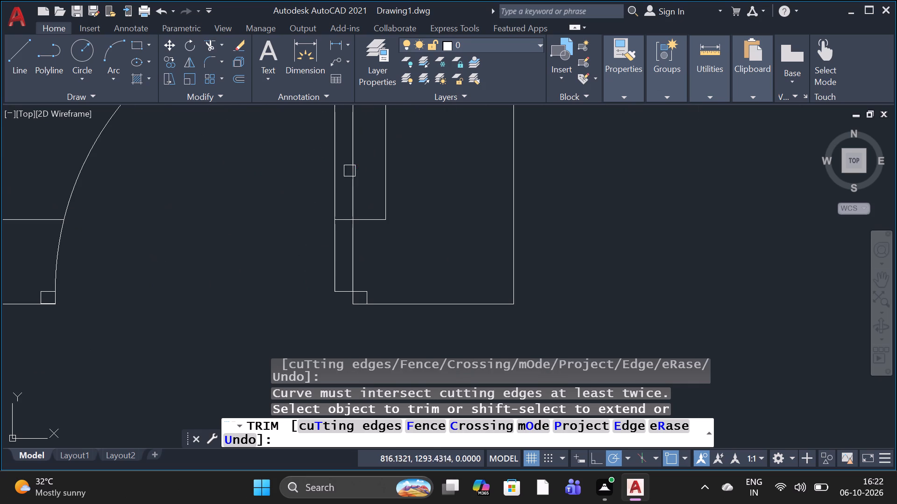
{"action": "scroll", "coordinate": [341, 218], "scroll_direction": "up", "scroll_amount": 3}
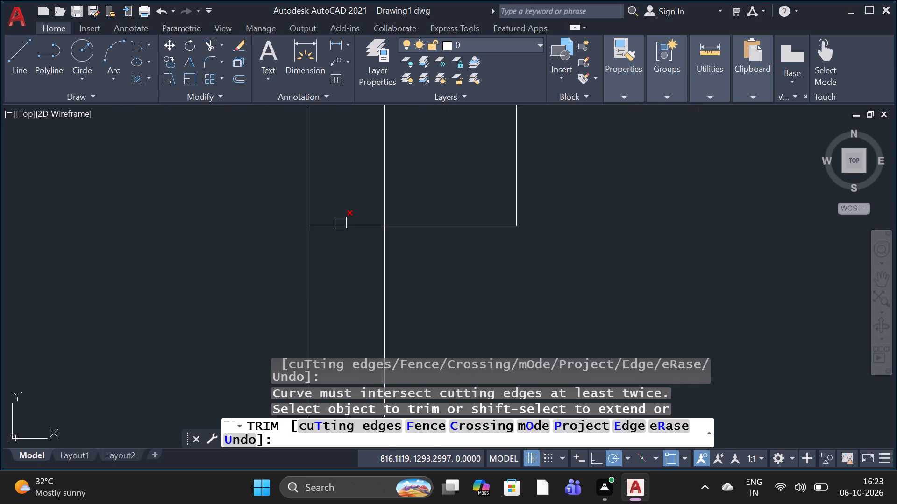
{"action": "left_click", "coordinate": [341, 223]}
Trim the piece of horizontal wall line that crosses the leaf of the door between the large lower room and the bottom-left room.
{"action": "scroll", "coordinate": [340, 224], "scroll_direction": "down", "scroll_amount": 4}
{"action": "scroll", "coordinate": [344, 269], "scroll_direction": "down", "scroll_amount": 2}
{"action": "scroll", "coordinate": [228, 261], "scroll_direction": "down", "scroll_amount": 3}
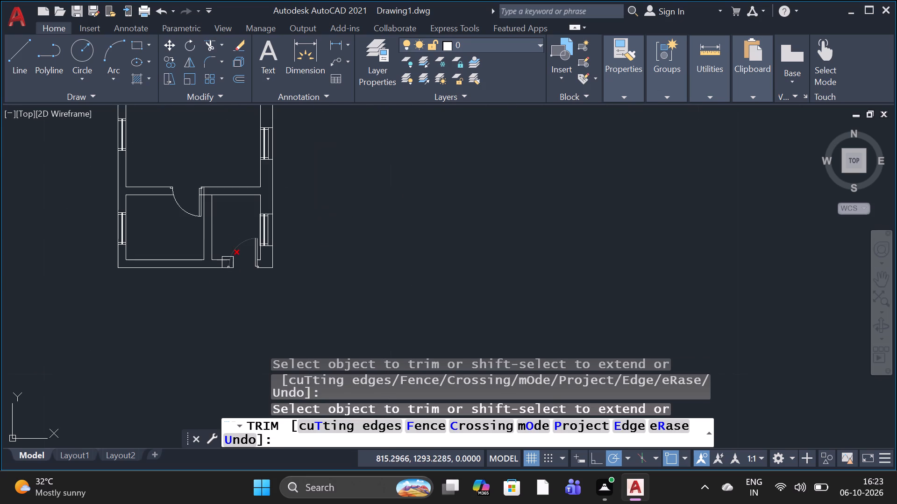
{"action": "scroll", "coordinate": [194, 196], "scroll_direction": "up", "scroll_amount": 5}
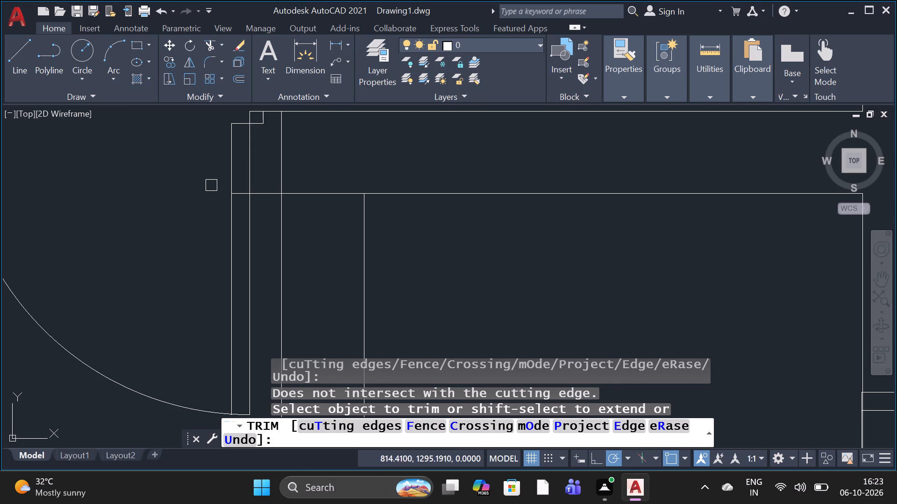
{"action": "scroll", "coordinate": [241, 201], "scroll_direction": "up", "scroll_amount": 3}
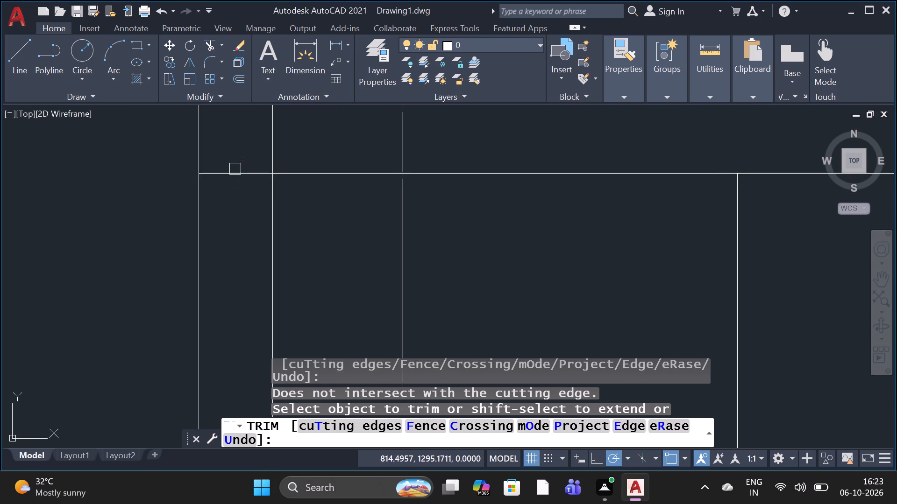
{"action": "left_click", "coordinate": [235, 169]}
{"action": "left_click", "coordinate": [235, 176]}
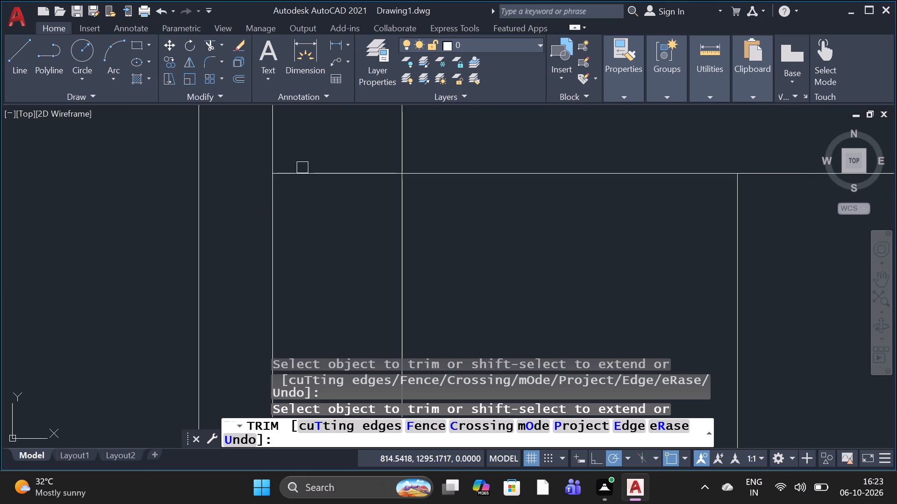
Erase the short horizontal wall piece between the bottom-left room's door leaf and the vertical partition wall.
{"action": "left_click_drag", "start_coordinate": [302, 179], "coordinate": [301, 170]}
{"action": "double_click", "coordinate": [299, 170]}
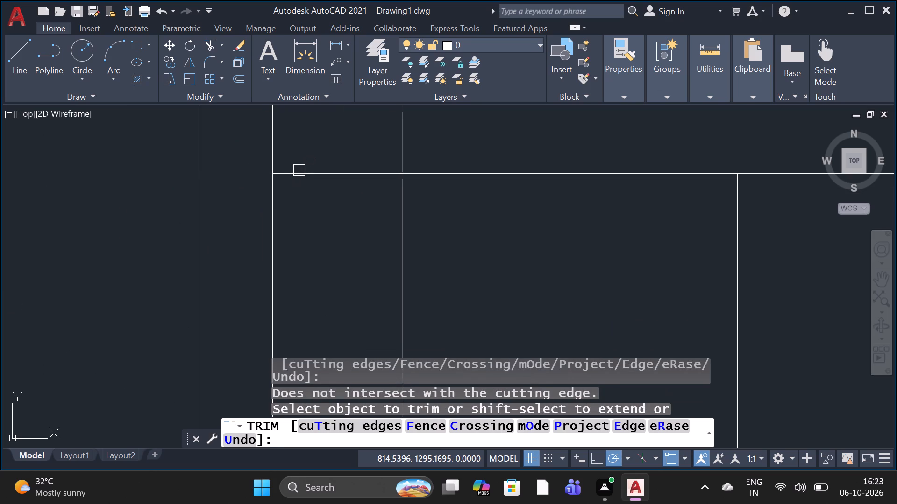
{"action": "key", "text": "space"}
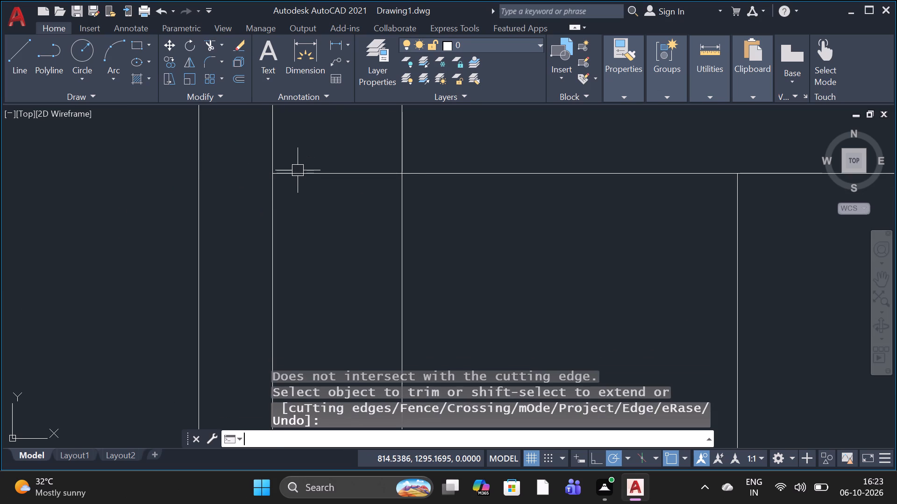
{"action": "left_click", "coordinate": [298, 170]}
{"action": "left_click", "coordinate": [298, 171]}
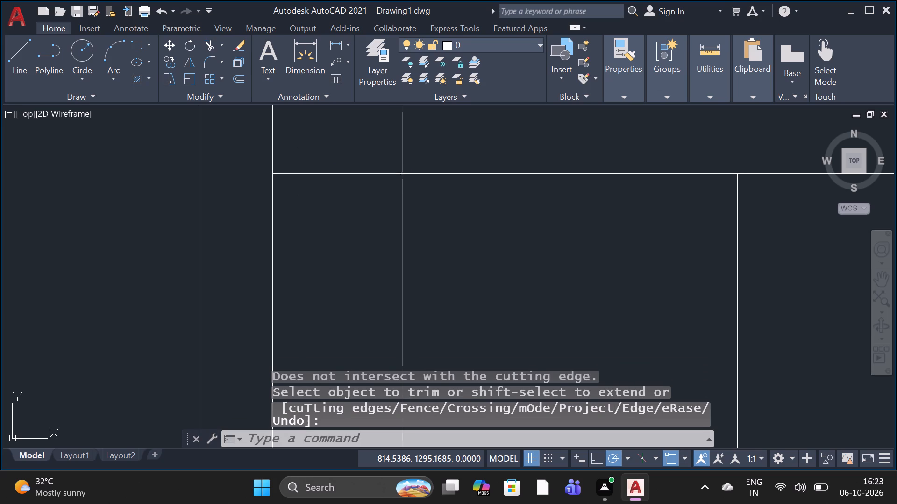
{"action": "key", "text": "Delete"}
Trim both partition wall lines across the door opening of the middle-left room, including the short stubs beside the door leaf.
{"action": "scroll", "coordinate": [299, 171], "scroll_direction": "down", "scroll_amount": 1}
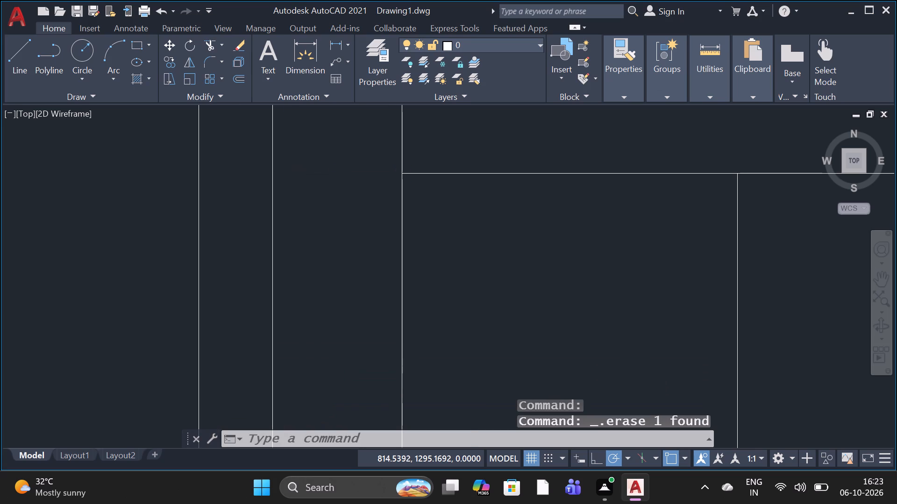
{"action": "scroll", "coordinate": [299, 171], "scroll_direction": "down", "scroll_amount": 5}
{"action": "scroll", "coordinate": [288, 369], "scroll_direction": "down", "scroll_amount": 3}
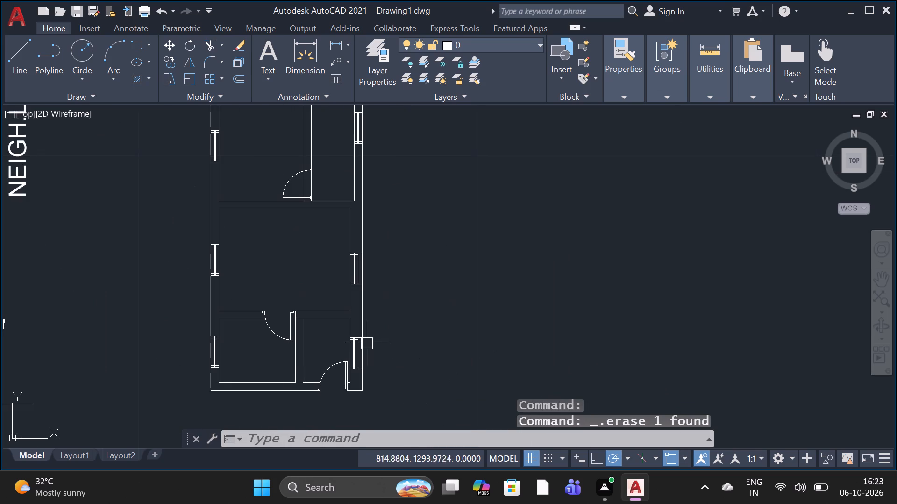
{"action": "scroll", "coordinate": [403, 332], "scroll_direction": "down", "scroll_amount": 3}
{"action": "scroll", "coordinate": [401, 266], "scroll_direction": "up", "scroll_amount": 3}
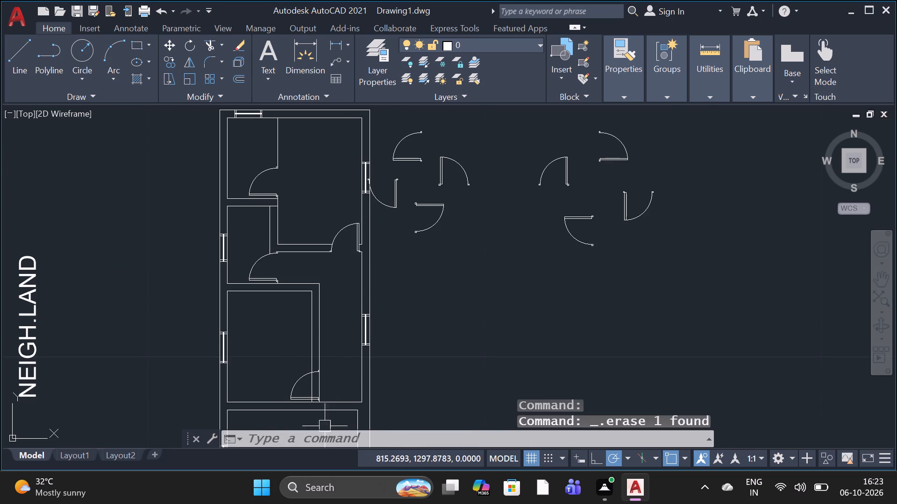
{"action": "scroll", "coordinate": [325, 426], "scroll_direction": "up", "scroll_amount": 3}
{"action": "type", "text": "TR"}
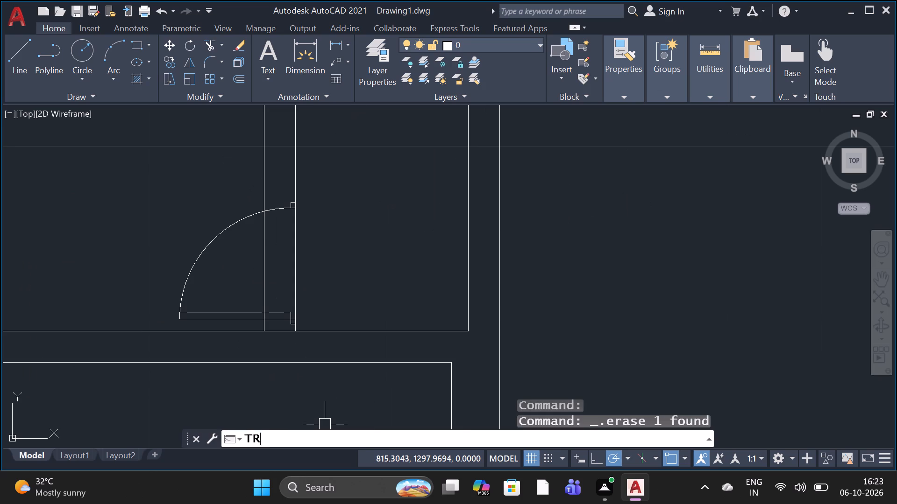
{"action": "key", "text": "space"}
{"action": "key", "text": "space"}
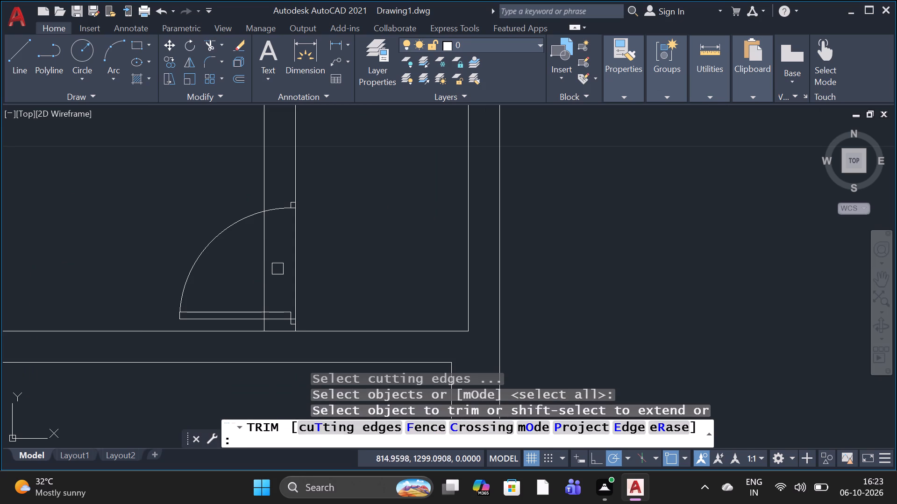
{"action": "left_click", "coordinate": [295, 282]}
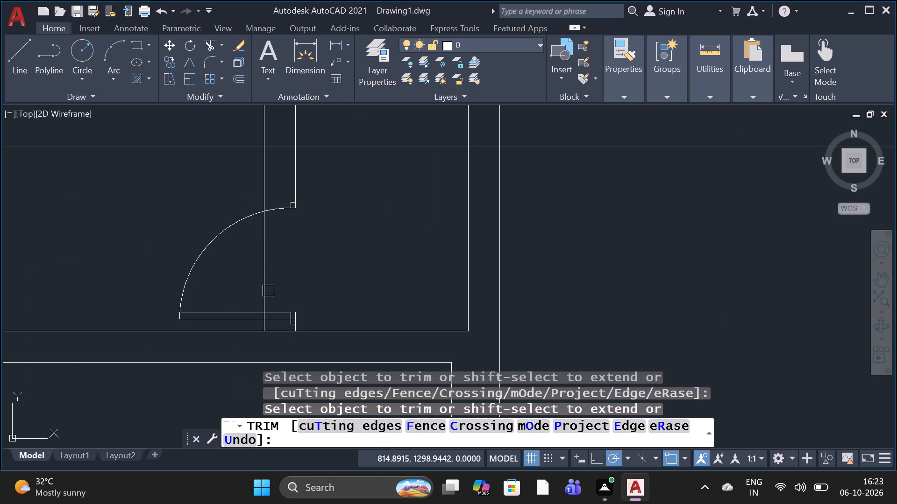
{"action": "left_click", "coordinate": [266, 291]}
{"action": "scroll", "coordinate": [300, 310], "scroll_direction": "up", "scroll_amount": 4}
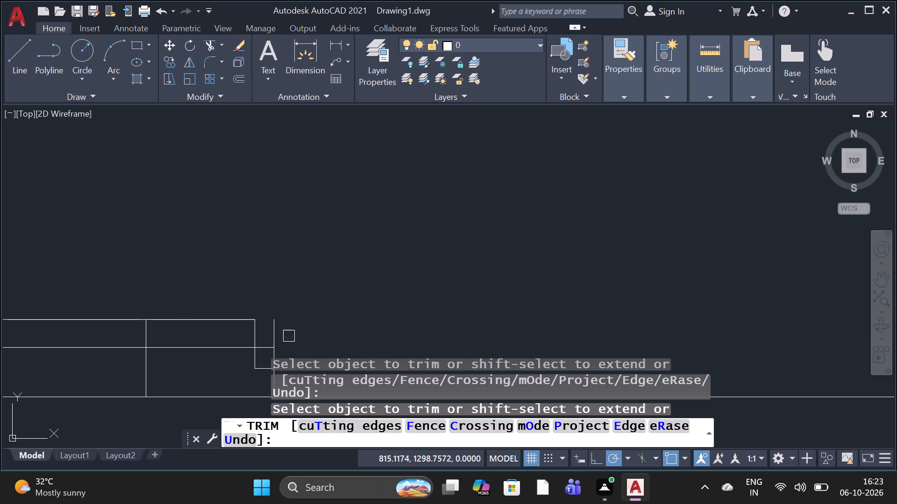
{"action": "left_click", "coordinate": [269, 338]}
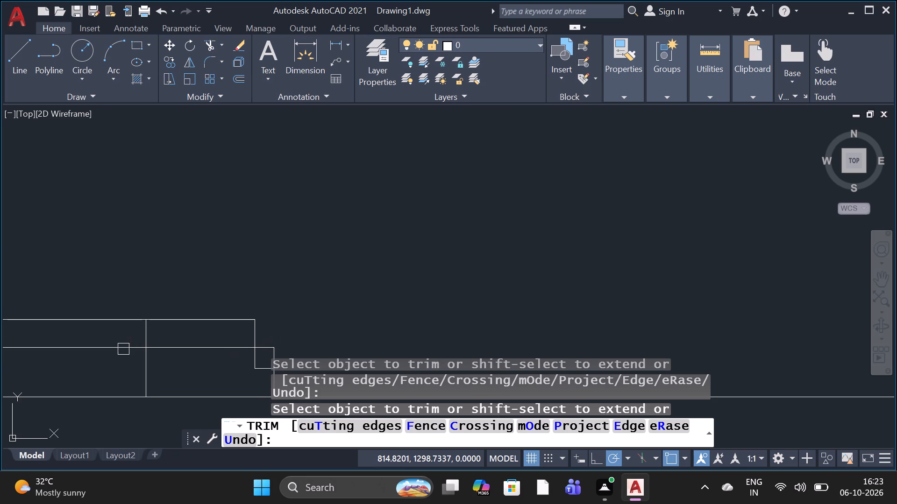
{"action": "left_click", "coordinate": [147, 366]}
Erase the leftover vertical wall piece inside the middle-left room's door leaf.
{"action": "scroll", "coordinate": [142, 340], "scroll_direction": "up", "scroll_amount": 1}
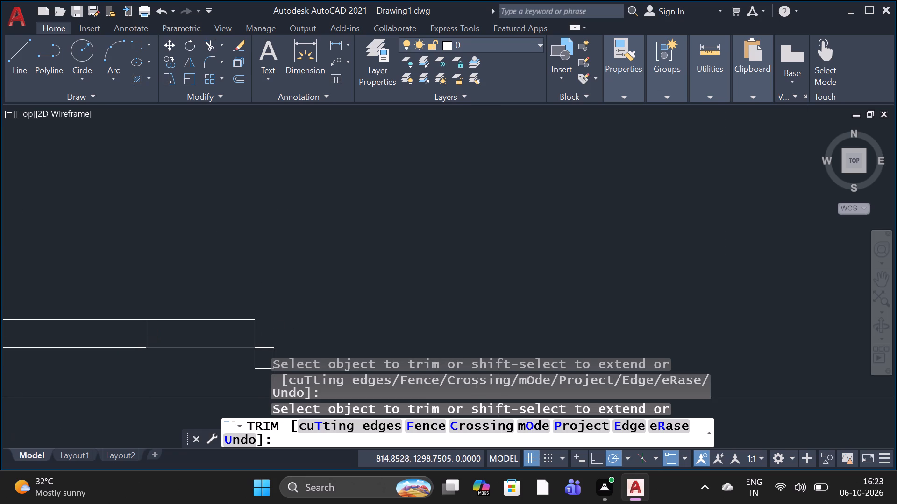
{"action": "scroll", "coordinate": [142, 340], "scroll_direction": "up", "scroll_amount": 2}
{"action": "left_click", "coordinate": [155, 328]}
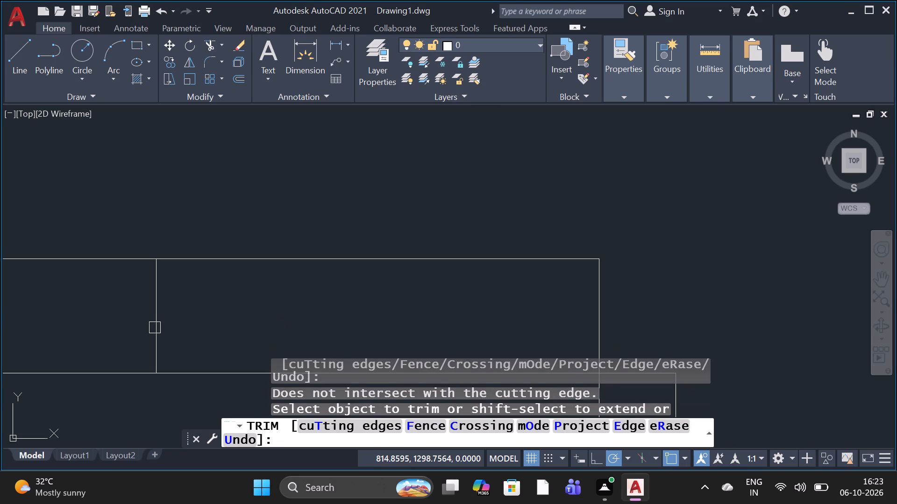
{"action": "key", "text": "space"}
{"action": "left_click", "coordinate": [154, 328]}
{"action": "left_click", "coordinate": [154, 328]}
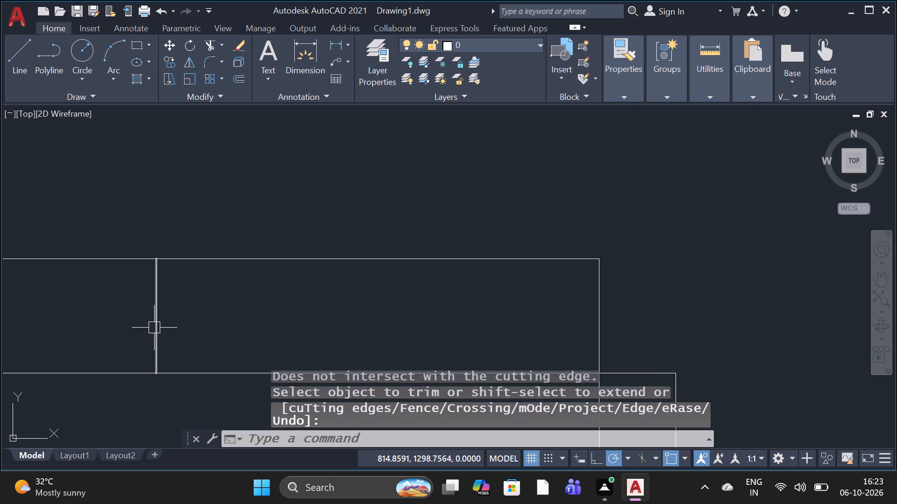
{"action": "left_click", "coordinate": [154, 328]}
{"action": "key", "text": "Delete"}
Erase the two groups of spare door copies beside the floor plan.
{"action": "scroll", "coordinate": [178, 240], "scroll_direction": "down", "scroll_amount": 3}
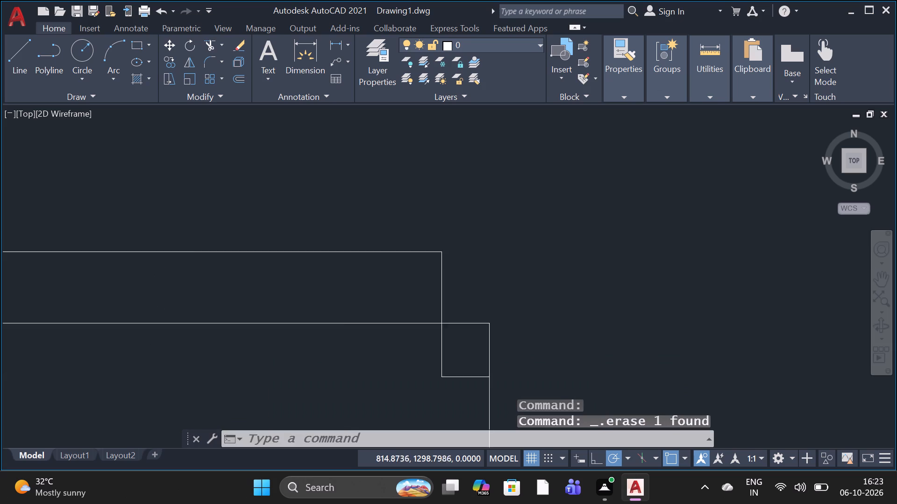
{"action": "scroll", "coordinate": [189, 229], "scroll_direction": "down", "scroll_amount": 1}
{"action": "scroll", "coordinate": [181, 329], "scroll_direction": "down", "scroll_amount": 2}
{"action": "scroll", "coordinate": [224, 370], "scroll_direction": "down", "scroll_amount": 3}
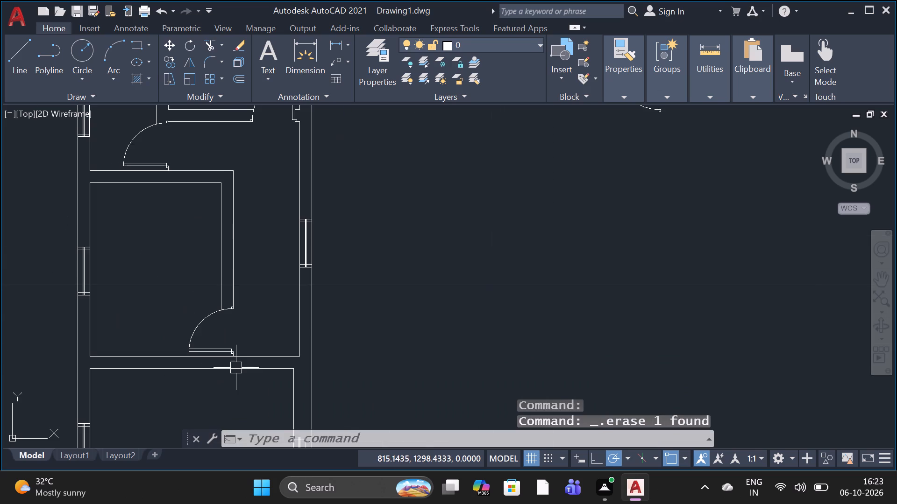
{"action": "scroll", "coordinate": [246, 364], "scroll_direction": "down", "scroll_amount": 1}
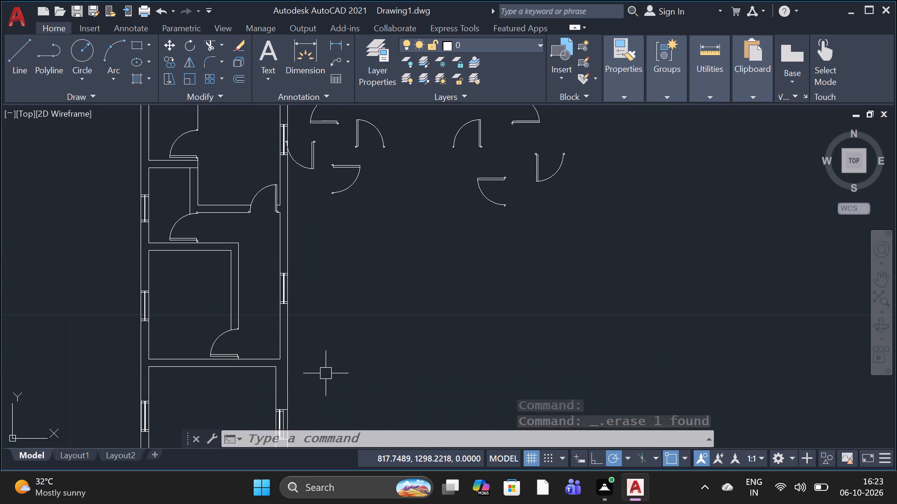
{"action": "scroll", "coordinate": [326, 373], "scroll_direction": "down", "scroll_amount": 2}
{"action": "scroll", "coordinate": [293, 217], "scroll_direction": "down", "scroll_amount": 3}
{"action": "scroll", "coordinate": [314, 328], "scroll_direction": "up", "scroll_amount": 3}
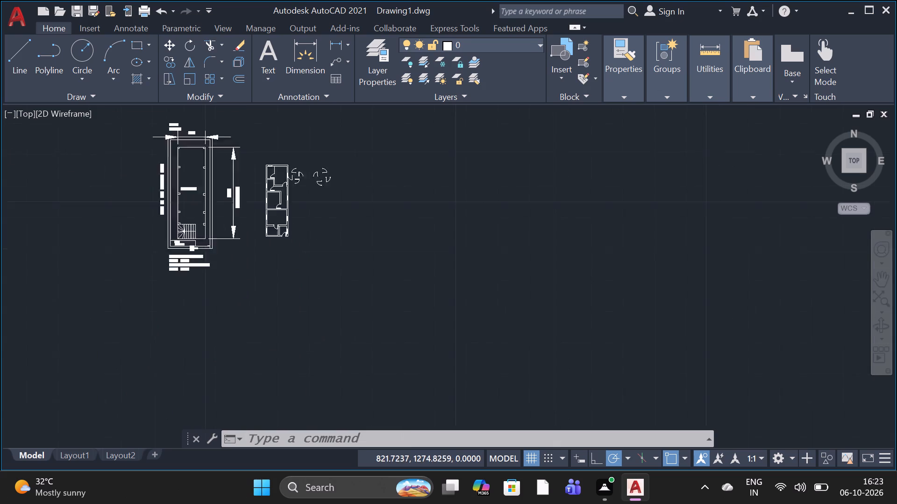
{"action": "scroll", "coordinate": [311, 326], "scroll_direction": "down", "scroll_amount": 2}
{"action": "scroll", "coordinate": [306, 157], "scroll_direction": "up", "scroll_amount": 2}
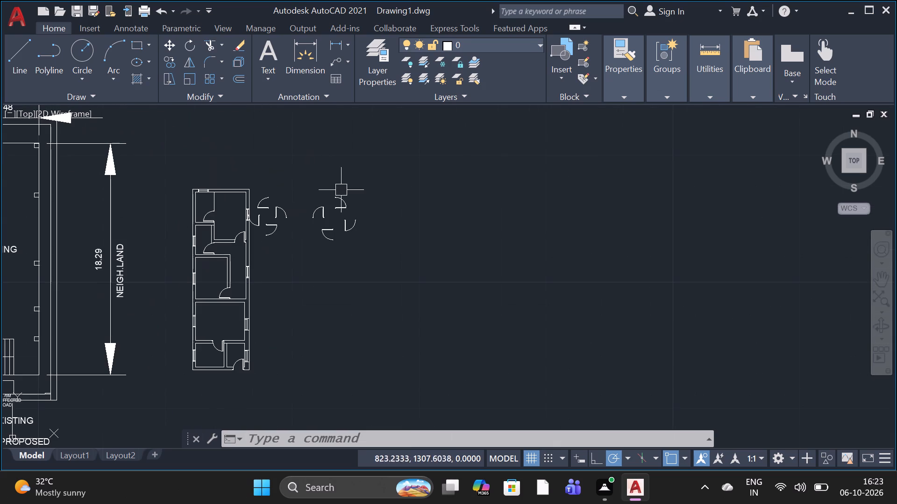
{"action": "left_click", "coordinate": [396, 163]}
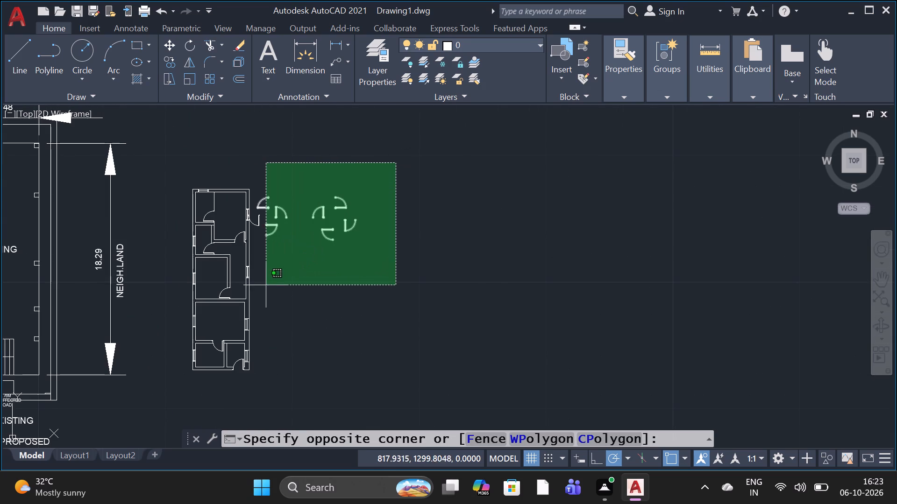
{"action": "left_click", "coordinate": [257, 297]}
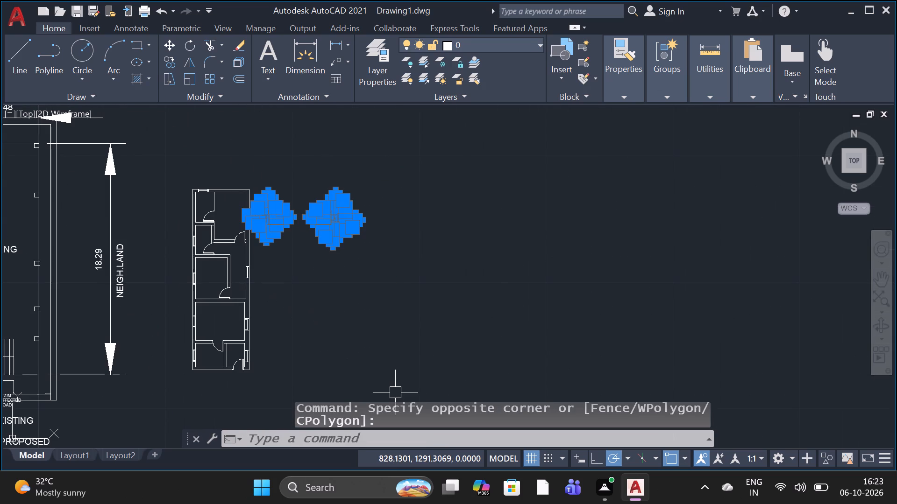
{"action": "key", "text": "Delete"}
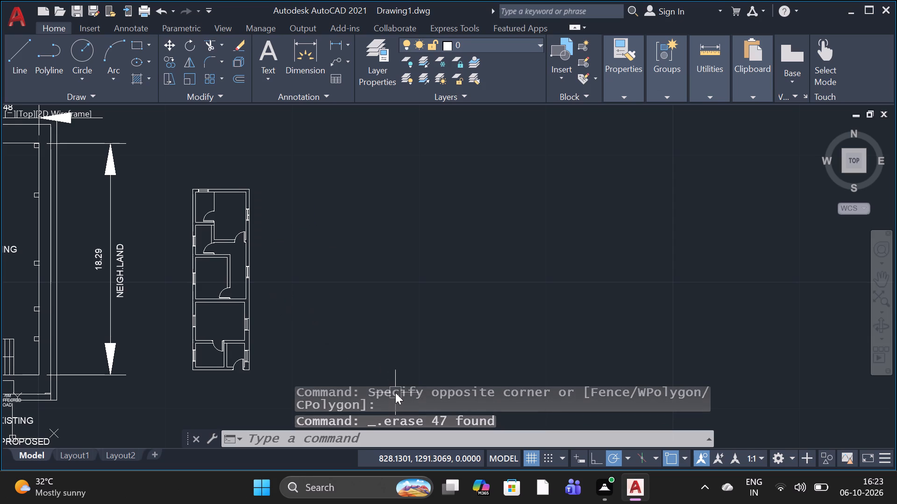
Draw a closed rectangular outline with lines below the plan's bottom wall, full plan width 4.45 and about 2.76 deep.
{"action": "left_click", "coordinate": [21, 67]}
{"action": "scroll", "coordinate": [169, 438], "scroll_direction": "up", "scroll_amount": 2}
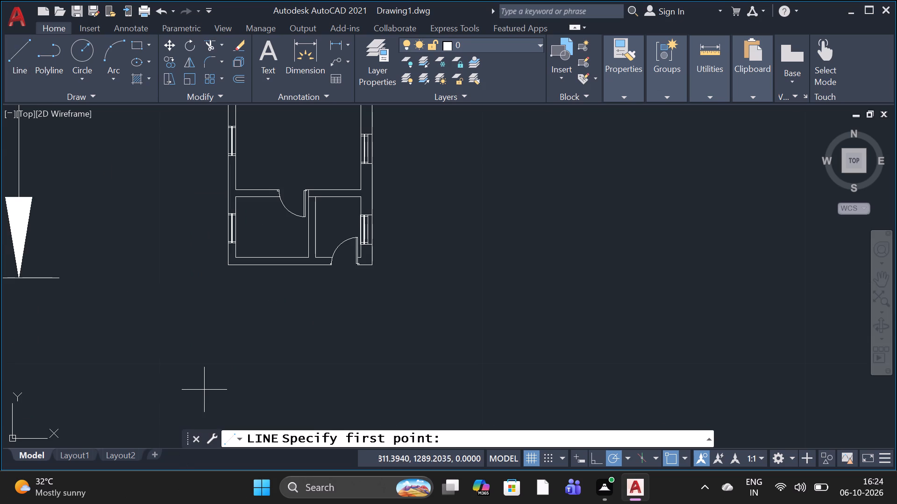
{"action": "left_click", "coordinate": [234, 269]}
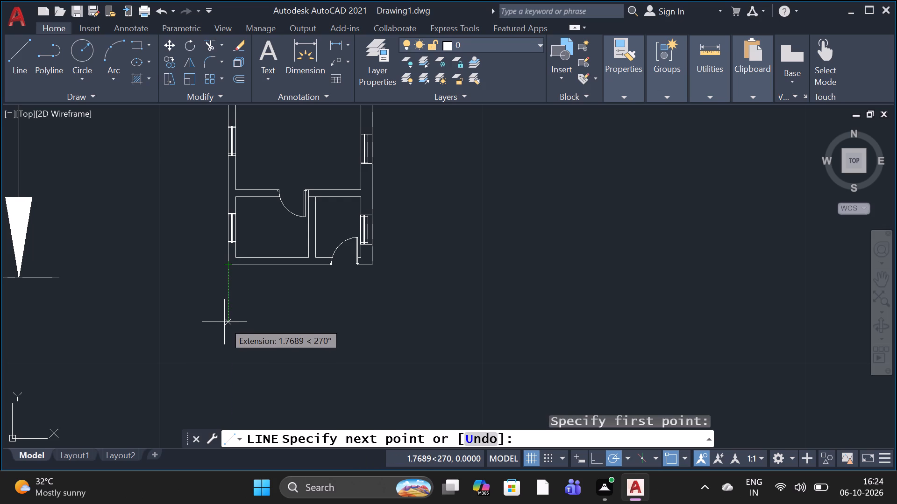
{"action": "scroll", "coordinate": [224, 322], "scroll_direction": "down", "scroll_amount": 1}
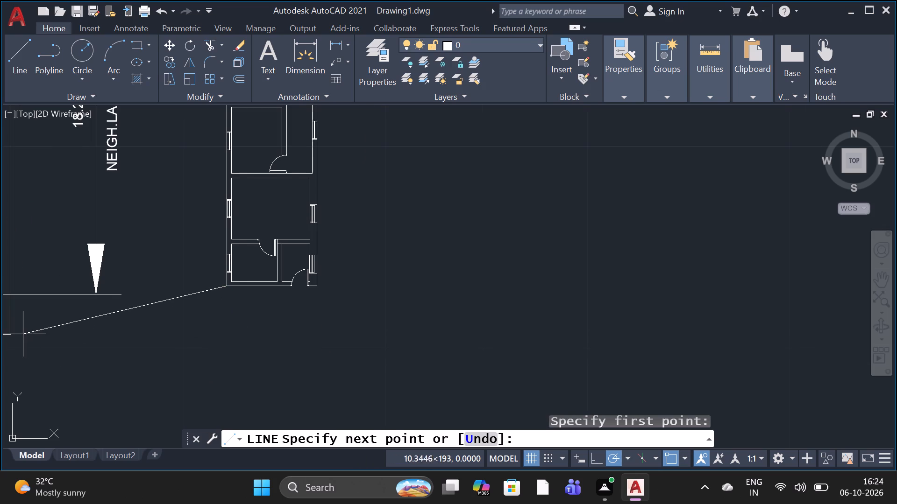
{"action": "left_click", "coordinate": [228, 342]}
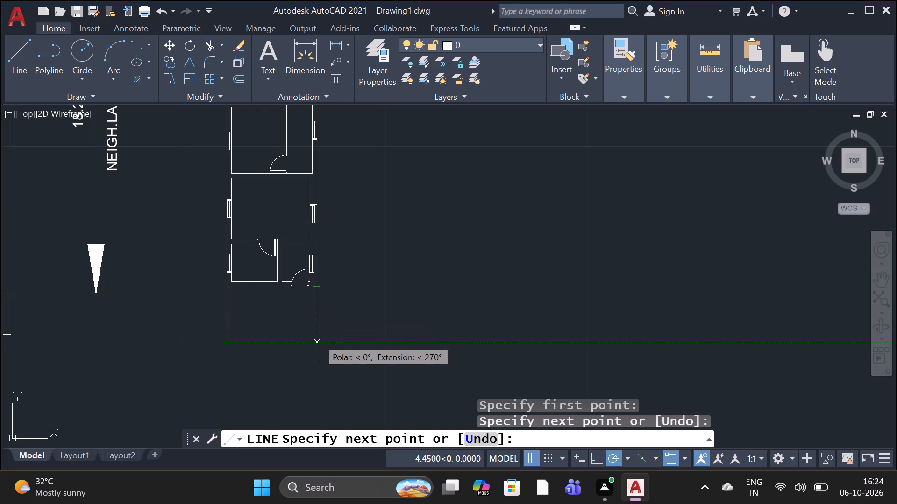
{"action": "left_click", "coordinate": [318, 338]}
{"action": "left_click", "coordinate": [317, 288]}
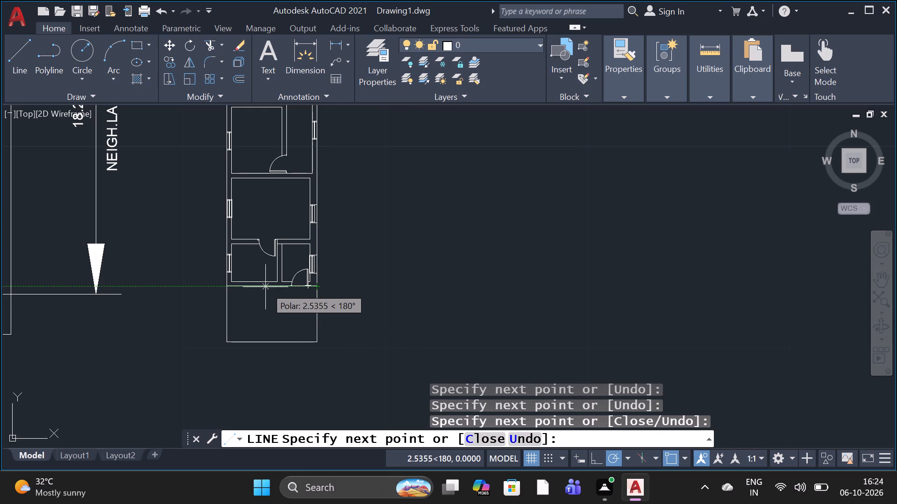
{"action": "scroll", "coordinate": [265, 287], "scroll_direction": "up", "scroll_amount": 2}
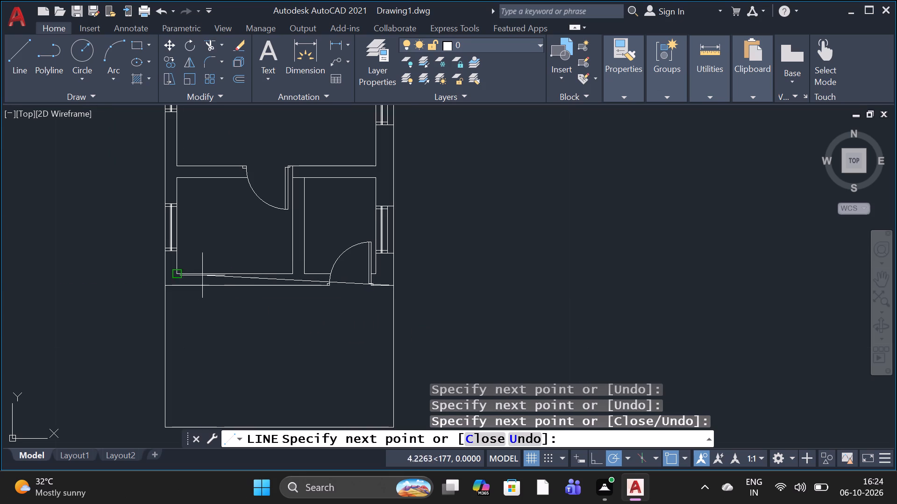
{"action": "left_click", "coordinate": [169, 283]}
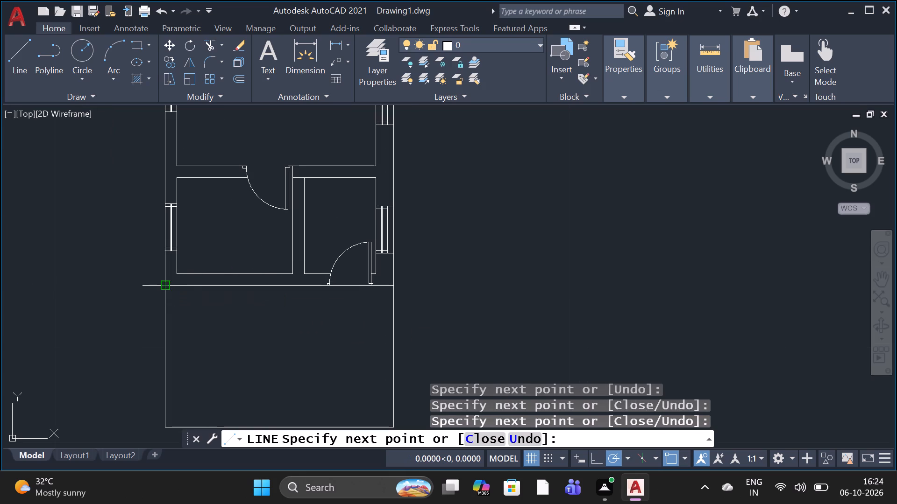
{"action": "key", "text": "space"}
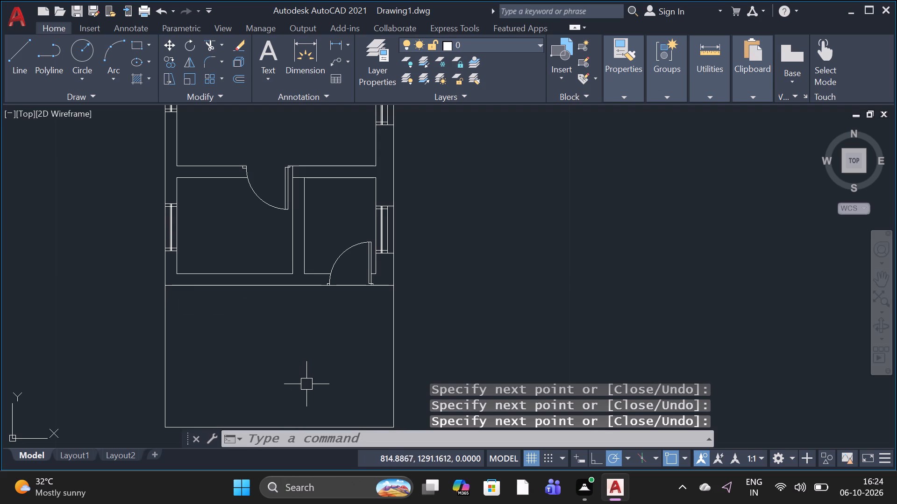
Draw a vertical line about 2.76 long dividing the new lower rectangle, from its bottom edge up to the plan's bottom wall.
{"action": "left_click", "coordinate": [12, 52]}
{"action": "scroll", "coordinate": [315, 267], "scroll_direction": "down", "scroll_amount": 1}
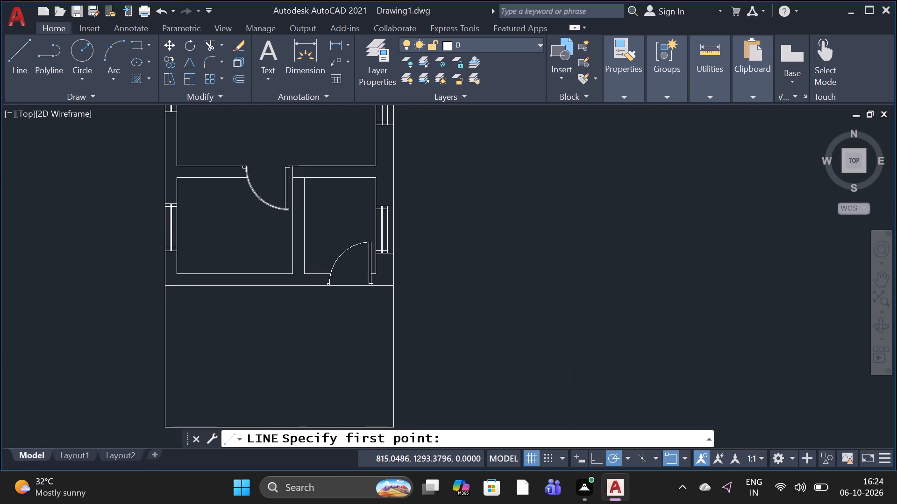
{"action": "scroll", "coordinate": [315, 265], "scroll_direction": "down", "scroll_amount": 1}
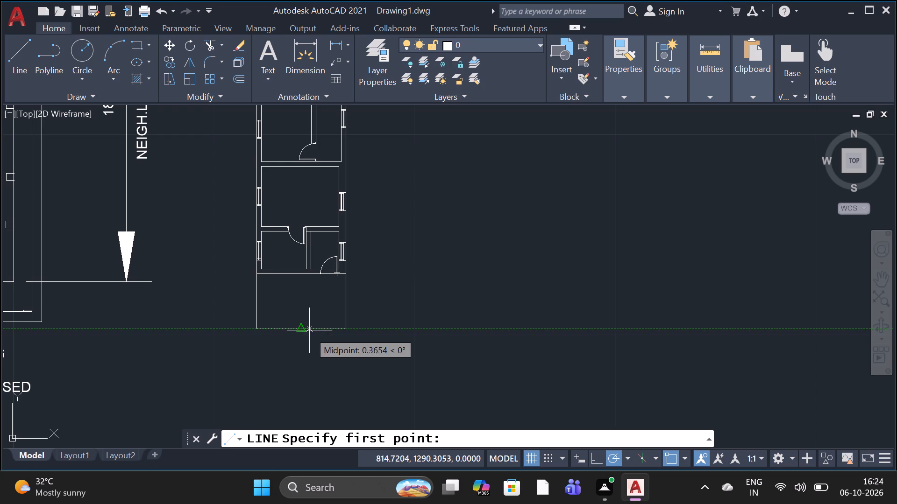
{"action": "left_click", "coordinate": [312, 325]}
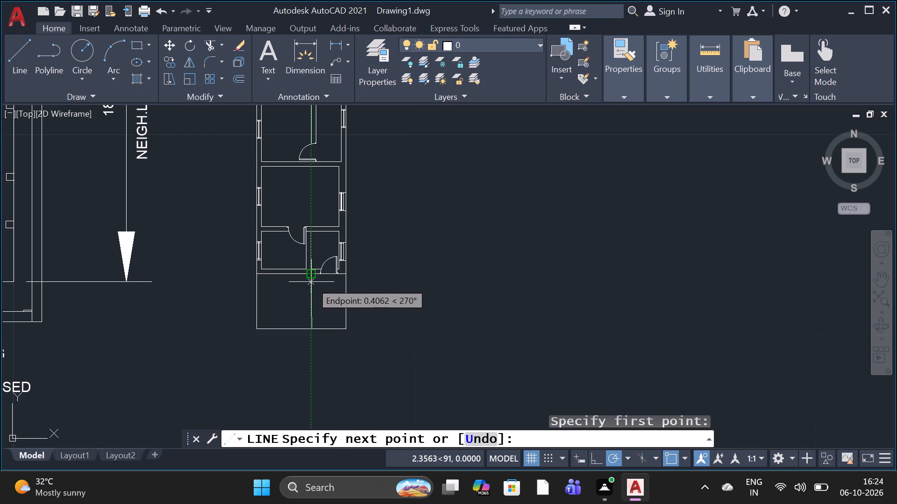
{"action": "scroll", "coordinate": [311, 281], "scroll_direction": "up", "scroll_amount": 2}
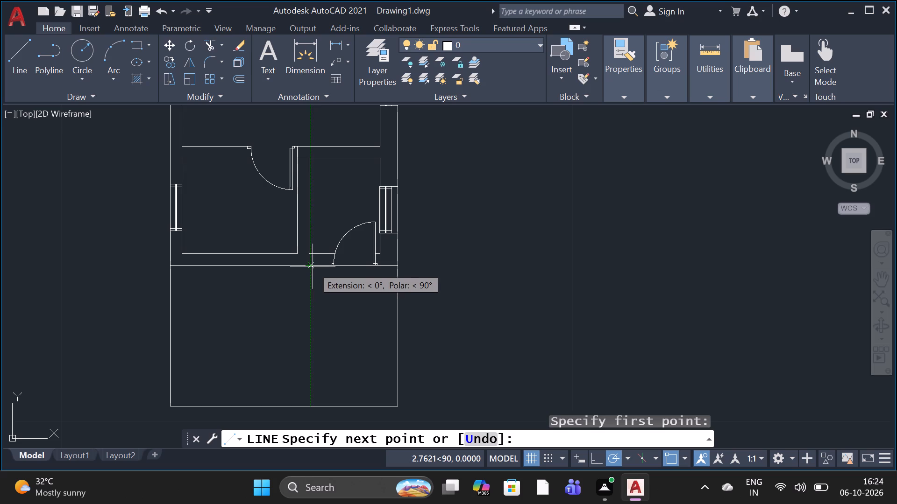
{"action": "left_click", "coordinate": [313, 266]}
{"action": "key", "text": "space"}
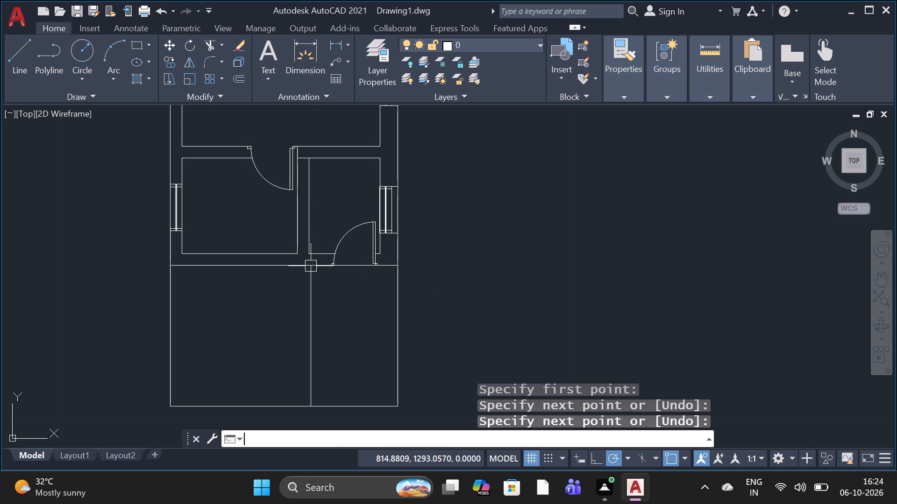
Draw a horizontal line from the vertical divider's midpoint to the lower rectangle's left edge.
{"action": "left_click", "coordinate": [21, 53]}
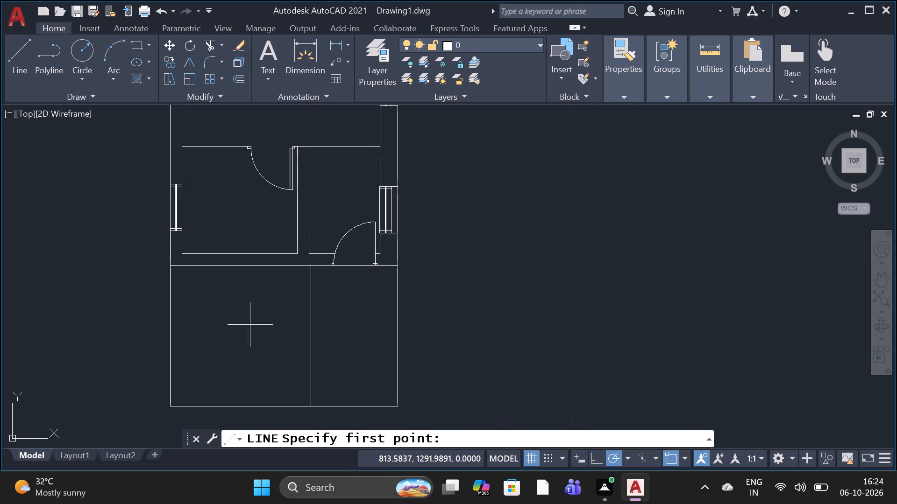
{"action": "left_click", "coordinate": [311, 332]}
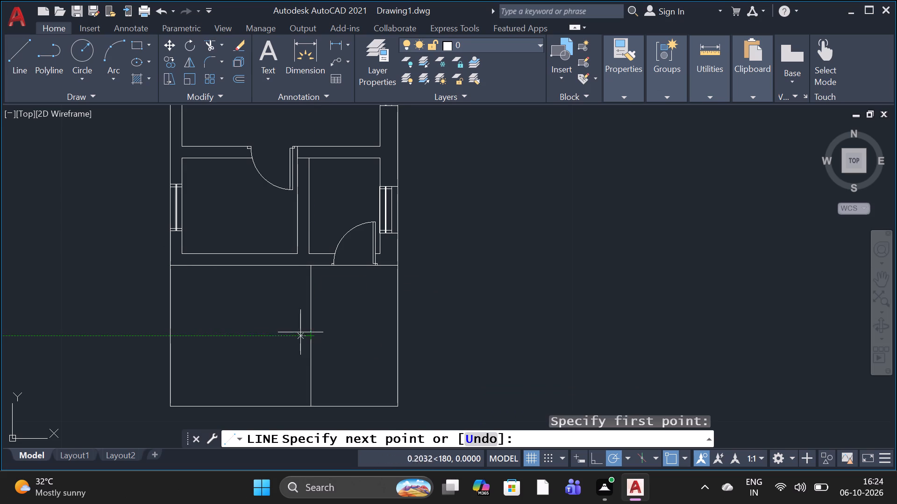
{"action": "left_click", "coordinate": [175, 337]}
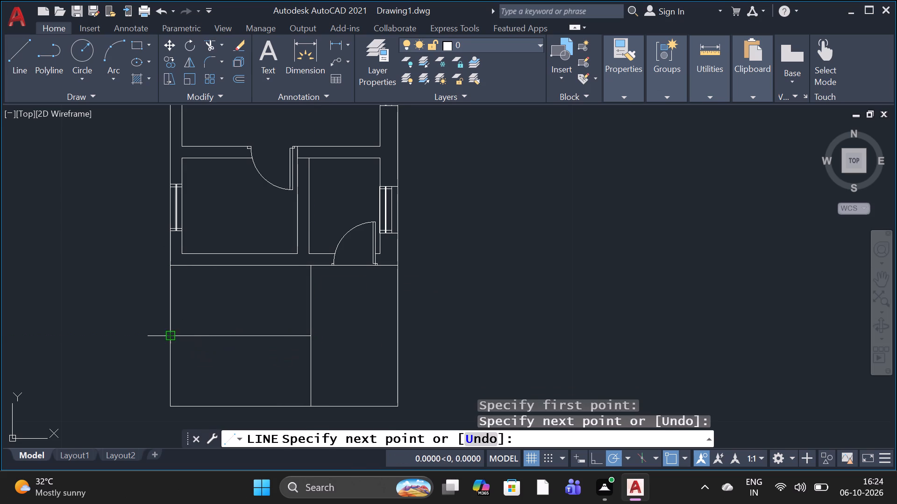
Draw a vertical line over the divider's lower half, from the rectangle's bottom edge up to the horizontal middle line.
{"action": "key", "text": "space"}
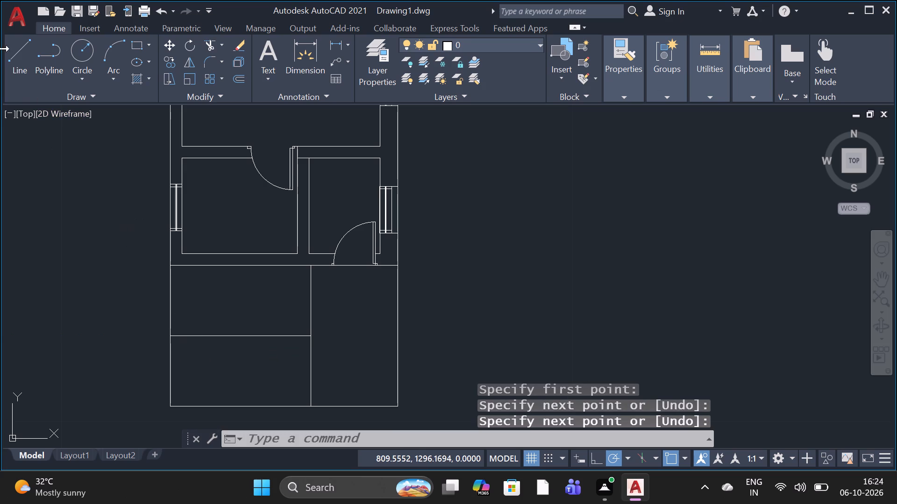
{"action": "left_click", "coordinate": [12, 70]}
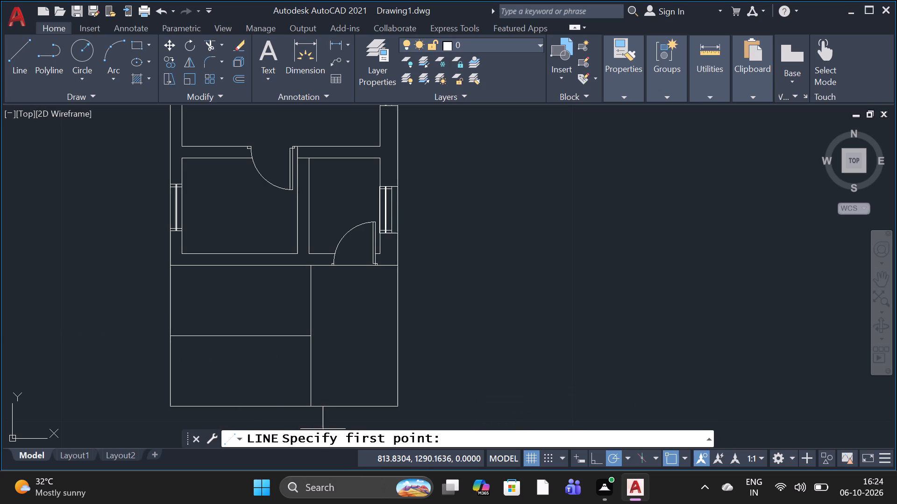
{"action": "left_click", "coordinate": [307, 410]}
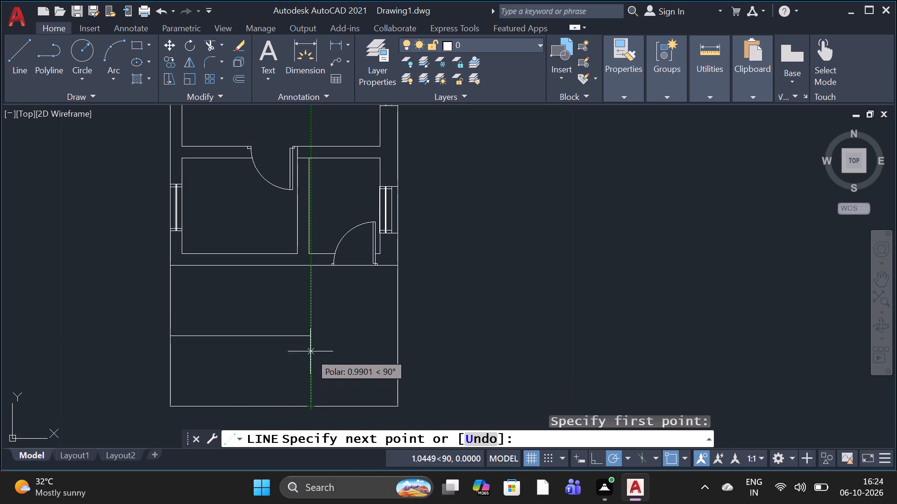
{"action": "left_click", "coordinate": [309, 340]}
{"action": "key", "text": "space"}
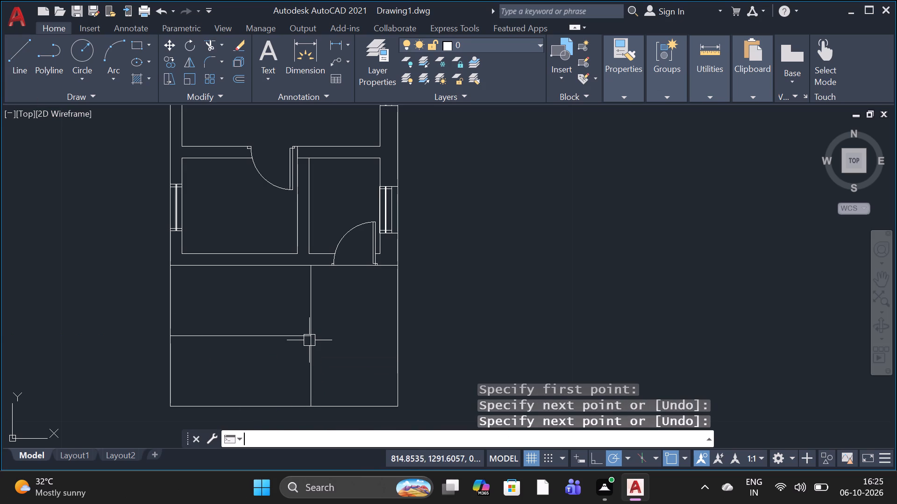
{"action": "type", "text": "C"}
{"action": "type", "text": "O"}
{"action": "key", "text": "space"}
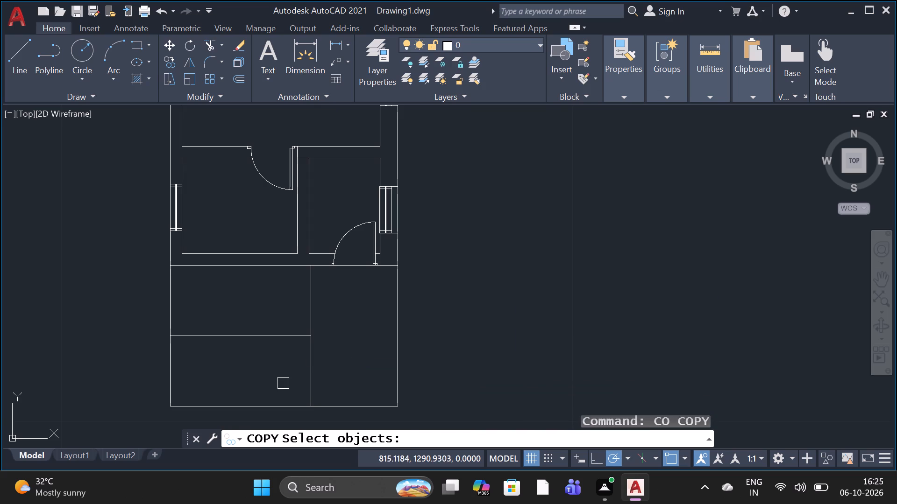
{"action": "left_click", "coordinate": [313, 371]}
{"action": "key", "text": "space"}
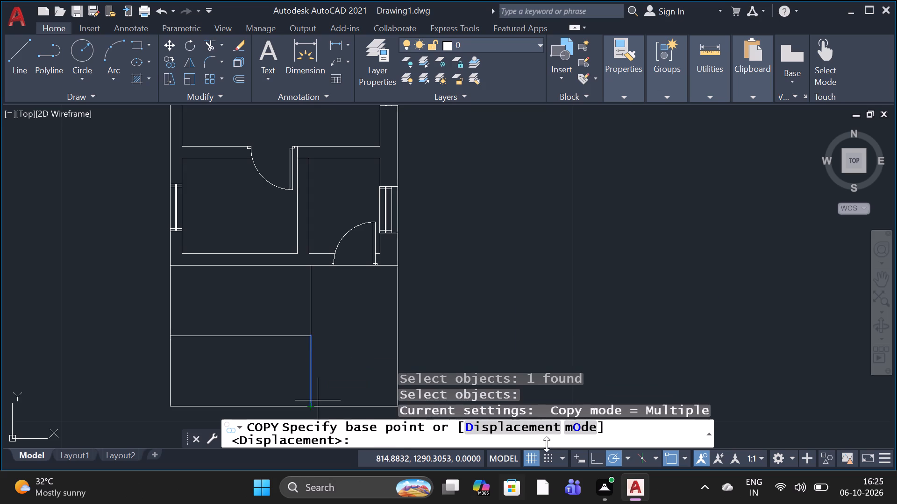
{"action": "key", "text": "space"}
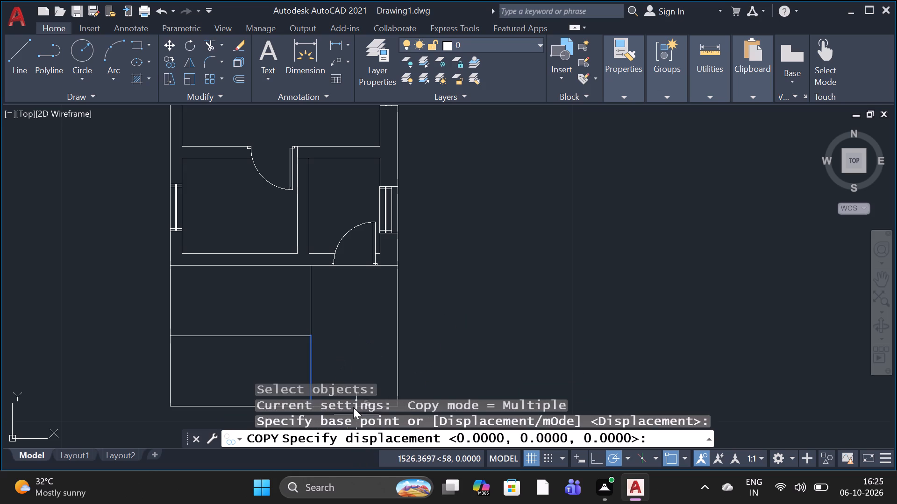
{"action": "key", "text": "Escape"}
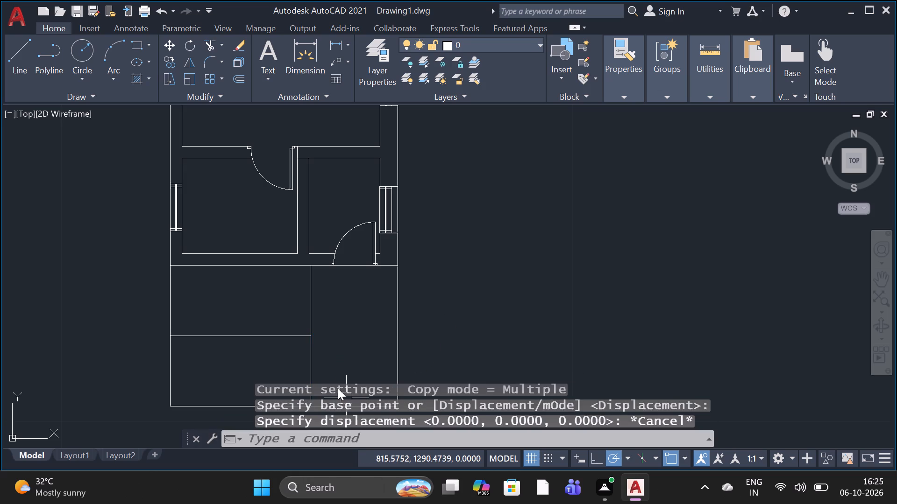
Copy the short vertical line leftward as a fitted array of 7 items spanning about 1.6, forming the lower flight of stair treads.
{"action": "type", "text": "CO"}
{"action": "key", "text": "space"}
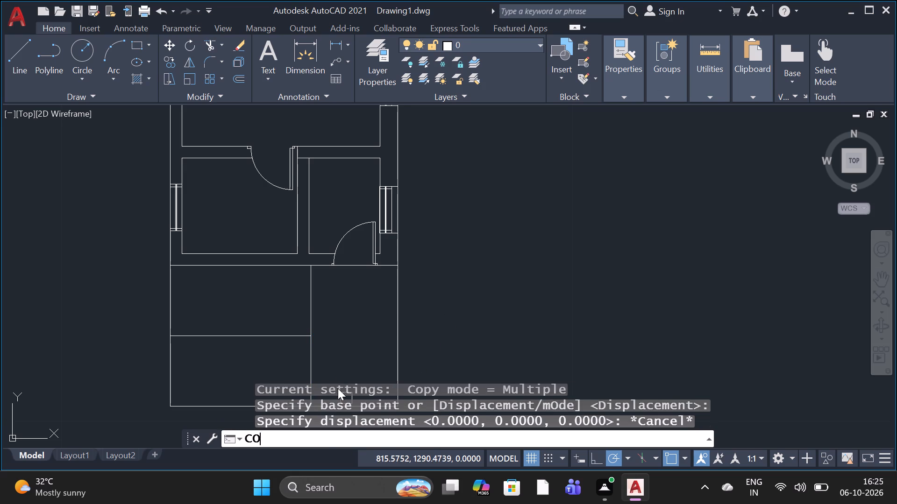
{"action": "left_click", "coordinate": [312, 362]}
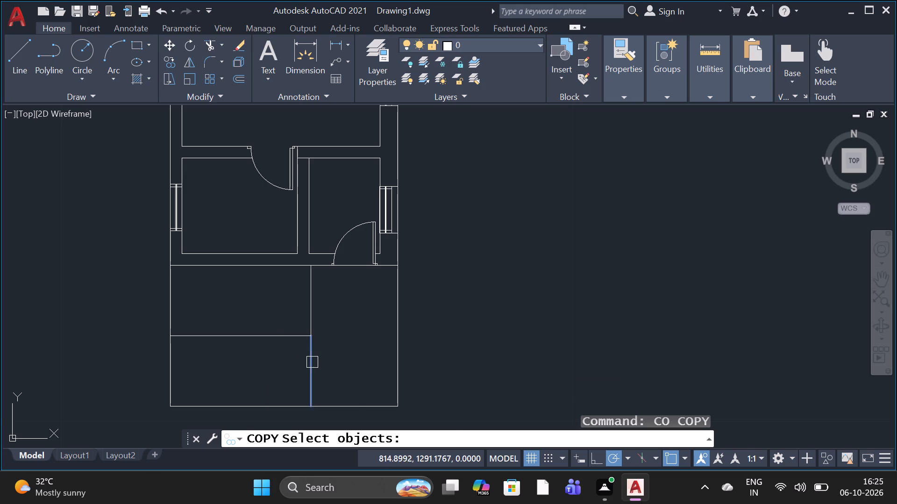
{"action": "key", "text": "space"}
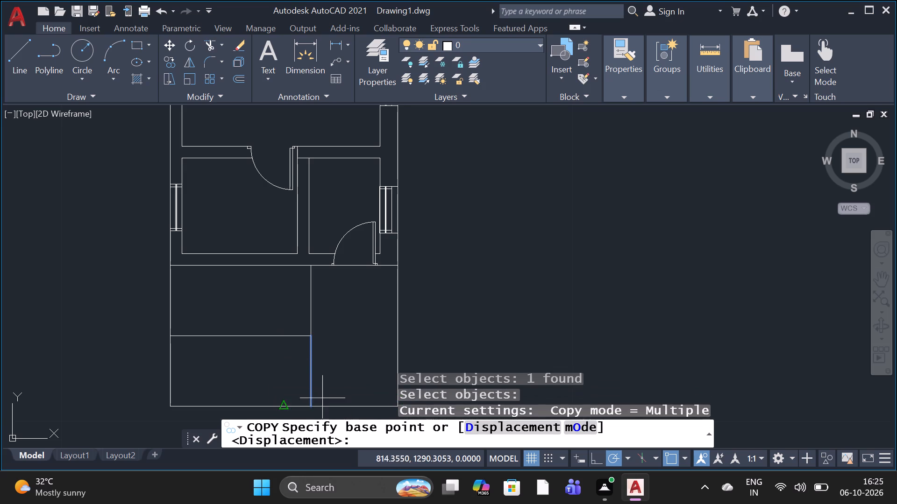
{"action": "left_click", "coordinate": [316, 370]}
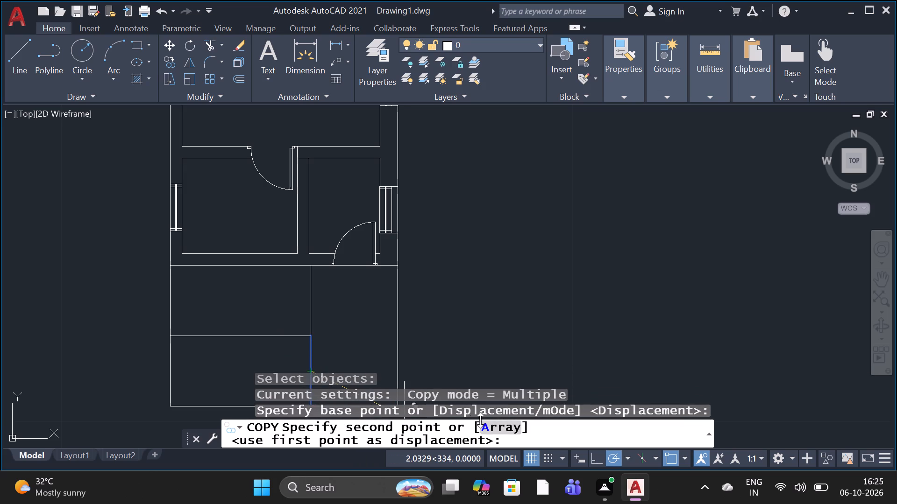
{"action": "left_click", "coordinate": [503, 426]}
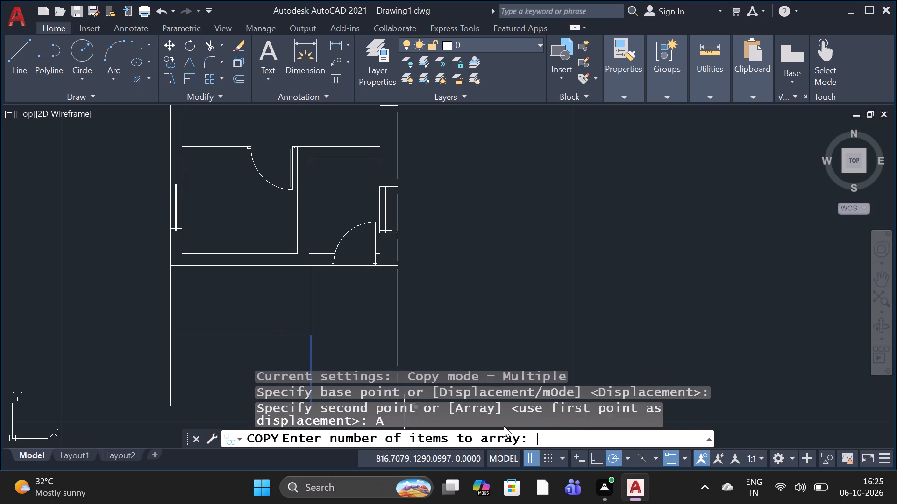
{"action": "key", "text": "7"}
{"action": "key", "text": "space"}
{"action": "left_click", "coordinate": [496, 439]}
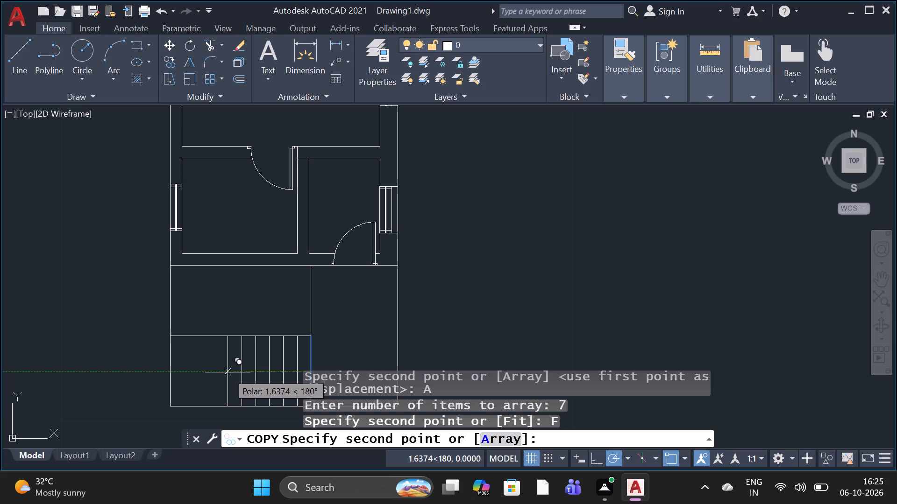
{"action": "left_click", "coordinate": [231, 373]}
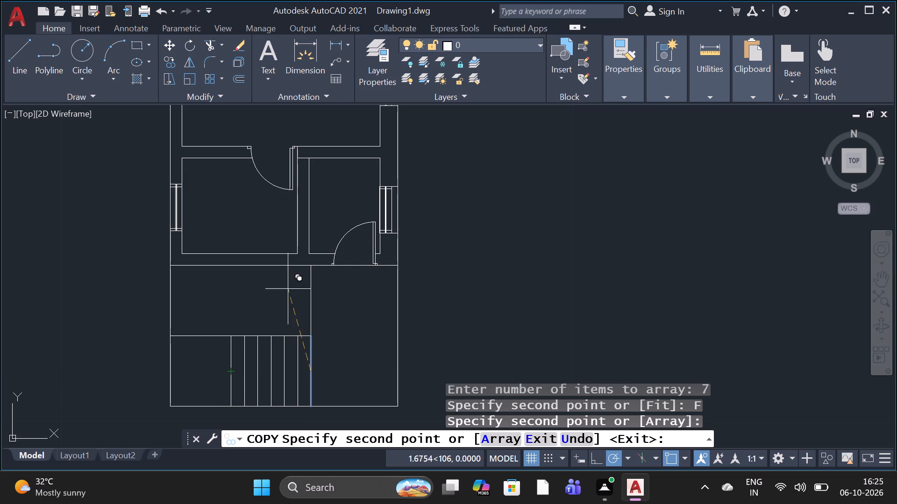
{"action": "key", "text": "space"}
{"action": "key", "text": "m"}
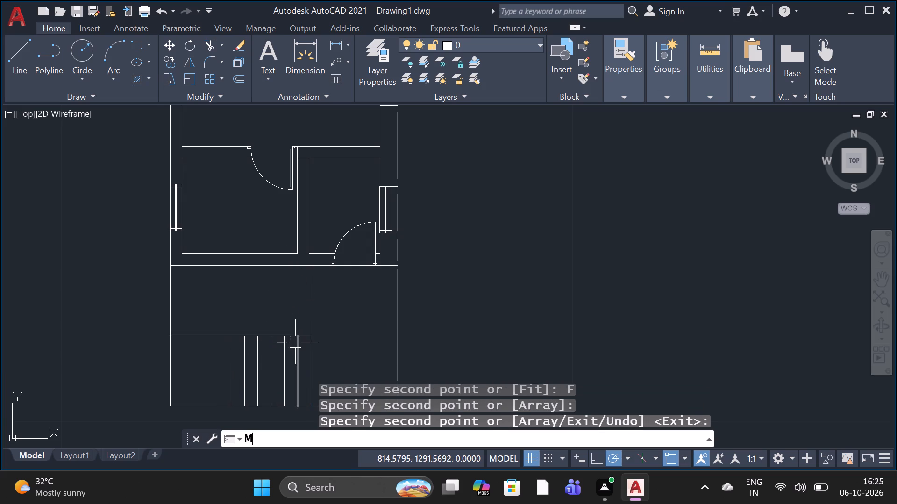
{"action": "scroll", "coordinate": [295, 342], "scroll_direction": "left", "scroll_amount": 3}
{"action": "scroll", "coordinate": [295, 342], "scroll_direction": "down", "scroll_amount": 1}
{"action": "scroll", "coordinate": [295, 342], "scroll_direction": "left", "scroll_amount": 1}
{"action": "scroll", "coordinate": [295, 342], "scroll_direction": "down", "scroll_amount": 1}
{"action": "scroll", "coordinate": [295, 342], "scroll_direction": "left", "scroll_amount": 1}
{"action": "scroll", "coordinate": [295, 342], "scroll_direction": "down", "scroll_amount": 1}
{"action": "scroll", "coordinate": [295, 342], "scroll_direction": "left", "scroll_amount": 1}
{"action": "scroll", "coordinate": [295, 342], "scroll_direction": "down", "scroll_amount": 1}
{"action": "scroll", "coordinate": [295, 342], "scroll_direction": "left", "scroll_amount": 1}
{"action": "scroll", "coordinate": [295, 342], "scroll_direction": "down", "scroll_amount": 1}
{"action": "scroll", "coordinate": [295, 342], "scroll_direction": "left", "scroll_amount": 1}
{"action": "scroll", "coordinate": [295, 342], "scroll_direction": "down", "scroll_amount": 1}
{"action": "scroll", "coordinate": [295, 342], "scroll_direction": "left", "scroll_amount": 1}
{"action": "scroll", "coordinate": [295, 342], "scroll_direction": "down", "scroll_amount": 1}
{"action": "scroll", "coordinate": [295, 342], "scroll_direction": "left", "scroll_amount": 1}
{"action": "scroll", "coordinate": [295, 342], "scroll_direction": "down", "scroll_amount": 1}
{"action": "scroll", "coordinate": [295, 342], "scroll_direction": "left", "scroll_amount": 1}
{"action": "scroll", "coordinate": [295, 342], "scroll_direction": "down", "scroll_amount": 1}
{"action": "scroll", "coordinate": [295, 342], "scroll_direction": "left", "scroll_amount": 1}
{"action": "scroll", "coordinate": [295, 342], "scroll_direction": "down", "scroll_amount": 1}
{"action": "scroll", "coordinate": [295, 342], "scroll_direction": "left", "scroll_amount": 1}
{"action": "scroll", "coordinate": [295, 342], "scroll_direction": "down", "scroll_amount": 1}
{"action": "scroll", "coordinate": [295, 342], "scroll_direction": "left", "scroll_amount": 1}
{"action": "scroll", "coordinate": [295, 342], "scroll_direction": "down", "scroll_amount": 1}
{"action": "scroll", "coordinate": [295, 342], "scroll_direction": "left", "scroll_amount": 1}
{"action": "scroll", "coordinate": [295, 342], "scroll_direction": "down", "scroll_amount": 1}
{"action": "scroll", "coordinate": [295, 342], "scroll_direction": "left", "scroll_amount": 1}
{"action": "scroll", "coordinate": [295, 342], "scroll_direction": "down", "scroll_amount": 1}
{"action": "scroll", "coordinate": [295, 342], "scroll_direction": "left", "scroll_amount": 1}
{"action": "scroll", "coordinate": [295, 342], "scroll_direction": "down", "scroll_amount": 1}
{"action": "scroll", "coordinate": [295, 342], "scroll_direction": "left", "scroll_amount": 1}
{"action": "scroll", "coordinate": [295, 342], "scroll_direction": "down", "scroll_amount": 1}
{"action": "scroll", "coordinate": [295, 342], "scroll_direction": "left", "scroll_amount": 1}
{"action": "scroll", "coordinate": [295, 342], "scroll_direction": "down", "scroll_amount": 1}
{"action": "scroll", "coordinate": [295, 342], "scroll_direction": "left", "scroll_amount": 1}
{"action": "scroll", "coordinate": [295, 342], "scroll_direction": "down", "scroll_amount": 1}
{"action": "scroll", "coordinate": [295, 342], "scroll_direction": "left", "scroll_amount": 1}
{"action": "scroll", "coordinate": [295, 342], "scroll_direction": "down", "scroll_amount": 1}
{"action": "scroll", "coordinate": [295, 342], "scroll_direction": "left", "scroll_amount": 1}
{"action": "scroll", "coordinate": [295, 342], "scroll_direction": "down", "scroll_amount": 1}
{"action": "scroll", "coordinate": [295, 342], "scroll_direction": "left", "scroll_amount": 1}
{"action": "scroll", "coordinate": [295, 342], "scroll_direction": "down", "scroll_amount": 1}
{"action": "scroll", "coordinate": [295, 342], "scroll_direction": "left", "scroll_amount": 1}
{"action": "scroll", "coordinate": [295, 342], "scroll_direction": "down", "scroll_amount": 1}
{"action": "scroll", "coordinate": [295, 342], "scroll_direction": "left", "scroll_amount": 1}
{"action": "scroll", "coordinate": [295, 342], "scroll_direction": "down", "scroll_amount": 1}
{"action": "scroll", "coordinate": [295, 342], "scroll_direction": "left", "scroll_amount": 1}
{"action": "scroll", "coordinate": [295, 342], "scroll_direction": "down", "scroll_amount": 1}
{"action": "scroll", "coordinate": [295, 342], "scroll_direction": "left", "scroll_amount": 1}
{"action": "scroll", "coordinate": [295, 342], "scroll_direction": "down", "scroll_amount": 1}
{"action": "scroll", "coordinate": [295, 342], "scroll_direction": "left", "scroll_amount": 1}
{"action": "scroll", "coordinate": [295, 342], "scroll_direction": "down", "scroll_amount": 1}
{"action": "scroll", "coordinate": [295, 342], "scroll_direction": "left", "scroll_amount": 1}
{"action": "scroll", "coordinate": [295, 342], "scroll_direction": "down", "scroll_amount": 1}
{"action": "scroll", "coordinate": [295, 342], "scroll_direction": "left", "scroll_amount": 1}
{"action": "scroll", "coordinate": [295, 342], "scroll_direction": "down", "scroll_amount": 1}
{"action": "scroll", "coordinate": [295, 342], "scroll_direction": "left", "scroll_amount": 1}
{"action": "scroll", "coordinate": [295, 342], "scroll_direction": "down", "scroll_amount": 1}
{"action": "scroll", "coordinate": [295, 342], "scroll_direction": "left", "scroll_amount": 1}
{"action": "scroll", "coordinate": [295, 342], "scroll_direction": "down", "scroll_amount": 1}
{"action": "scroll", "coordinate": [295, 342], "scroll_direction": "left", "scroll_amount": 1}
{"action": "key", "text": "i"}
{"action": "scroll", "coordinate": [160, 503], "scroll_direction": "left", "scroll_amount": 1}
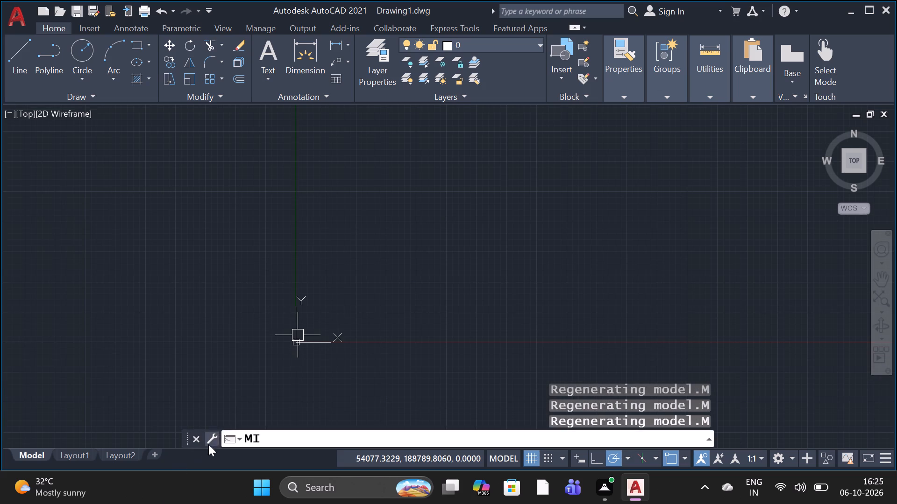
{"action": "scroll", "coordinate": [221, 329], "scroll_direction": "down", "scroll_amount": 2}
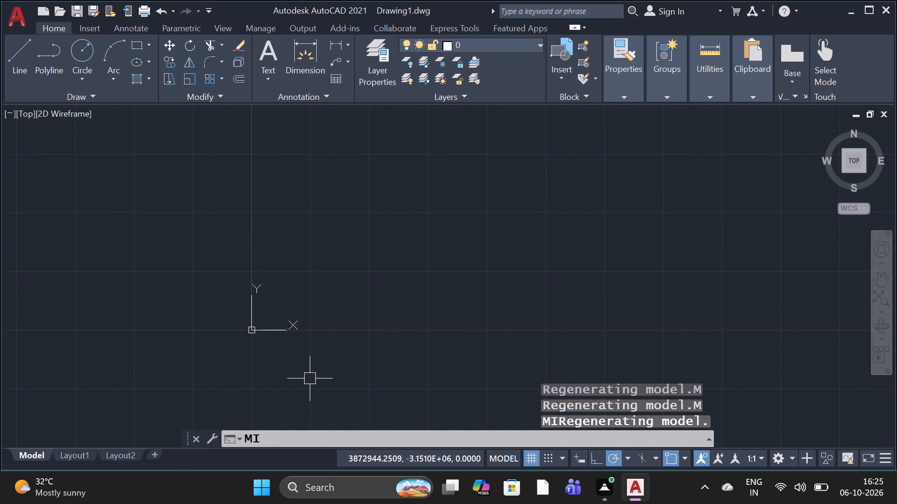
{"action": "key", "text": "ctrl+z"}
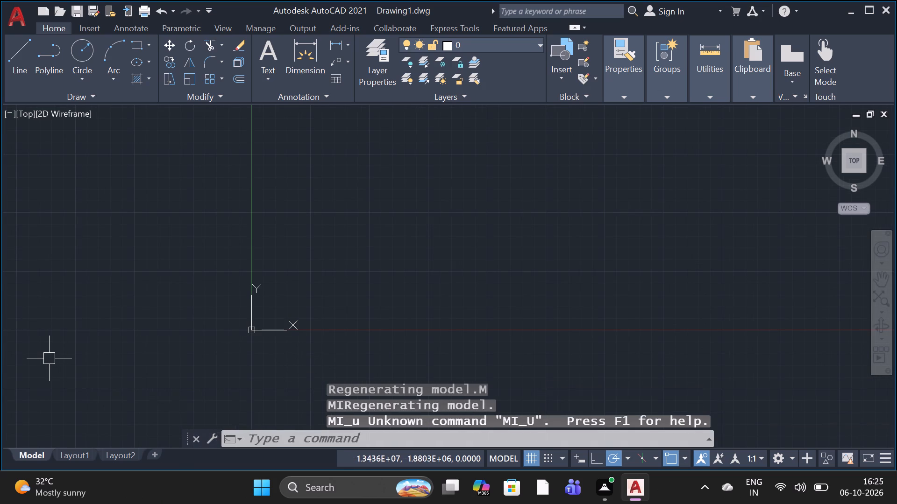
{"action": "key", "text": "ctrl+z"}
Mirror the stair tread lines across the horizontal middle line into the upper half of the stair area, keeping the originals.
{"action": "scroll", "coordinate": [42, 362], "scroll_direction": "down", "scroll_amount": 2}
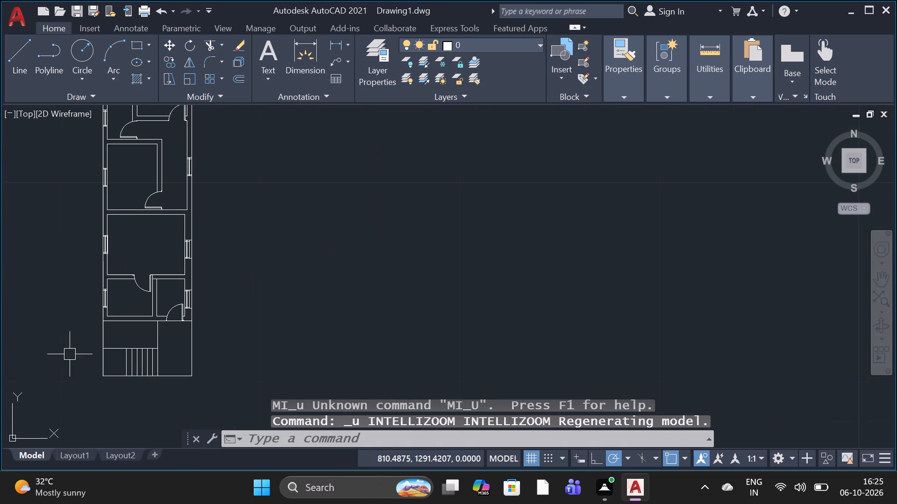
{"action": "scroll", "coordinate": [126, 361], "scroll_direction": "down", "scroll_amount": 3}
{"action": "scroll", "coordinate": [133, 367], "scroll_direction": "up", "scroll_amount": 2}
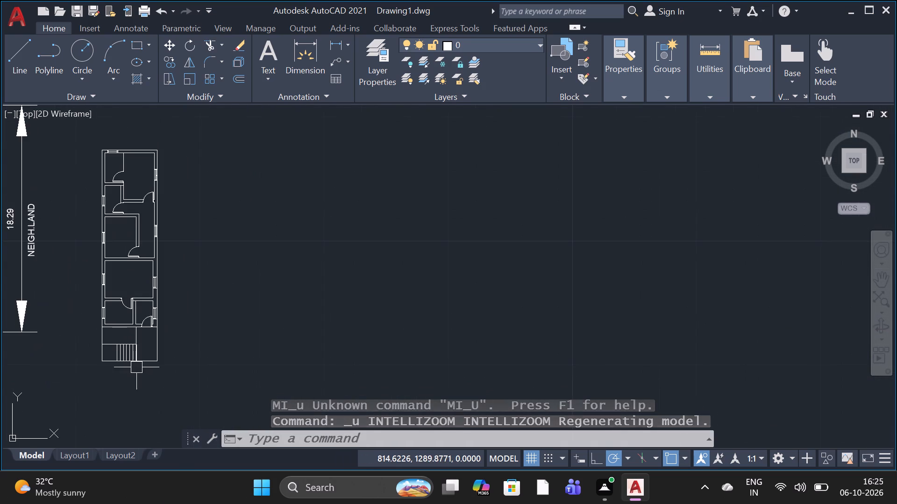
{"action": "type", "text": "MI"}
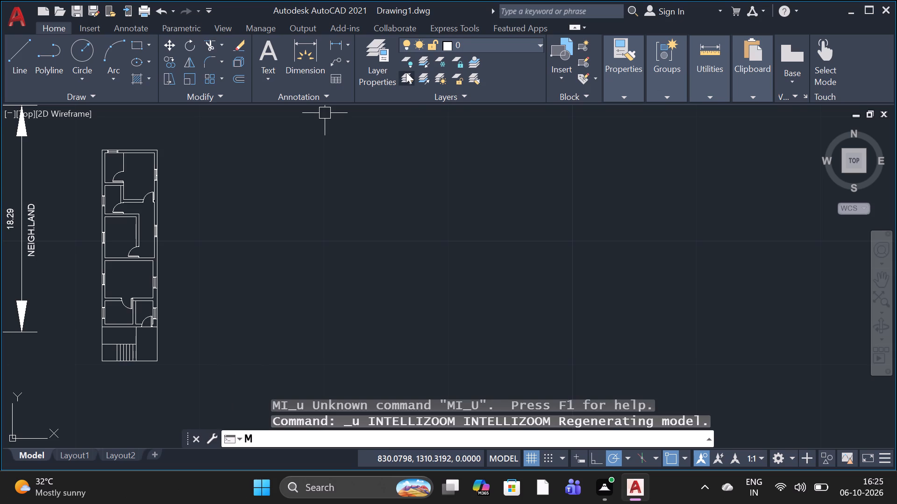
{"action": "key", "text": "space"}
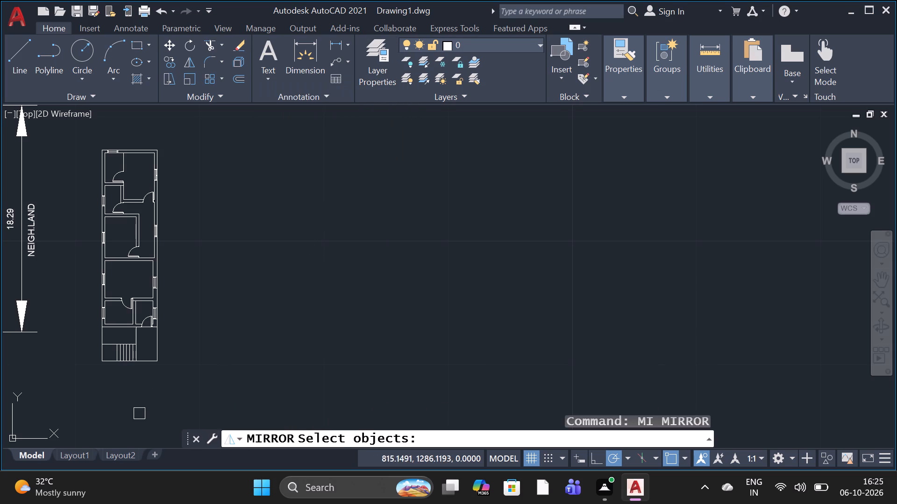
{"action": "scroll", "coordinate": [121, 395], "scroll_direction": "up", "scroll_amount": 3}
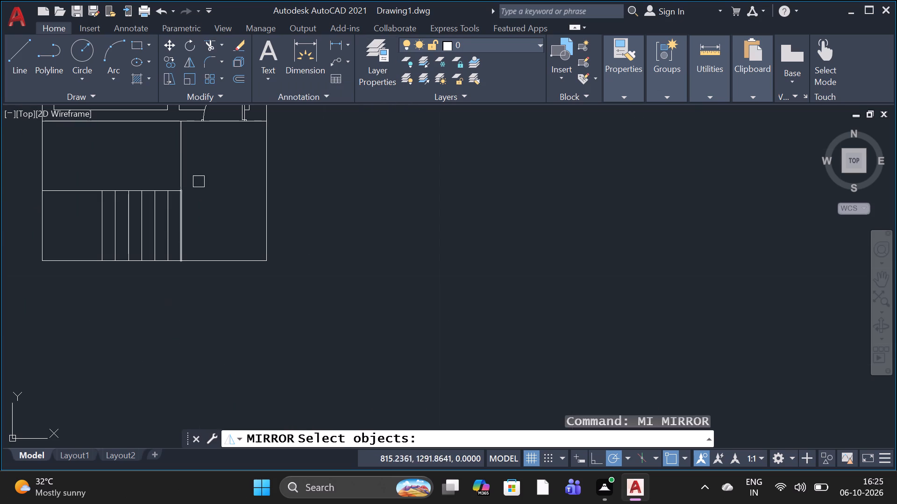
{"action": "left_click", "coordinate": [201, 167]}
{"action": "left_click", "coordinate": [71, 251]}
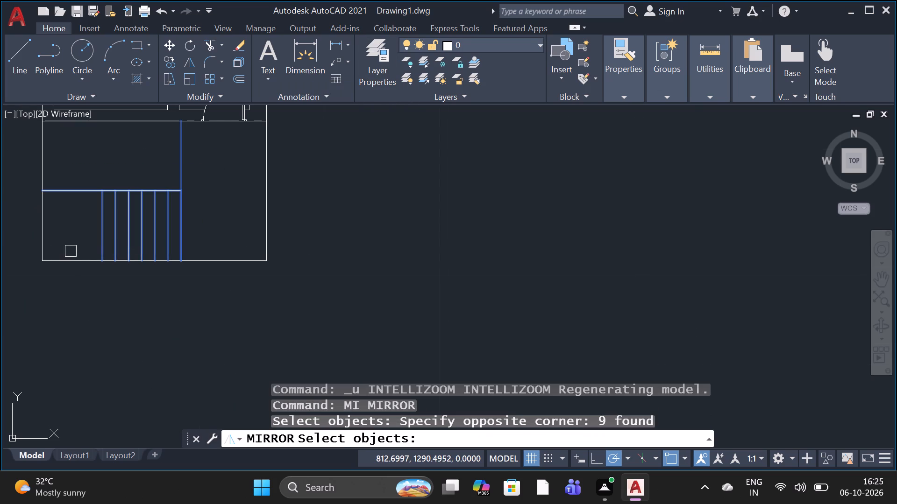
{"action": "key", "text": "space"}
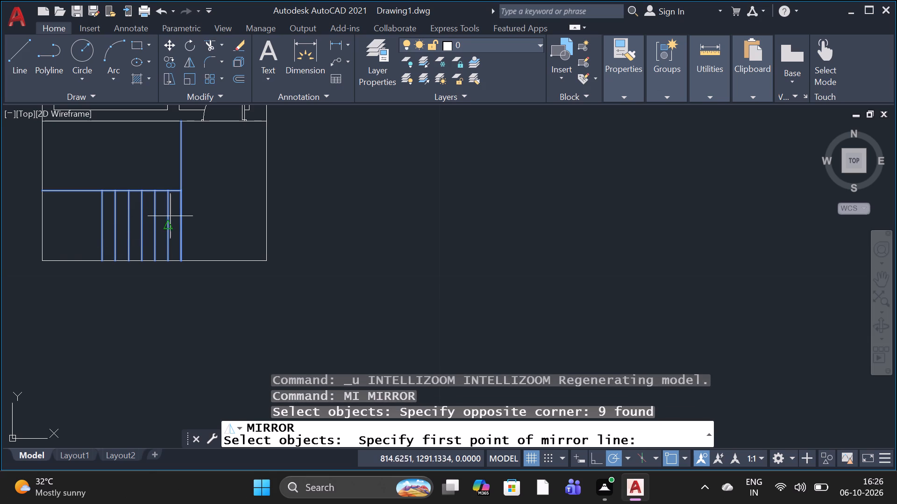
{"action": "left_click", "coordinate": [180, 192]}
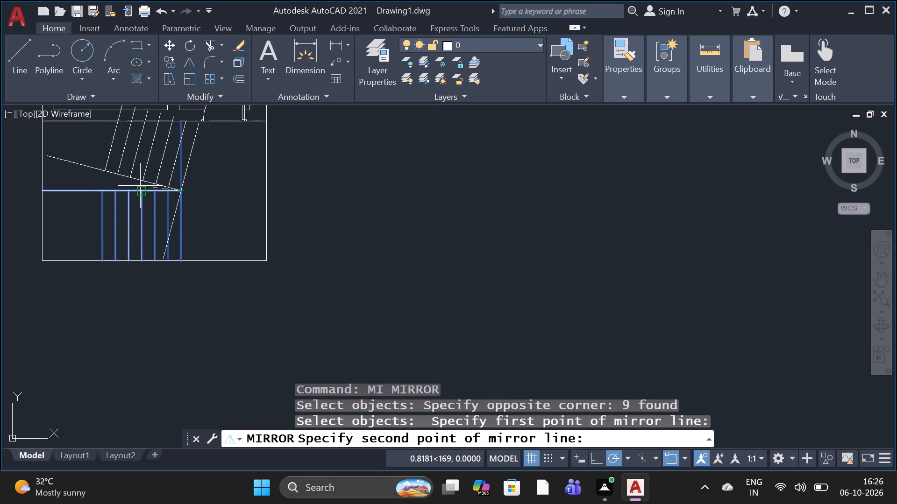
{"action": "left_click", "coordinate": [140, 194]}
{"action": "key", "text": "space"}
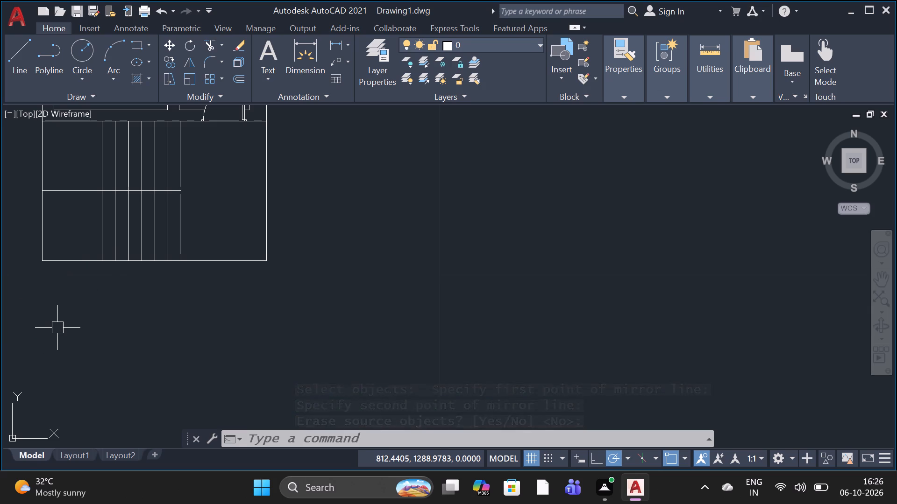
Draw a diagonal landing line from the leftmost tread's intersection with the middle line to the stair area's upper-left corner.
{"action": "left_click", "coordinate": [19, 73]}
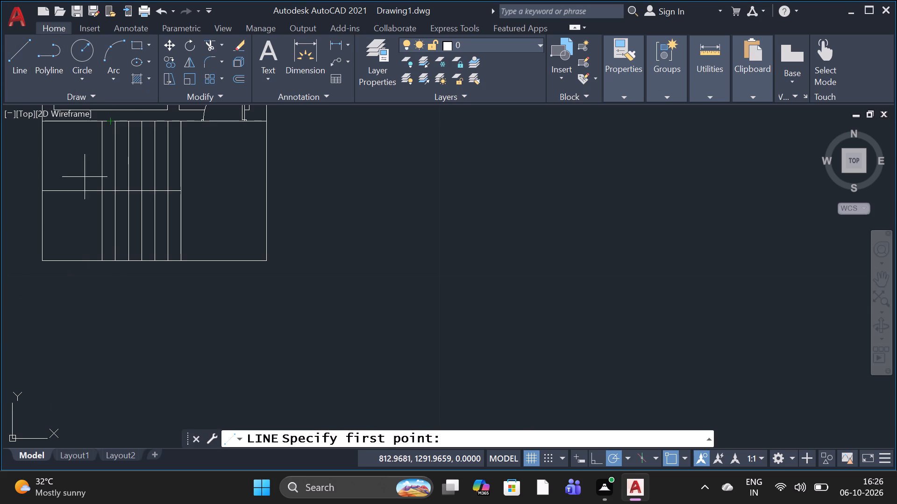
{"action": "scroll", "coordinate": [97, 186], "scroll_direction": "up", "scroll_amount": 1}
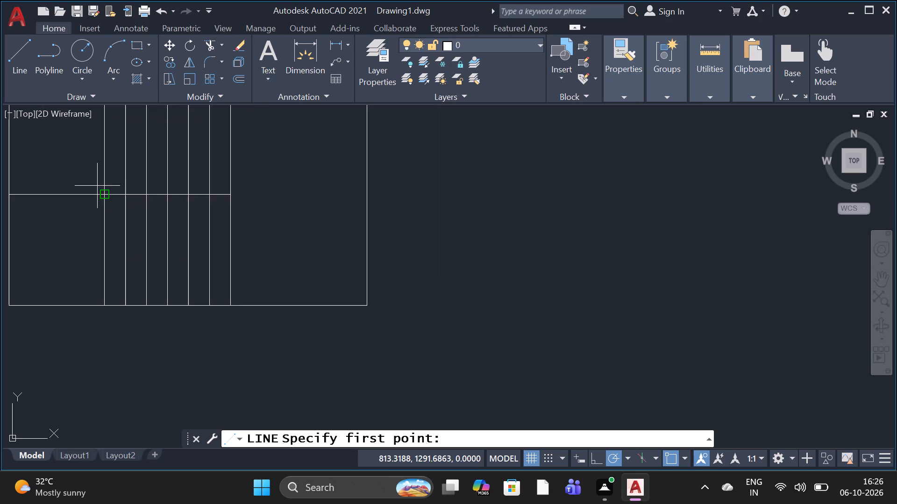
{"action": "scroll", "coordinate": [97, 186], "scroll_direction": "down", "scroll_amount": 2}
{"action": "left_click", "coordinate": [100, 186]}
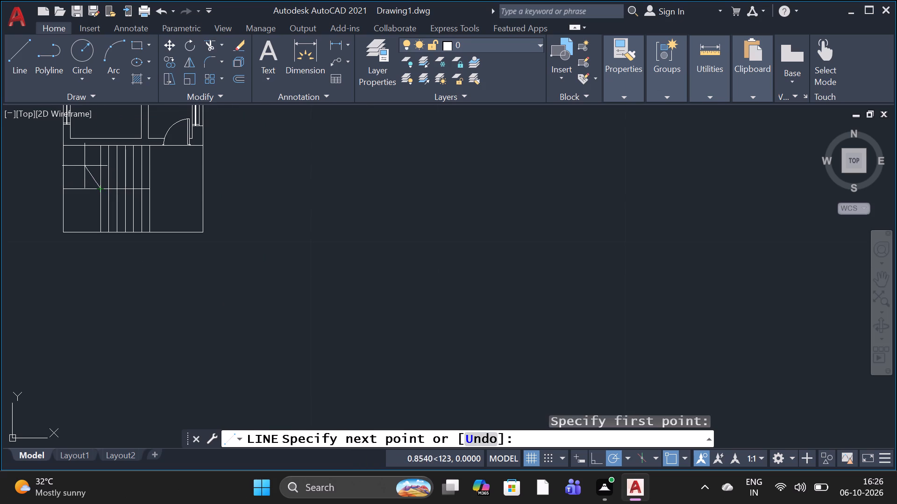
{"action": "scroll", "coordinate": [71, 150], "scroll_direction": "up", "scroll_amount": 2}
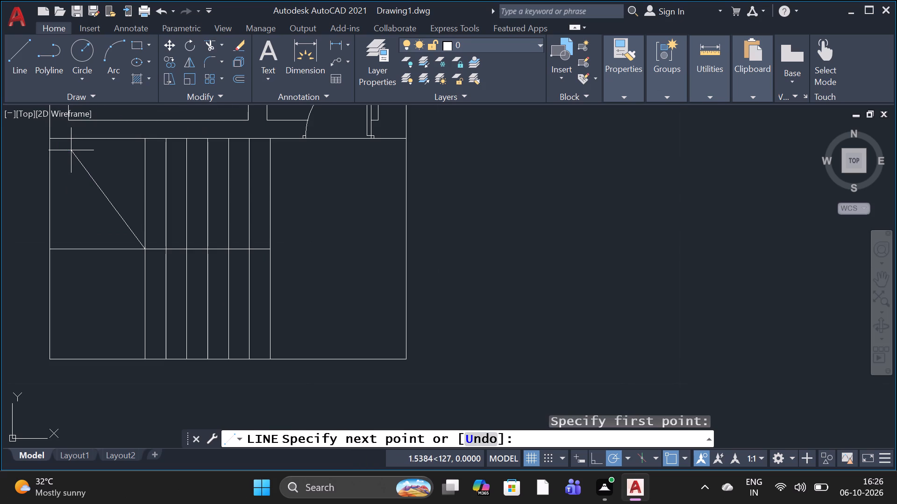
{"action": "left_click", "coordinate": [49, 142]}
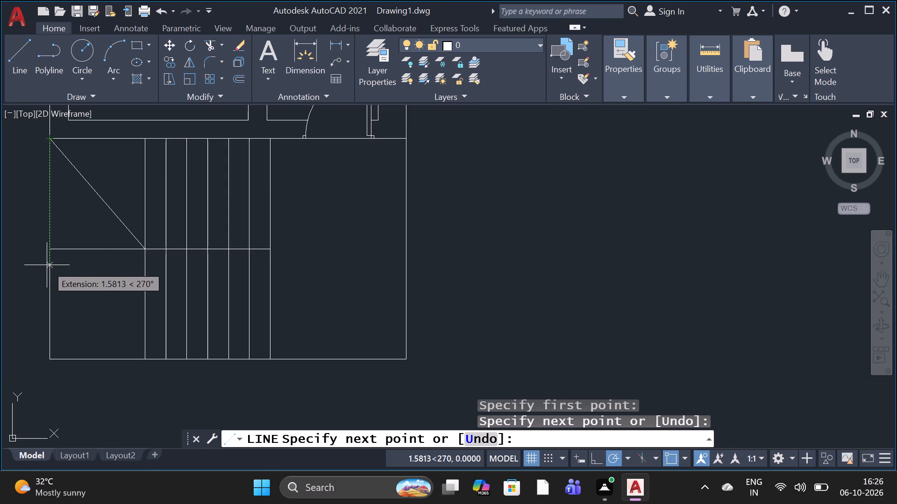
{"action": "key", "text": "space"}
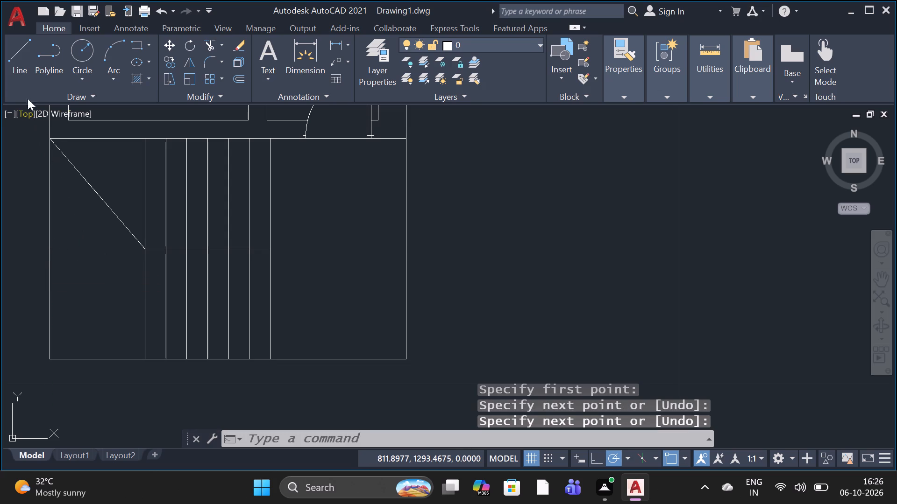
Draw a diagonal landing line from the leftmost tread's intersection with the middle line to the stair area's lower-left corner.
{"action": "left_click", "coordinate": [22, 77]}
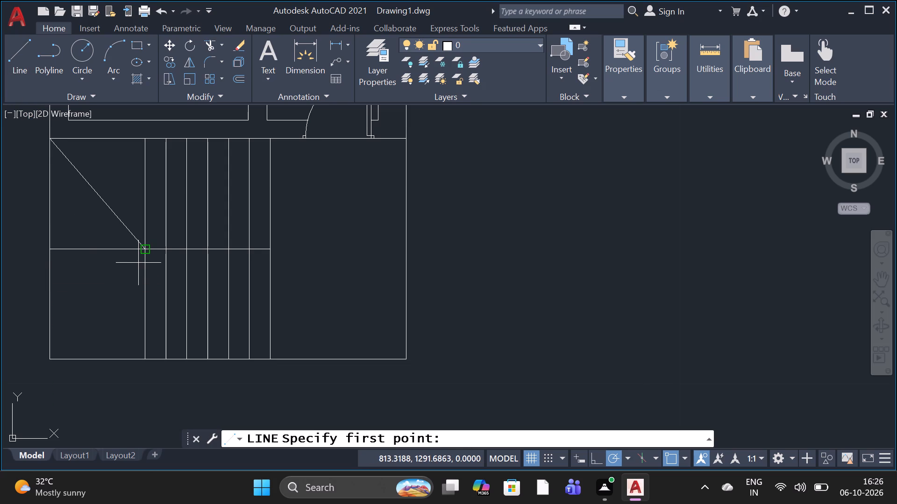
{"action": "left_click", "coordinate": [141, 252]}
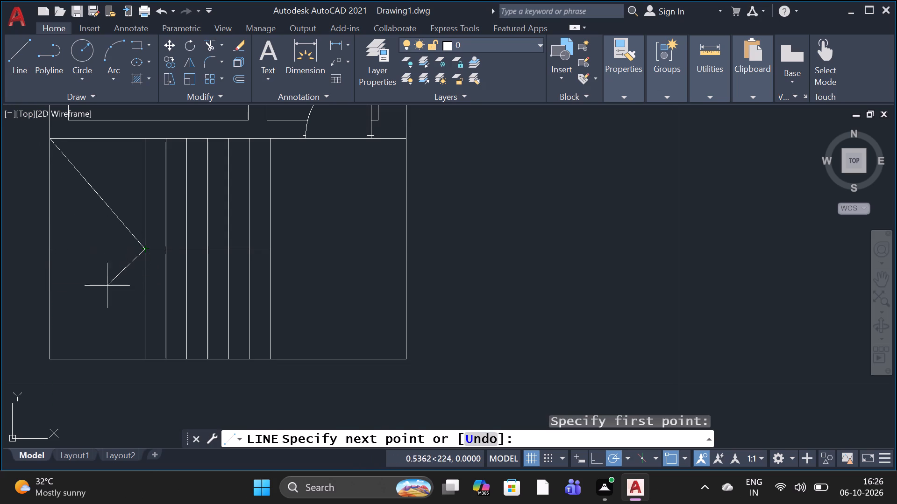
{"action": "left_click", "coordinate": [50, 357]}
{"action": "key", "text": "space"}
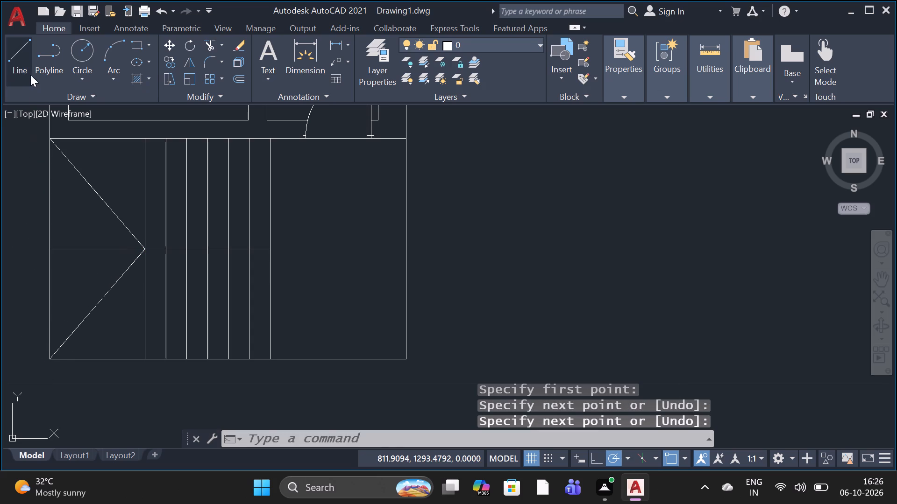
Draw connected lines from the leftmost tread's top end about 0.35 left along the top edge, and down to the middle-line intersection.
{"action": "left_click", "coordinate": [28, 66]}
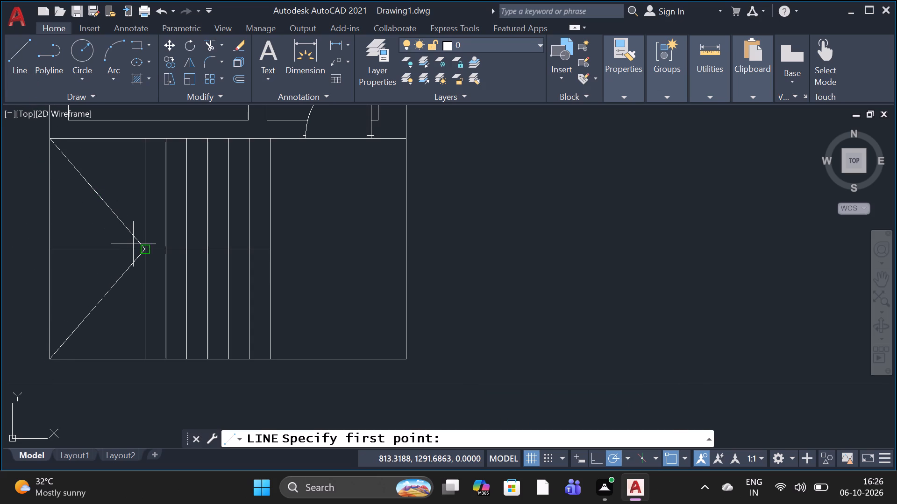
{"action": "left_click", "coordinate": [141, 141]}
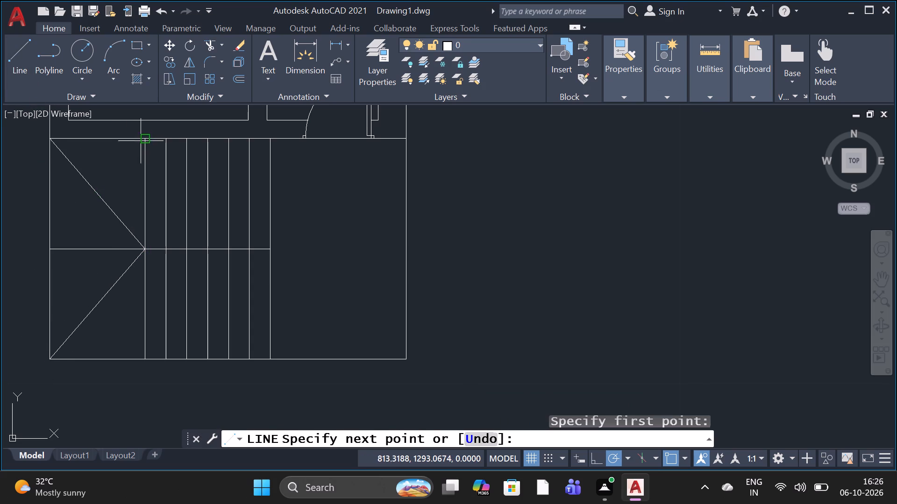
{"action": "left_click", "coordinate": [116, 140]}
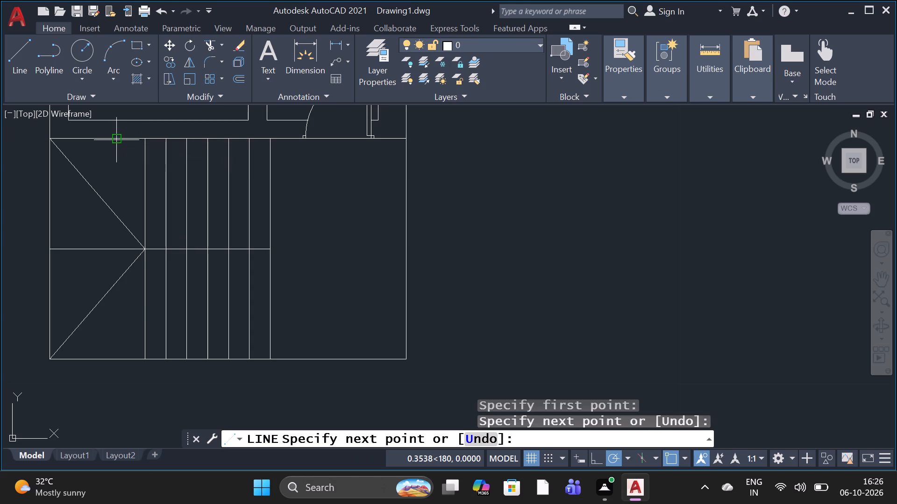
{"action": "left_click", "coordinate": [142, 248]}
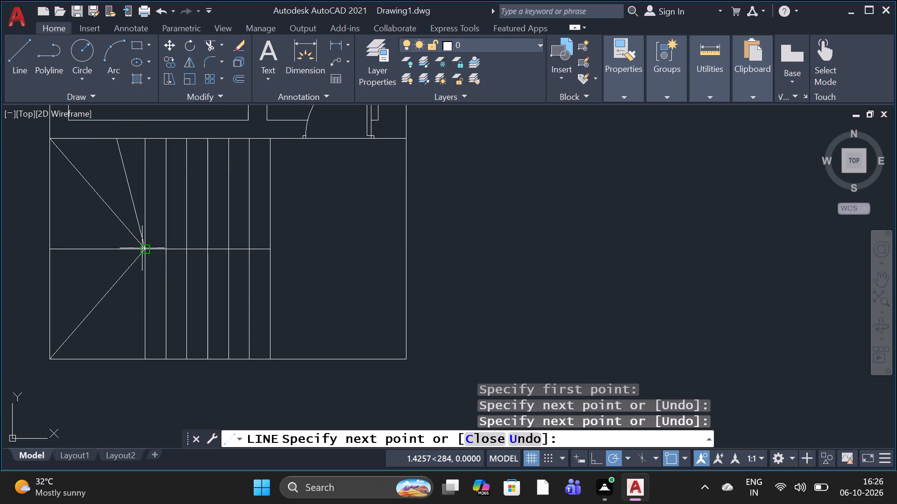
{"action": "key", "text": "space"}
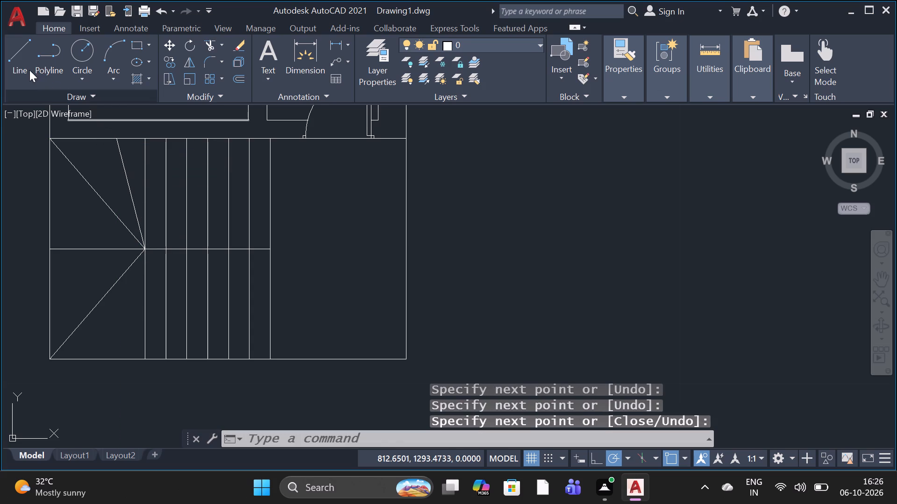
Draw connected lines from the landing's lower-left corner, adding fan lines from the central intersection to the bottom edge and both halves of the left edge.
{"action": "left_click", "coordinate": [27, 70]}
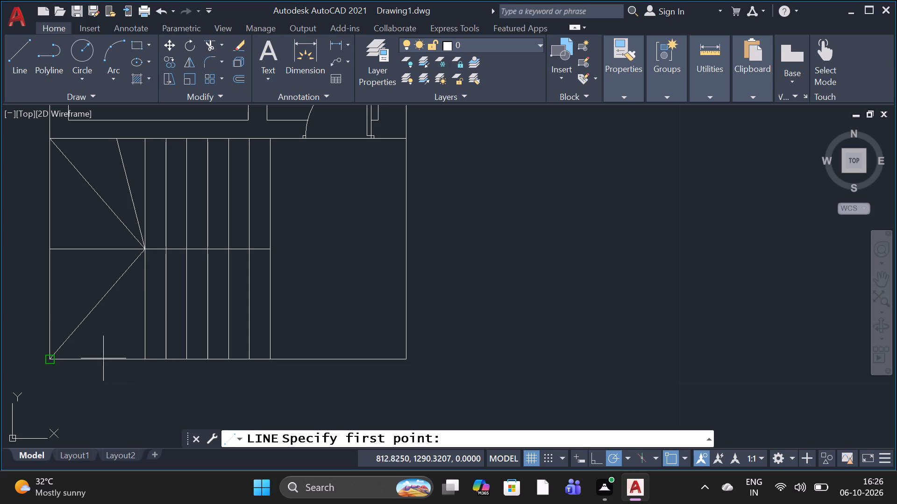
{"action": "left_click", "coordinate": [50, 356]}
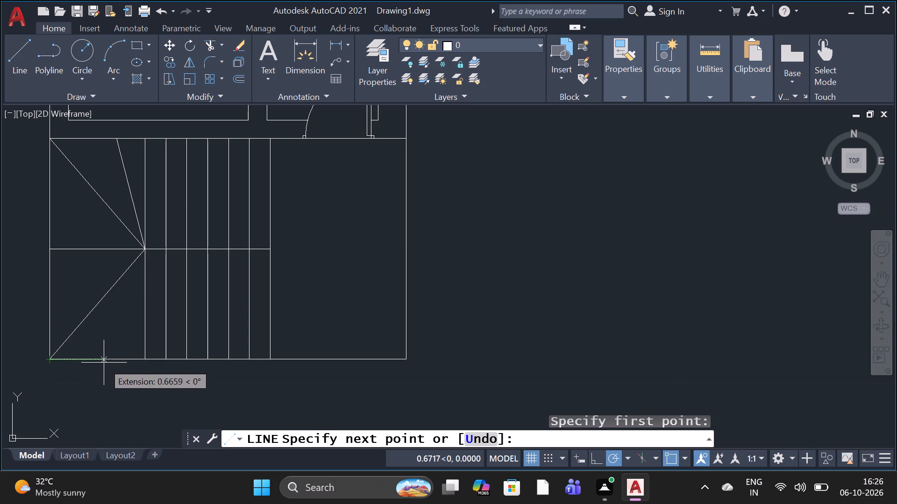
{"action": "left_click", "coordinate": [128, 358]}
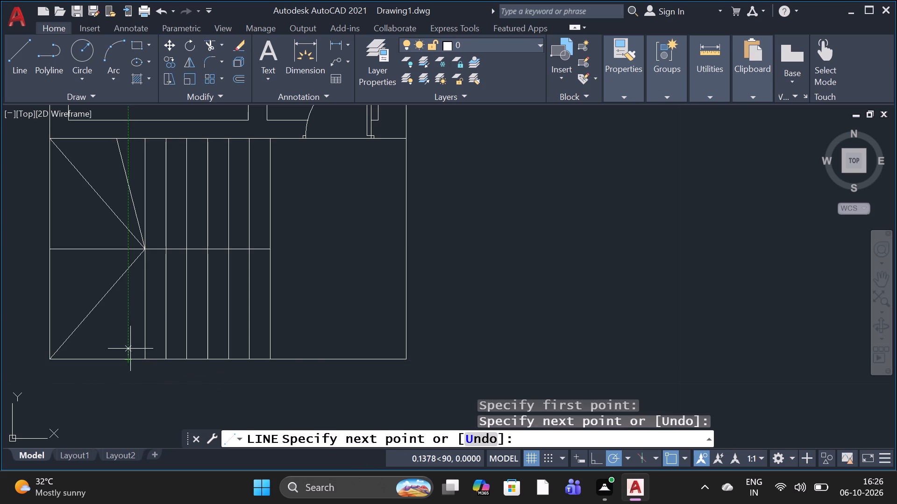
{"action": "left_click", "coordinate": [142, 252]}
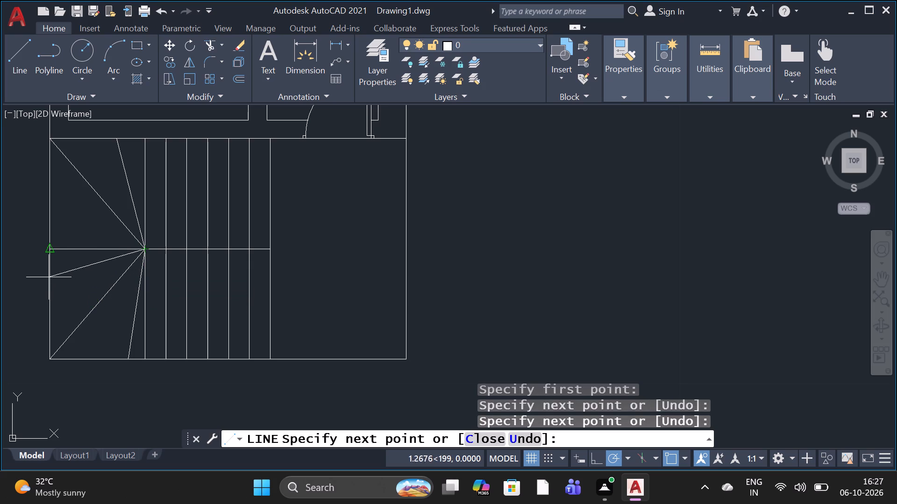
{"action": "left_click", "coordinate": [45, 248]}
{"action": "left_click", "coordinate": [46, 299]}
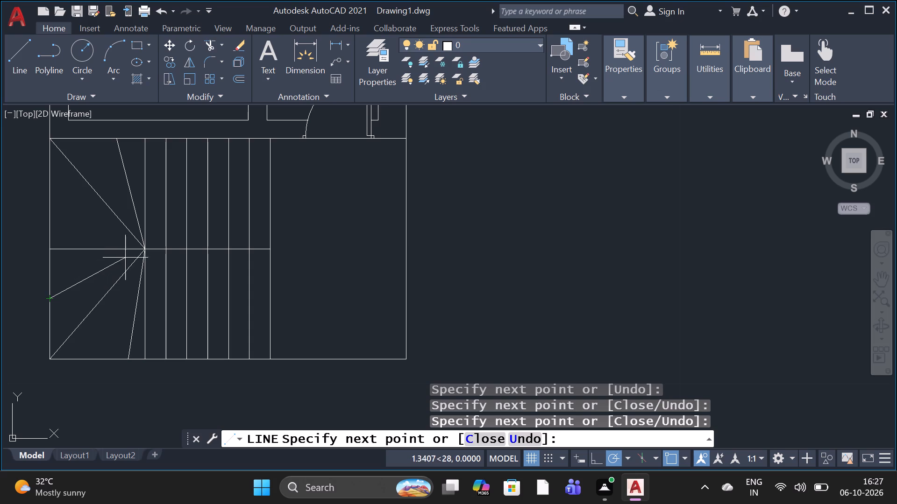
{"action": "left_click", "coordinate": [144, 249]}
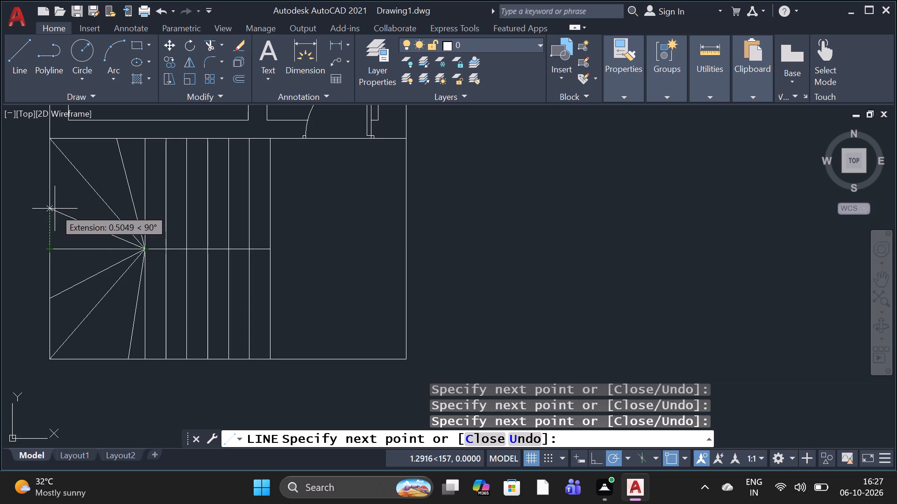
{"action": "left_click", "coordinate": [49, 180]}
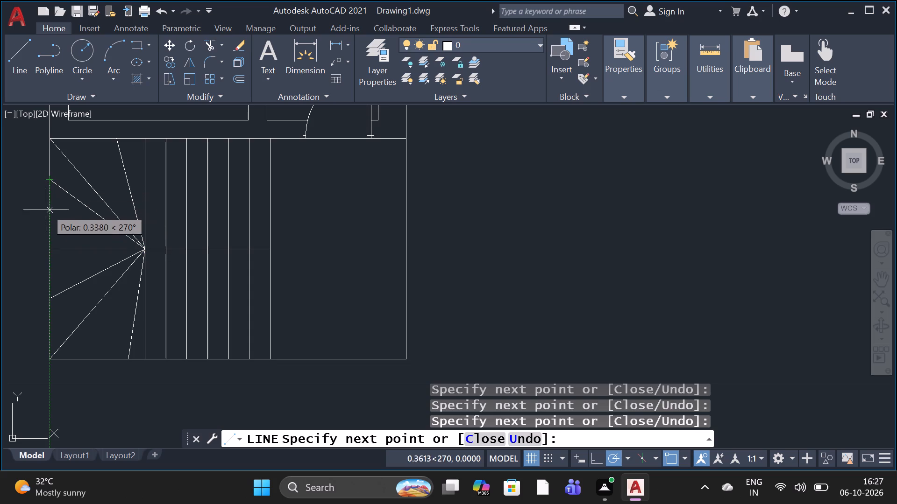
{"action": "key", "text": "space"}
Start a multiline text box inside the upper-left room at the top of the floor plan.
{"action": "scroll", "coordinate": [44, 306], "scroll_direction": "down", "scroll_amount": 2}
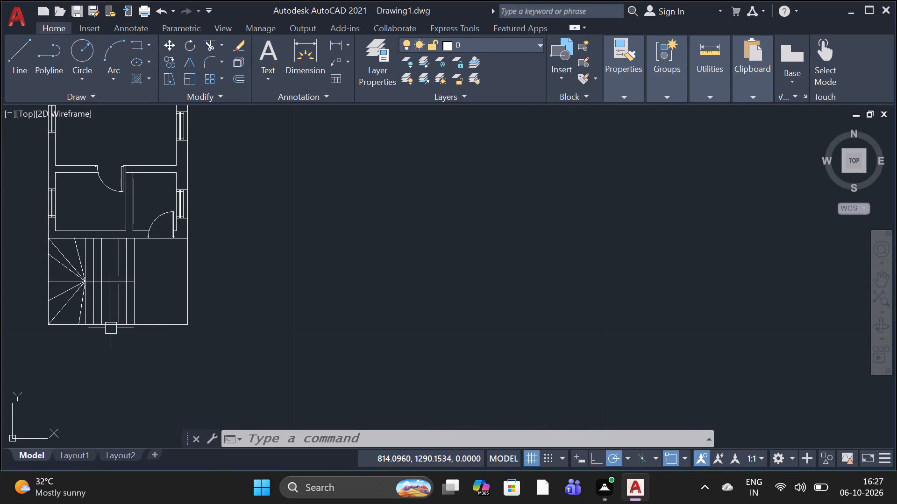
{"action": "scroll", "coordinate": [190, 420], "scroll_direction": "down", "scroll_amount": 1}
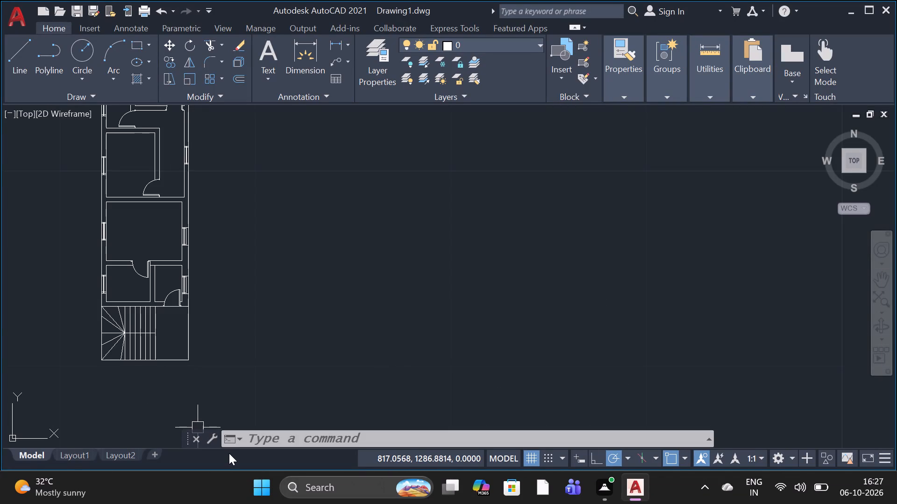
{"action": "scroll", "coordinate": [229, 453], "scroll_direction": "down", "scroll_amount": 1}
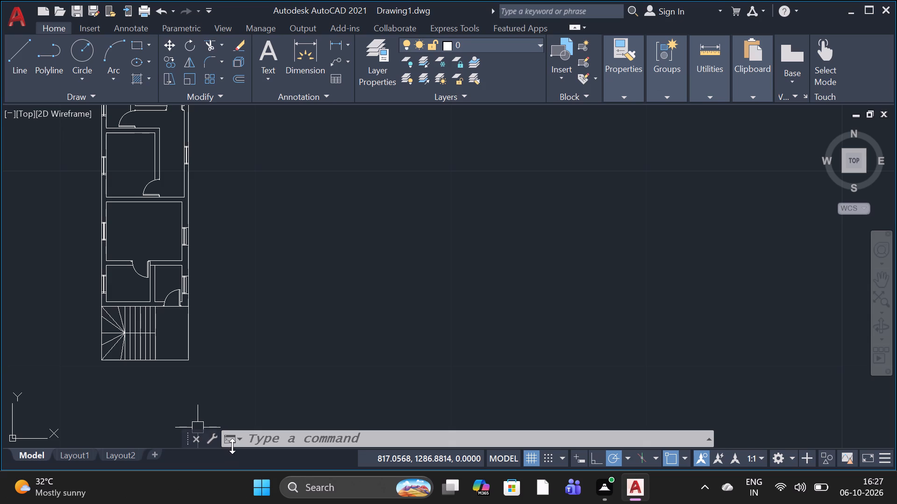
{"action": "scroll", "coordinate": [242, 451], "scroll_direction": "down", "scroll_amount": 1}
{"action": "scroll", "coordinate": [235, 325], "scroll_direction": "down", "scroll_amount": 1}
{"action": "scroll", "coordinate": [165, 150], "scroll_direction": "up", "scroll_amount": 1}
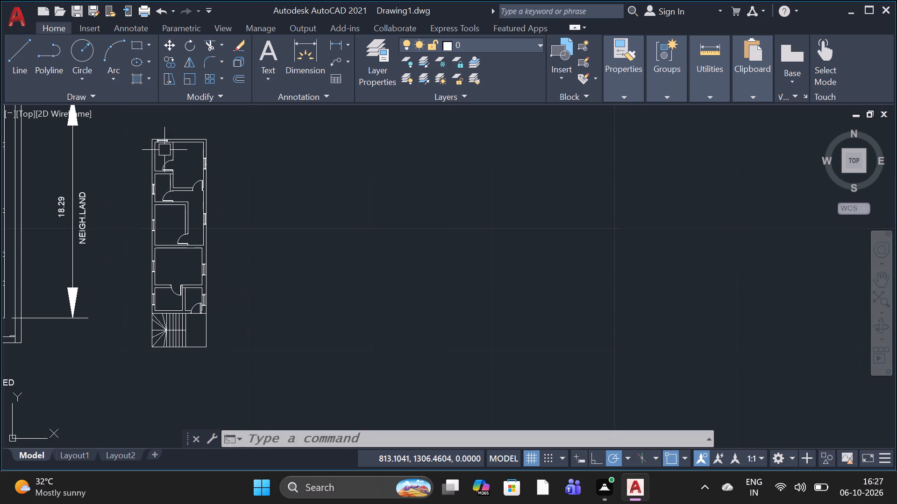
{"action": "scroll", "coordinate": [165, 150], "scroll_direction": "up", "scroll_amount": 2}
{"action": "key", "text": "t"}
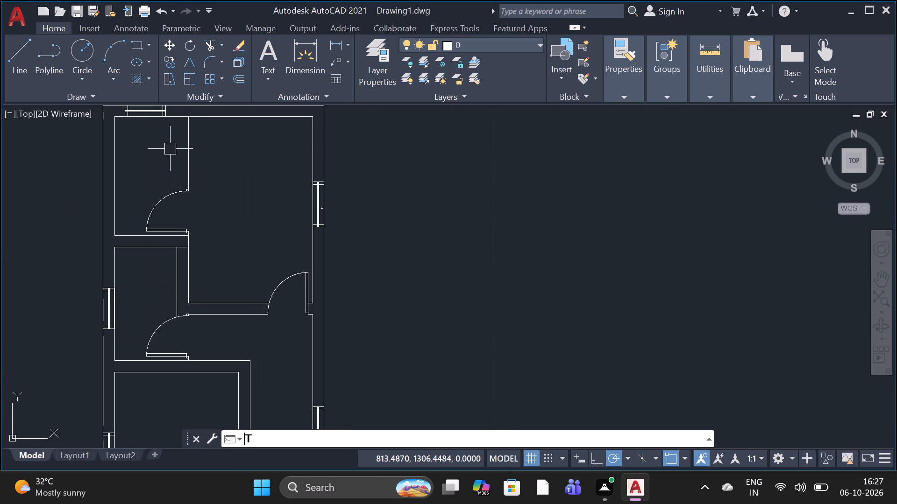
{"action": "key", "text": "space"}
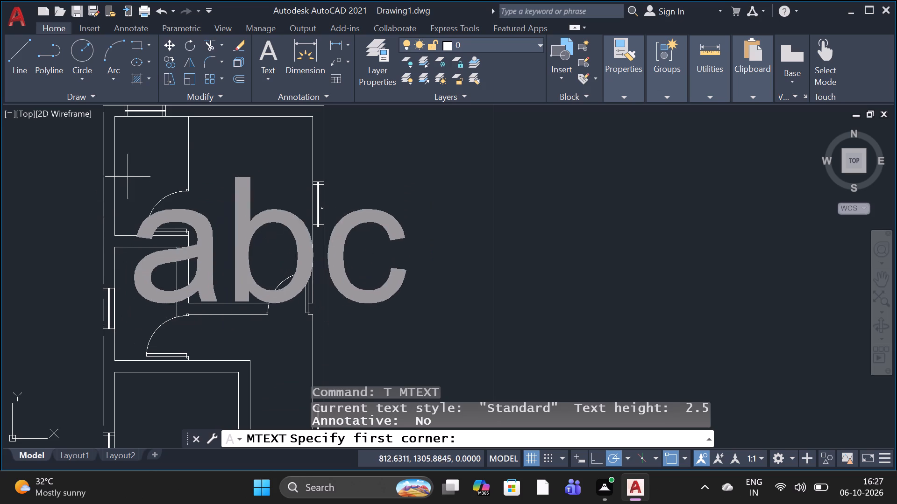
{"action": "left_click", "coordinate": [131, 135]}
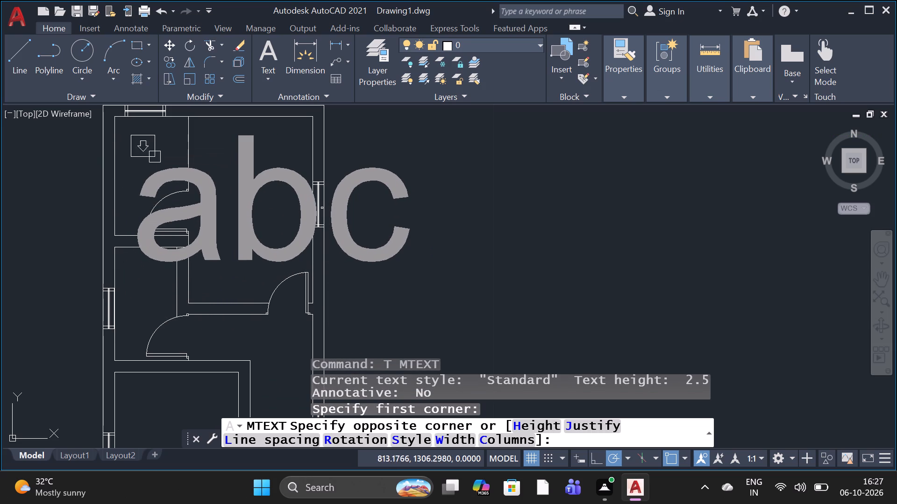
{"action": "left_click", "coordinate": [184, 167]}
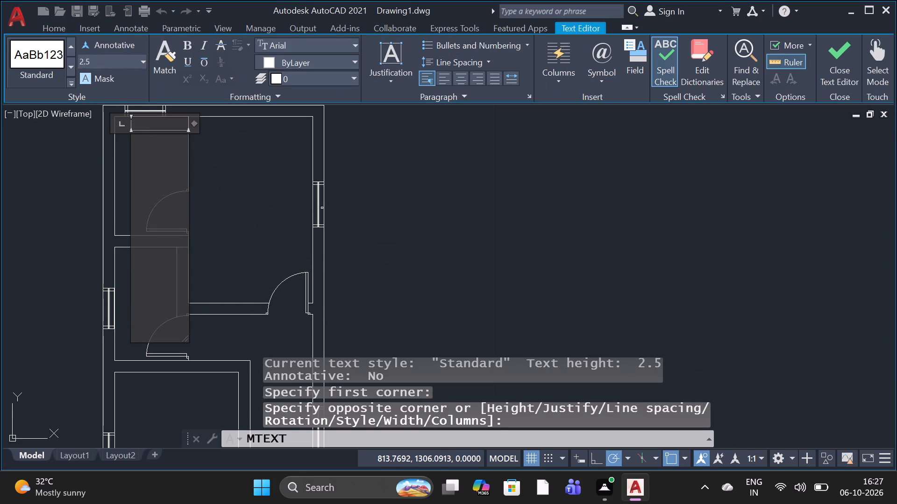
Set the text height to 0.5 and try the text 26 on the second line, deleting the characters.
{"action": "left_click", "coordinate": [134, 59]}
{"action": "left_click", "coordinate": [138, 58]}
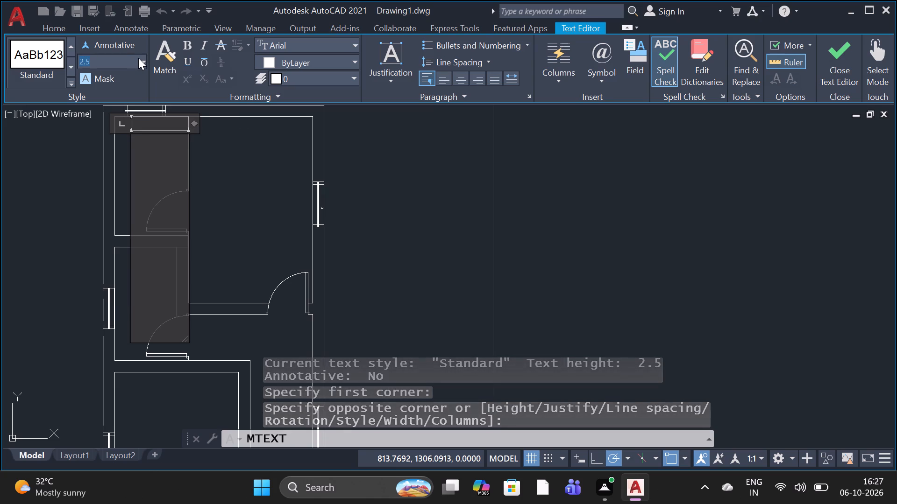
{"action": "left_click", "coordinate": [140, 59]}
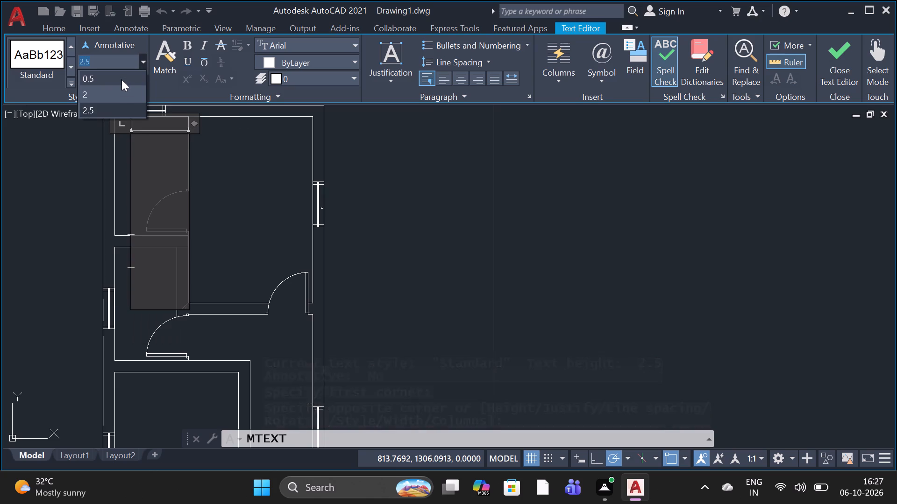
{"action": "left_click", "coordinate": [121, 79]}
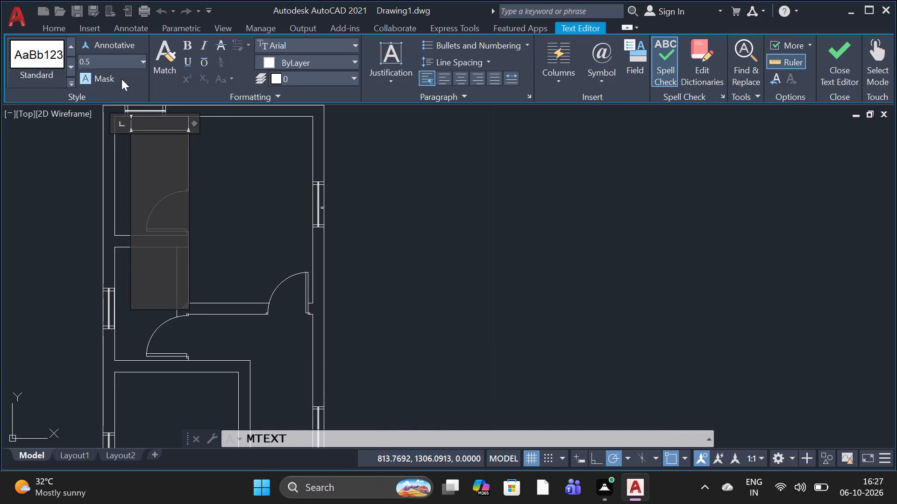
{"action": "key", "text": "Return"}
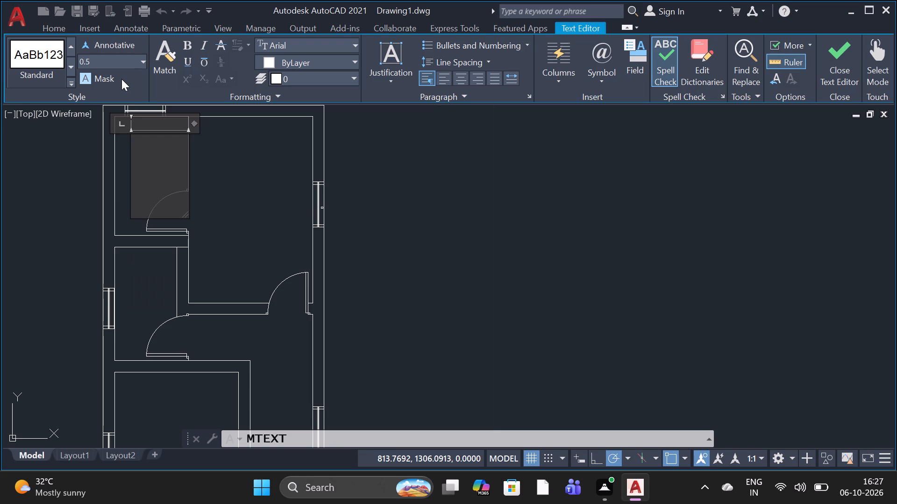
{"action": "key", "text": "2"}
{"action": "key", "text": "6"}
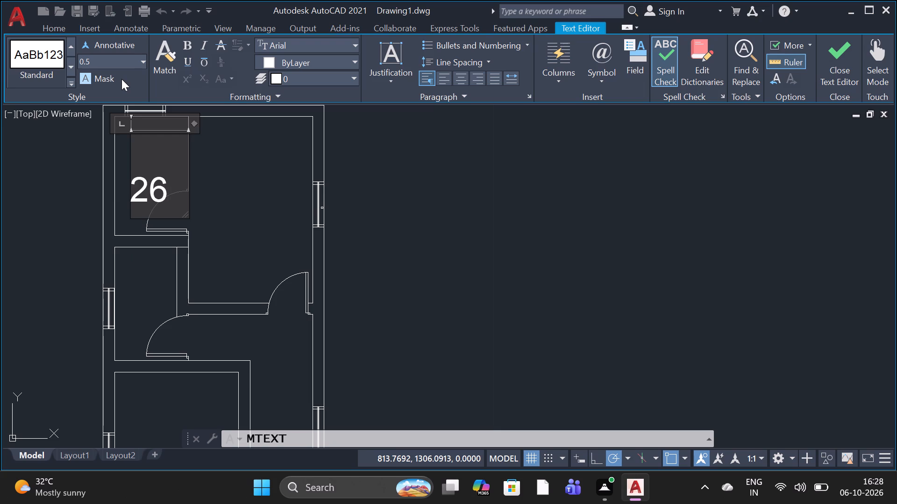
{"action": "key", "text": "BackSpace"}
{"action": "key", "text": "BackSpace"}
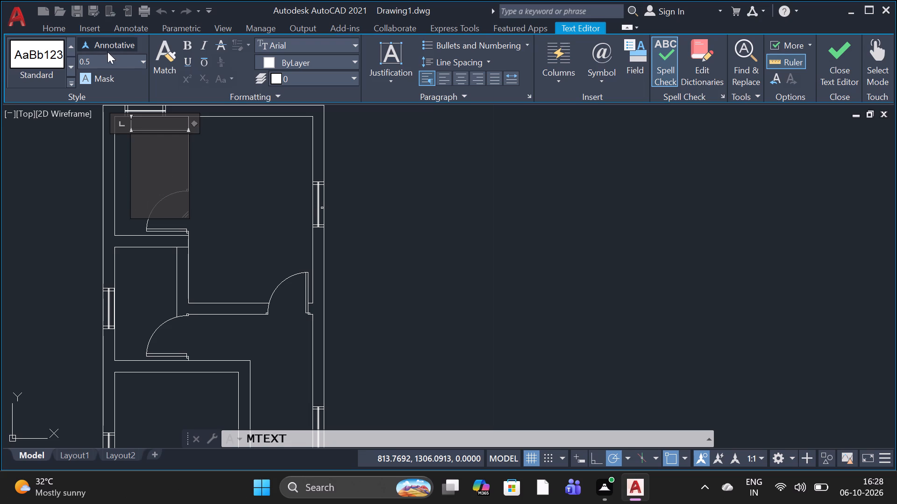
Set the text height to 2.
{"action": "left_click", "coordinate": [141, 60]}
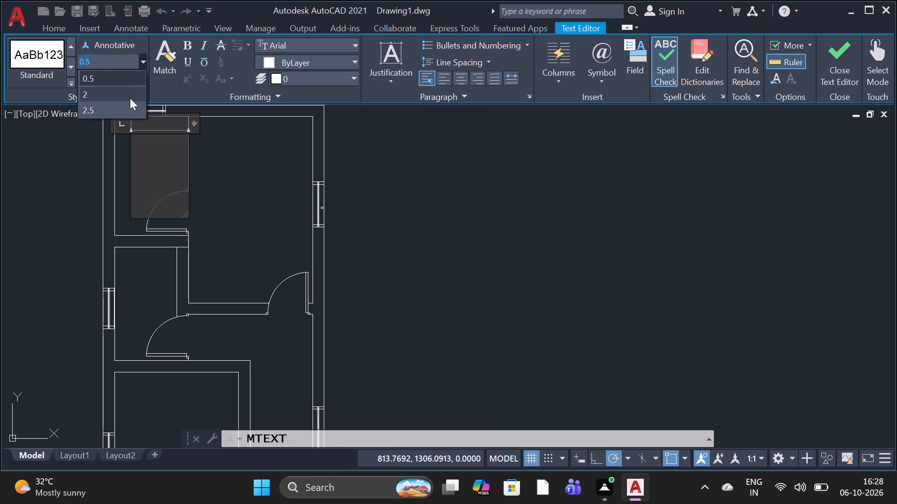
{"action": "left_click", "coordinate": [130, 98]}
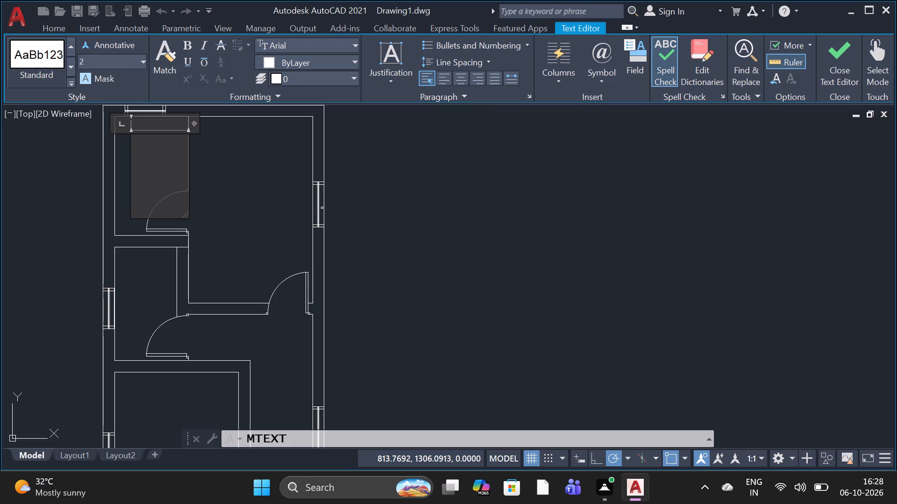
Set the text height of the open multiline text to 0.20.
{"action": "left_click", "coordinate": [138, 58]}
{"action": "key", "text": "BackSpace"}
{"action": "key", "text": "BackSpace"}
{"action": "key", "text": "BackSpace"}
{"action": "key", "text": "BackSpace"}
{"action": "key", "text": "BackSpace"}
{"action": "key", "text": "BackSpace"}
{"action": "key", "text": "BackSpace"}
{"action": "key", "text": "BackSpace"}
{"action": "key", "text": "0"}
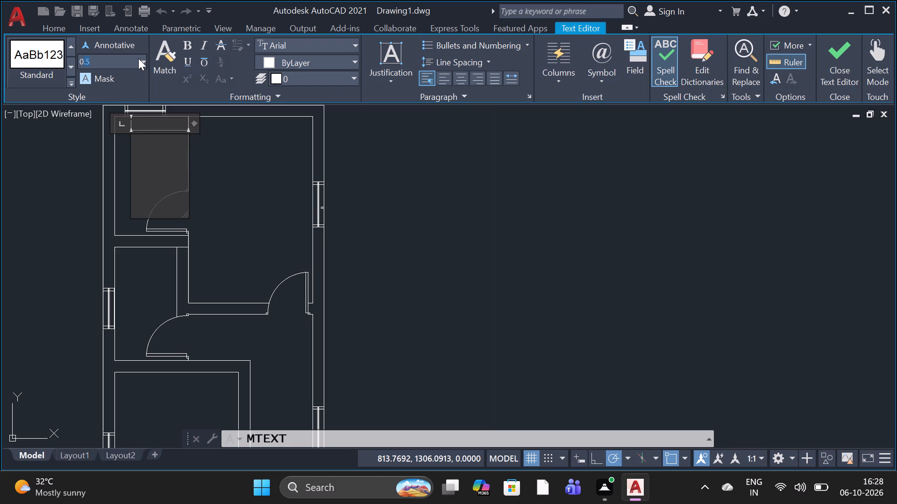
{"action": "key", "text": "period"}
{"action": "type", "text": "20"}
{"action": "key", "text": "Return"}
{"action": "key", "text": "Return"}
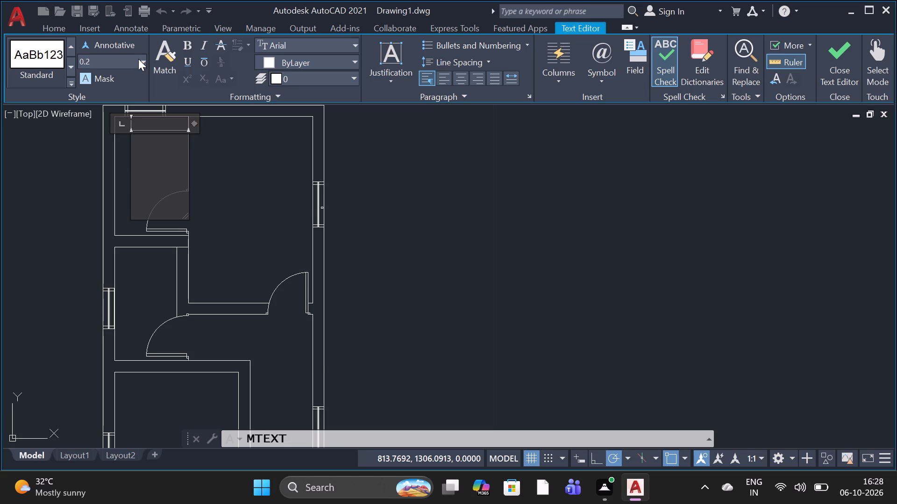
Enter the room size 1.26MX2.40M on the lower line of the text box.
{"action": "key", "text": "2"}
{"action": "key", "text": "6"}
{"action": "key", "text": "BackSpace"}
{"action": "key", "text": "BackSpace"}
{"action": "key", "text": "1"}
{"action": "key", "text": "period"}
{"action": "key", "text": "2"}
{"action": "key", "text": "6"}
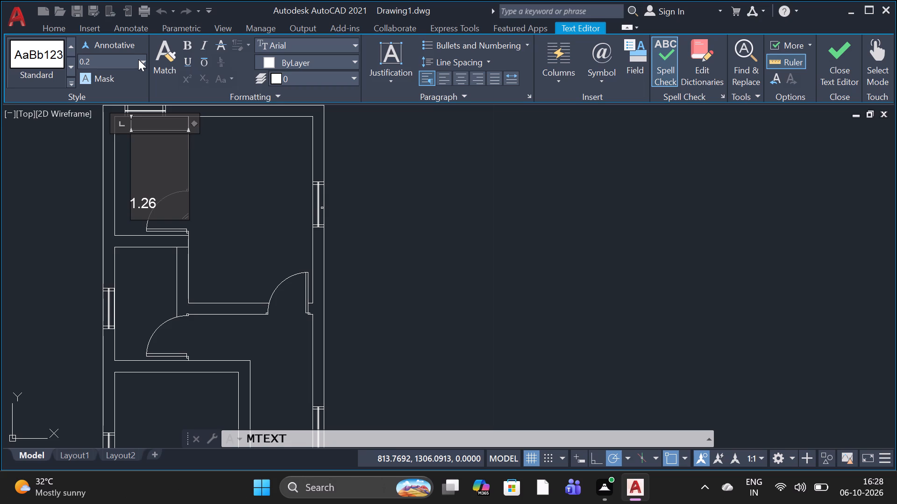
{"action": "type", "text": "MX"}
{"action": "key", "text": "2"}
{"action": "type", "text": ".40"}
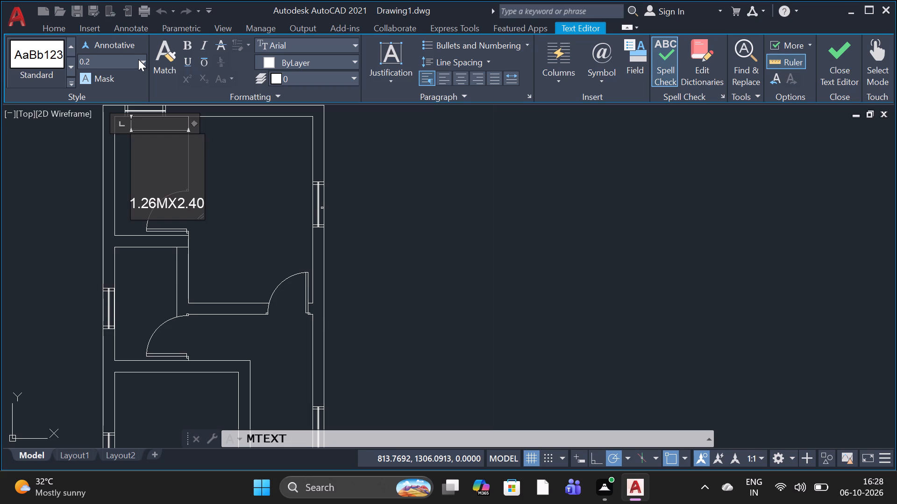
{"action": "key", "text": "m"}
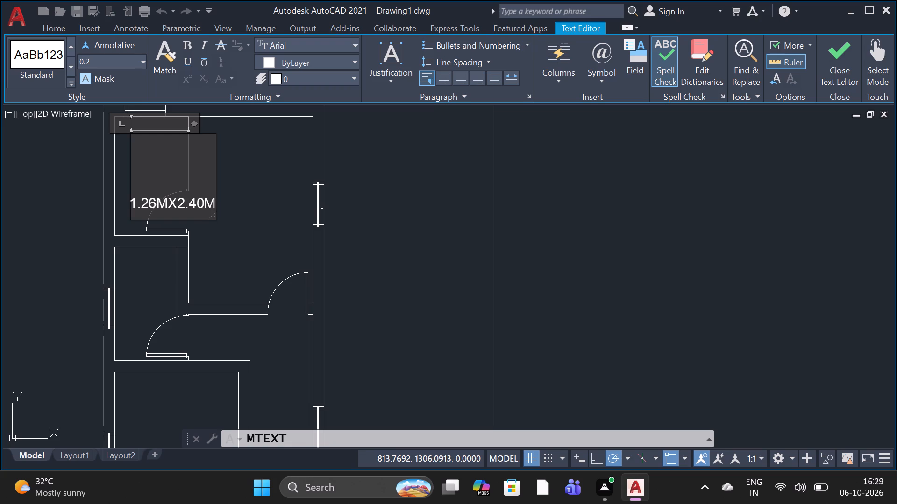
Add the room name TOILET on the line above the size and finish the multiline text.
{"action": "left_click", "coordinate": [139, 189]}
{"action": "key", "text": "t"}
{"action": "key", "text": "o"}
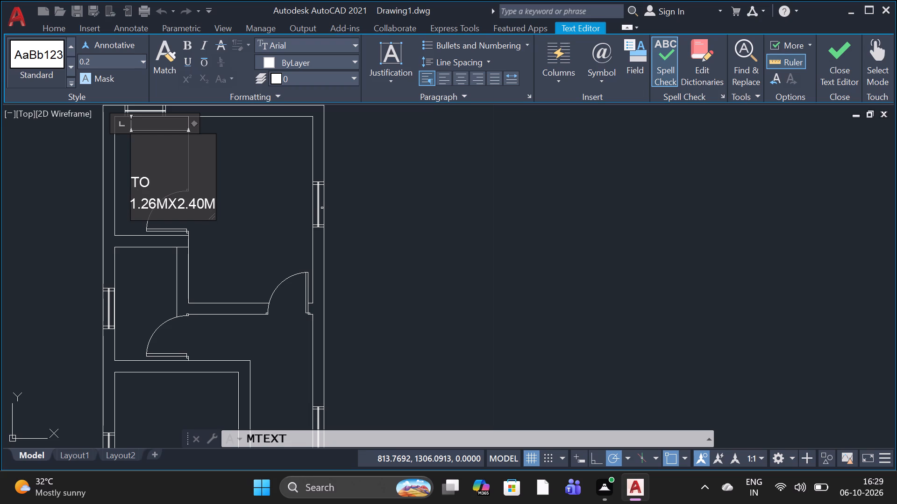
{"action": "key", "text": "i"}
{"action": "type", "text": "LE"}
{"action": "key", "text": "t"}
{"action": "left_click", "coordinate": [144, 279]}
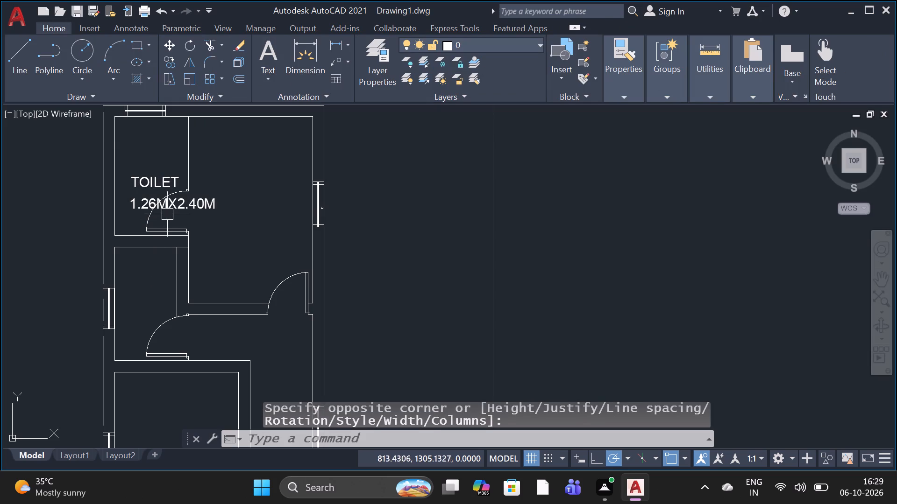
{"action": "left_click", "coordinate": [174, 205]}
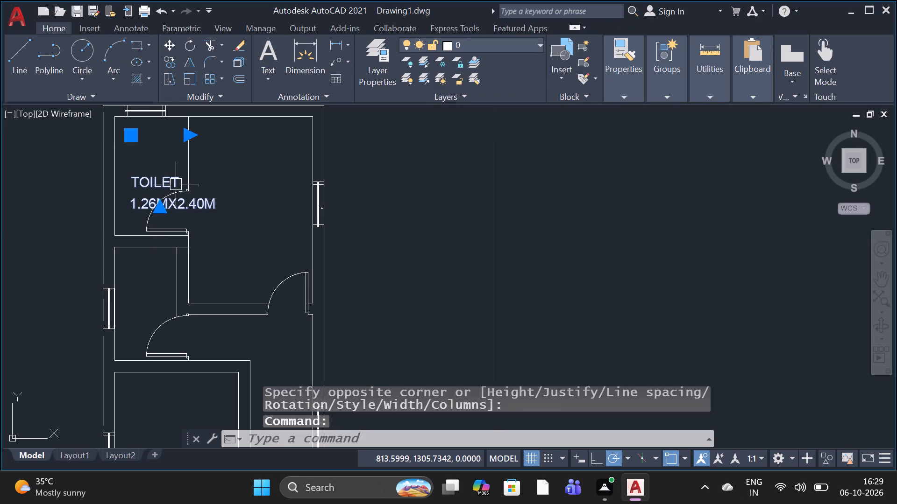
{"action": "key", "text": "Escape"}
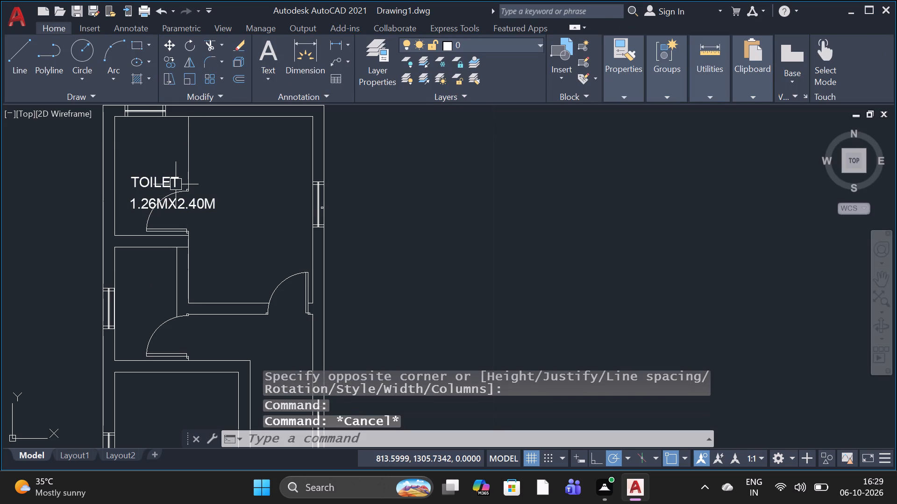
Copy the TOILET label into the small room below it, the large adjoining room, and the room with the lower-right door in mid-plan.
{"action": "type", "text": "CO"}
{"action": "key", "text": "space"}
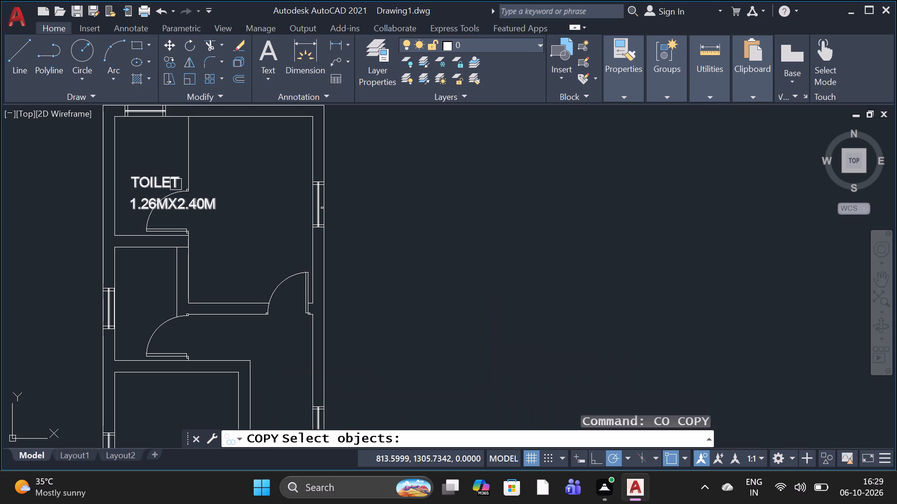
{"action": "left_click", "coordinate": [140, 200]}
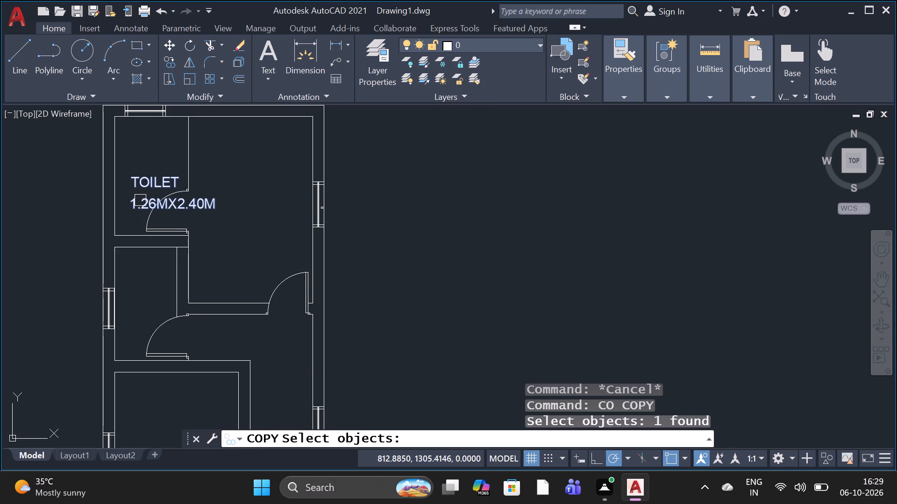
{"action": "key", "text": "space"}
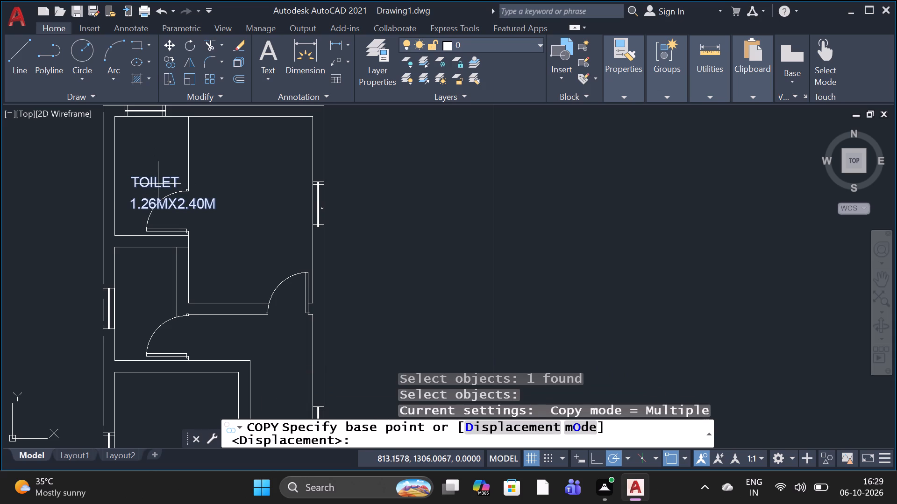
{"action": "left_click", "coordinate": [158, 186]}
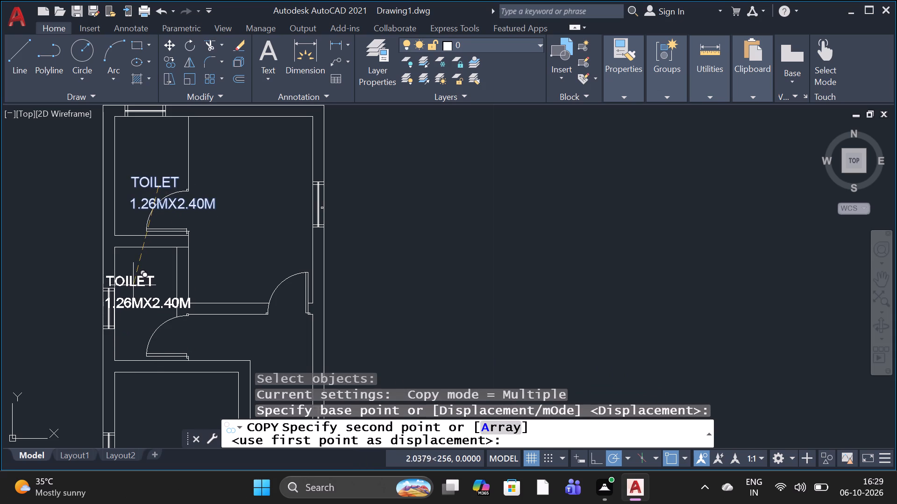
{"action": "left_click", "coordinate": [143, 267]}
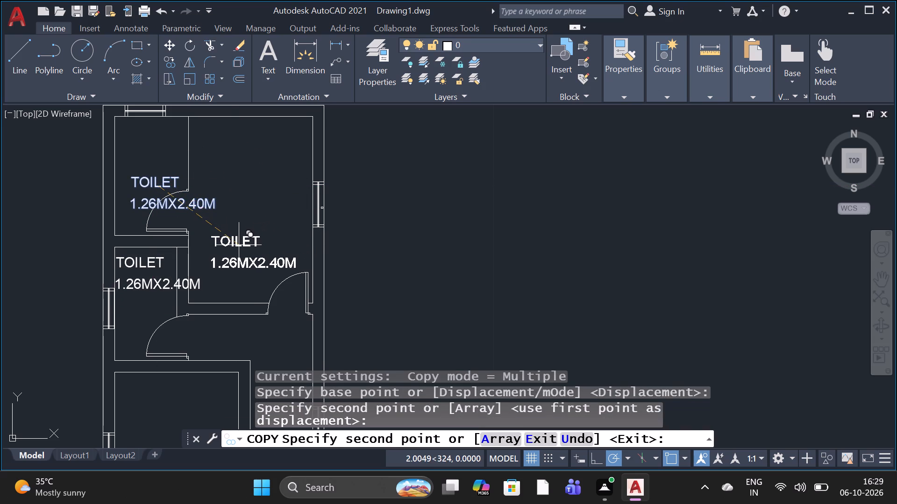
{"action": "left_click", "coordinate": [236, 238]}
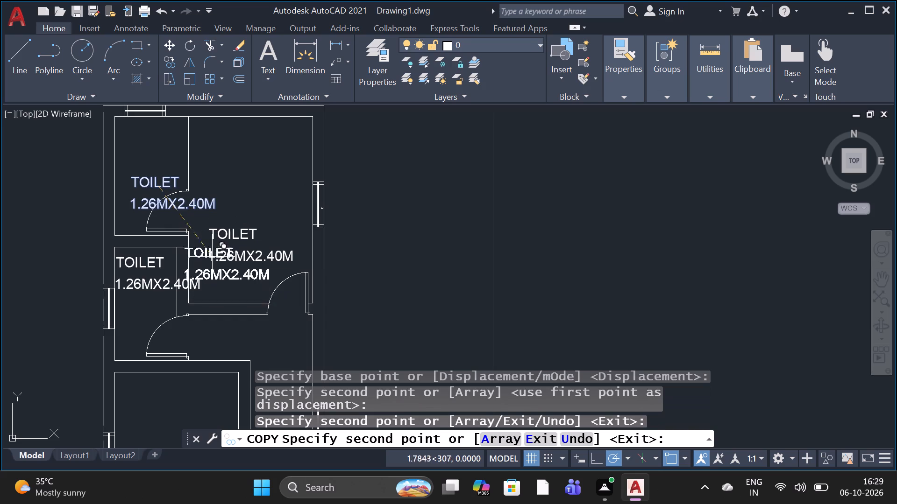
{"action": "scroll", "coordinate": [207, 234], "scroll_direction": "down", "scroll_amount": 2}
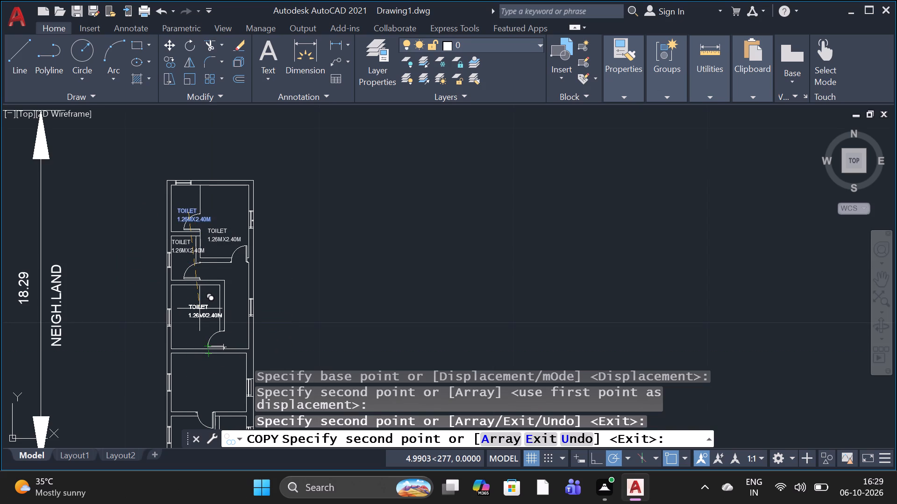
{"action": "left_click", "coordinate": [197, 308]}
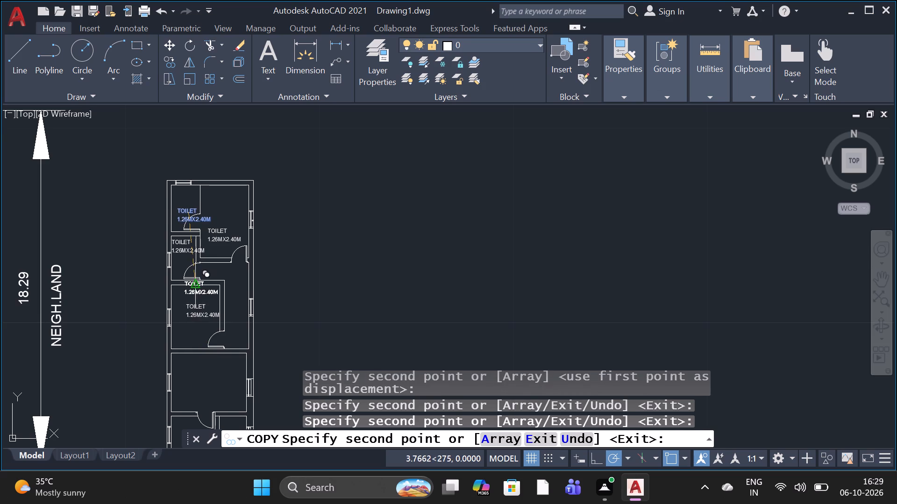
Place two more copies of the label, in the wide room below and the lower-left room above the staircase, ending the copy.
{"action": "scroll", "coordinate": [199, 294], "scroll_direction": "down", "scroll_amount": 1}
{"action": "scroll", "coordinate": [209, 355], "scroll_direction": "up", "scroll_amount": 1}
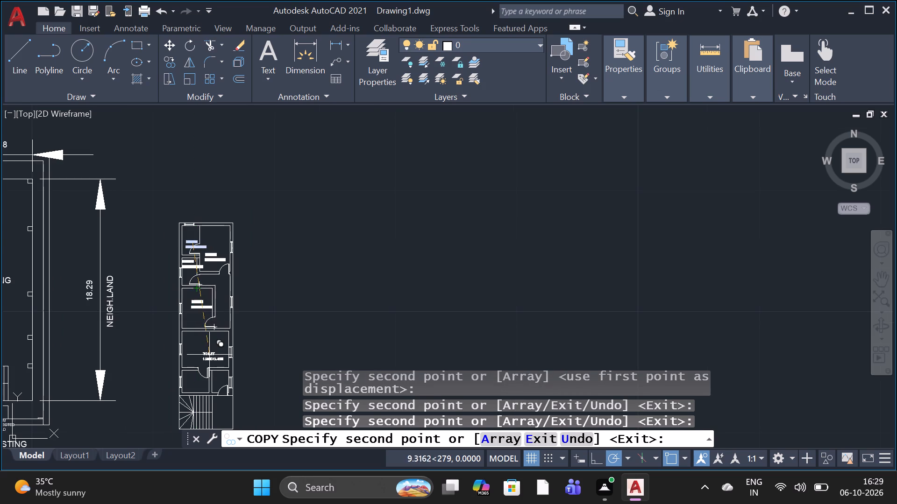
{"action": "scroll", "coordinate": [209, 355], "scroll_direction": "up", "scroll_amount": 1}
{"action": "left_click", "coordinate": [196, 333]}
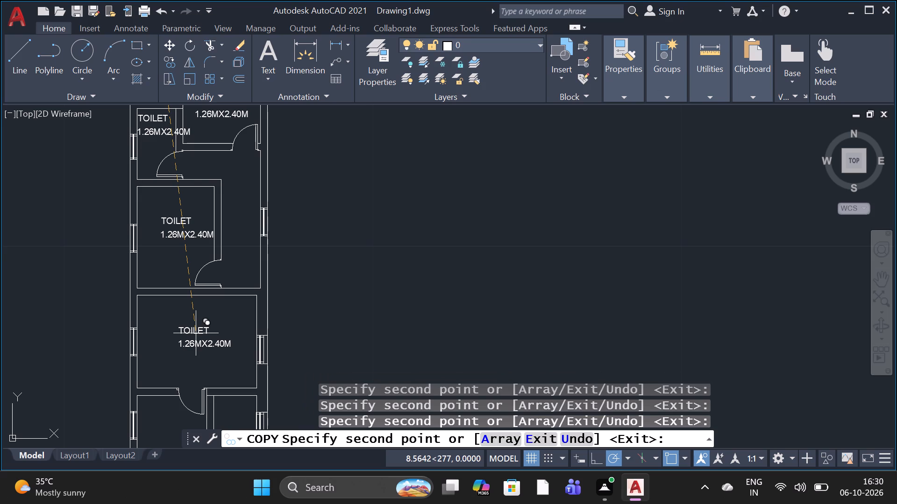
{"action": "scroll", "coordinate": [196, 333], "scroll_direction": "down", "scroll_amount": 1}
{"action": "scroll", "coordinate": [184, 409], "scroll_direction": "up", "scroll_amount": 2}
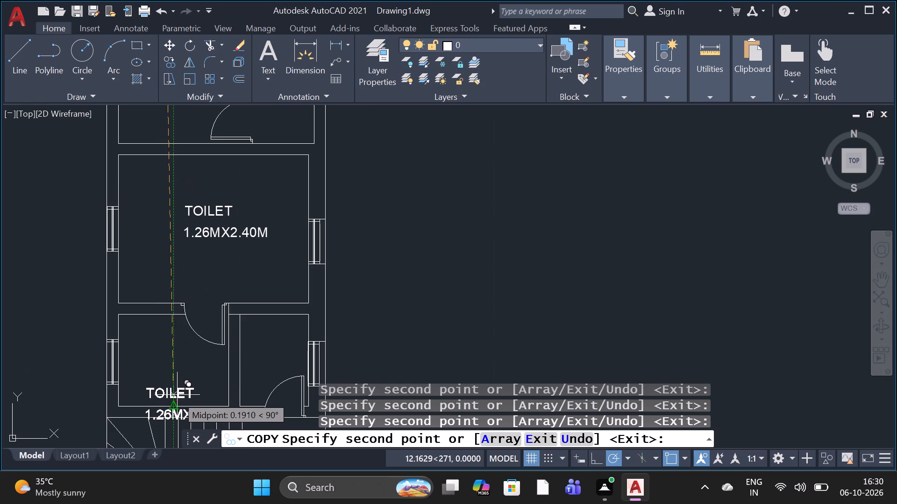
{"action": "left_click", "coordinate": [164, 374]}
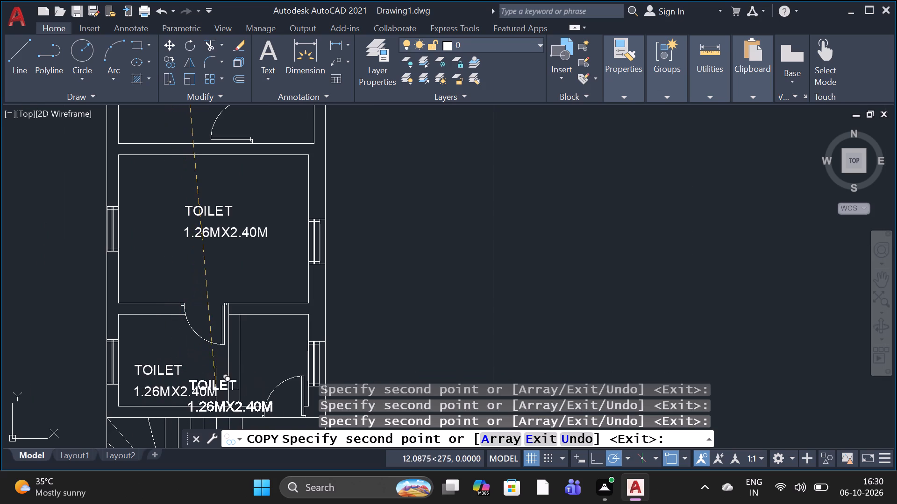
{"action": "key", "text": "Escape"}
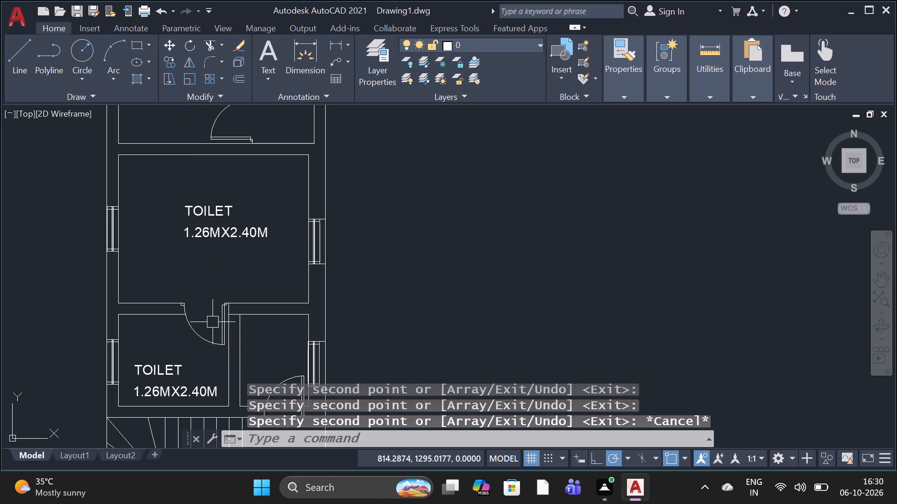
{"action": "scroll", "coordinate": [166, 270], "scroll_direction": "down", "scroll_amount": 3}
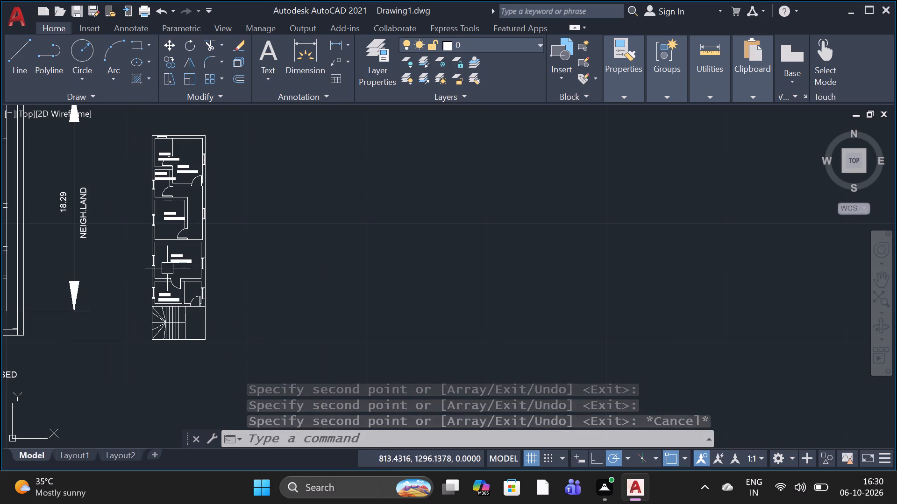
Move the TOILET label of the top-left room up and left so it sits against the room's inner wall.
{"action": "scroll", "coordinate": [167, 167], "scroll_direction": "up", "scroll_amount": 4}
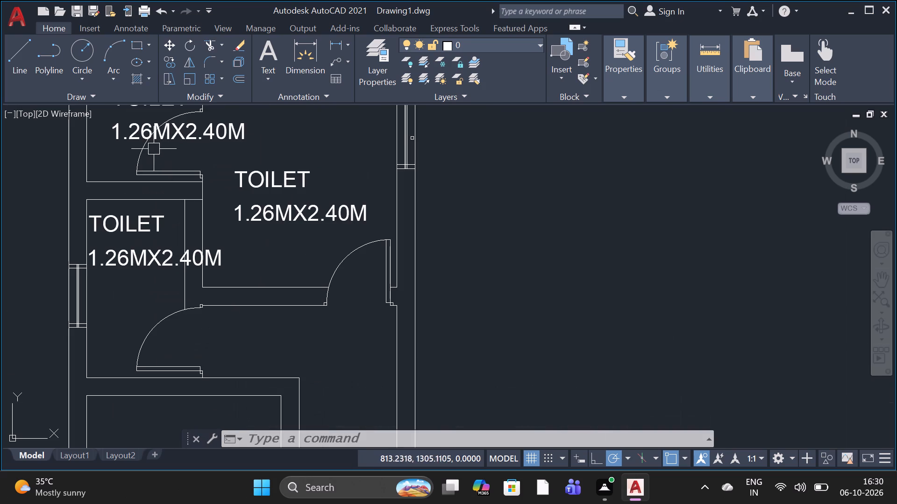
{"action": "scroll", "coordinate": [164, 160], "scroll_direction": "down", "scroll_amount": 2}
{"action": "scroll", "coordinate": [144, 137], "scroll_direction": "up", "scroll_amount": 2}
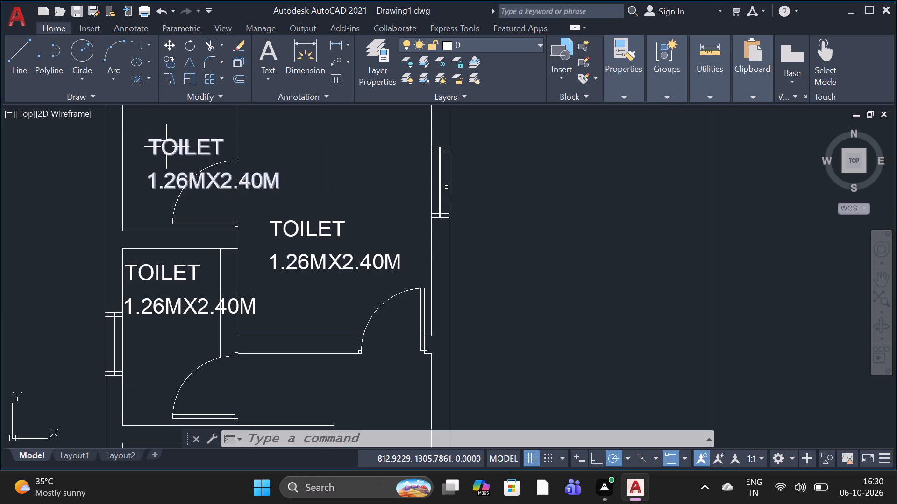
{"action": "left_click", "coordinate": [168, 146]}
{"action": "scroll", "coordinate": [172, 174], "scroll_direction": "down", "scroll_amount": 2}
{"action": "left_click", "coordinate": [164, 136]}
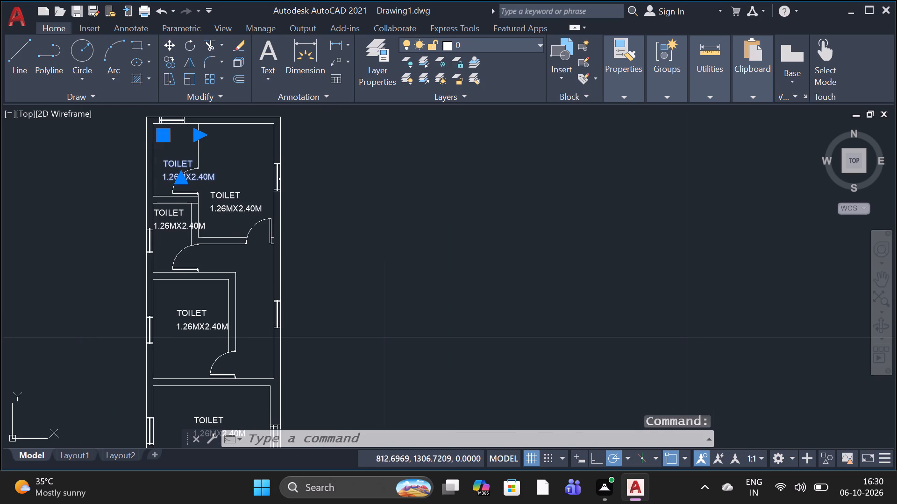
{"action": "left_click", "coordinate": [154, 109]}
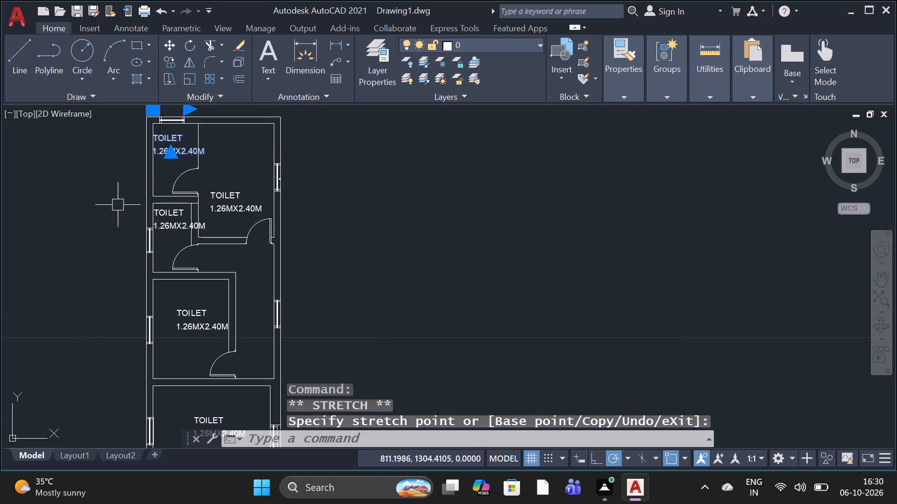
{"action": "key", "text": "Escape"}
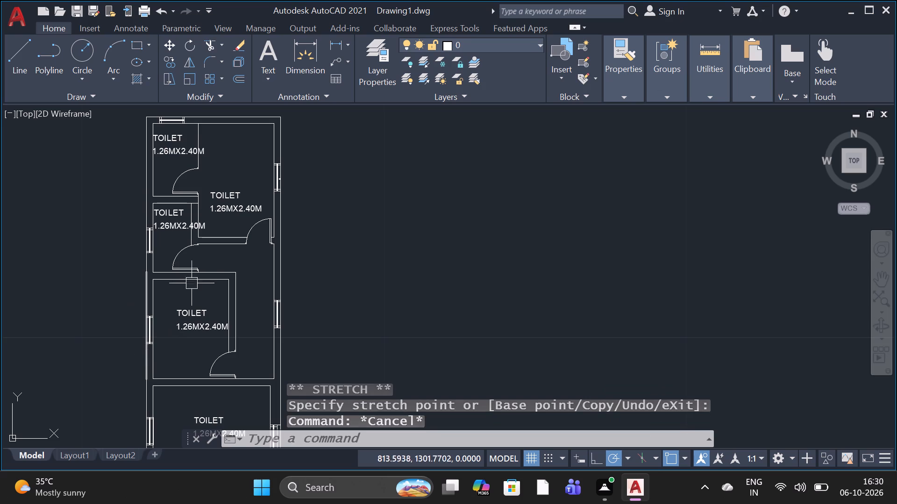
Replace the whole label text in the large upper room with the room name BED ROOM.
{"action": "left_click", "coordinate": [229, 203]}
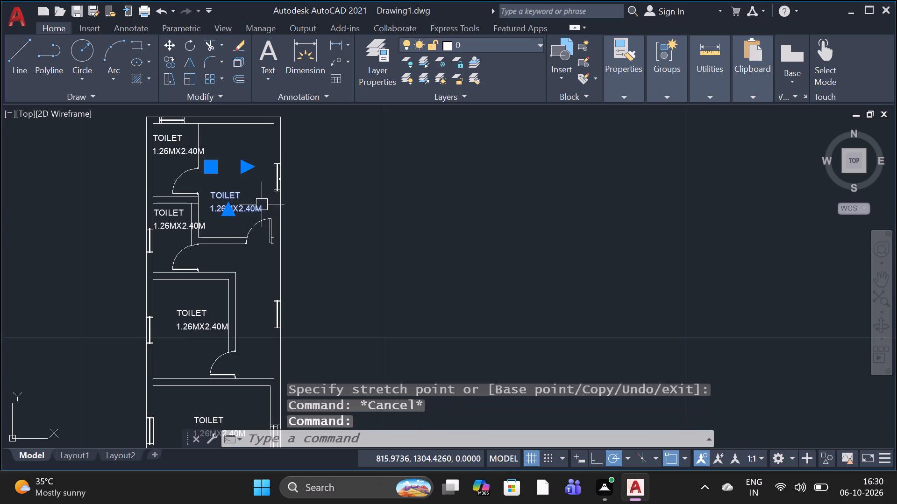
{"action": "double_click", "coordinate": [260, 204]}
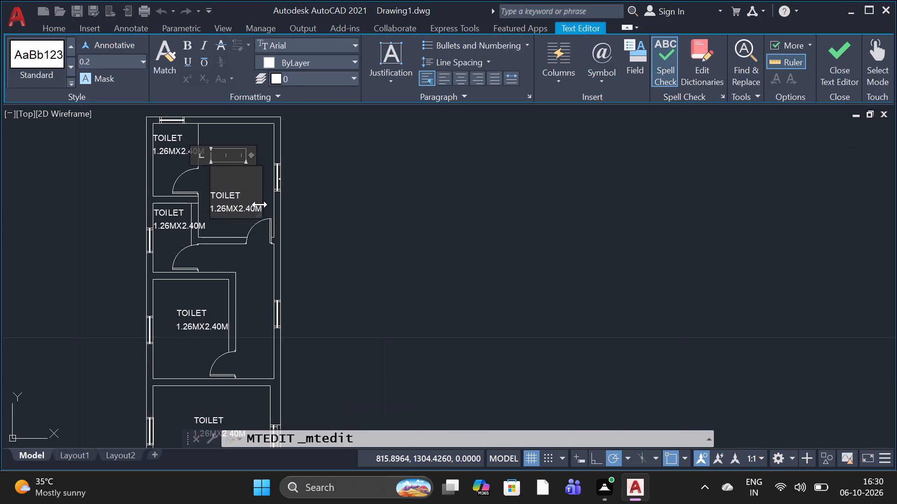
{"action": "key", "text": "BackSpace"}
{"action": "key", "text": "BackSpace"}
{"action": "key", "text": "BackSpace"}
{"action": "key", "text": "BackSpace"}
{"action": "key", "text": "BackSpace"}
{"action": "key", "text": "BackSpace"}
{"action": "key", "text": "BackSpace"}
{"action": "key", "text": "BackSpace"}
{"action": "key", "text": "BackSpace"}
{"action": "key", "text": "BackSpace"}
{"action": "key", "text": "BackSpace"}
{"action": "key", "text": "BackSpace"}
{"action": "key", "text": "BackSpace"}
{"action": "key", "text": "BackSpace"}
{"action": "key", "text": "BackSpace"}
{"action": "key", "text": "BackSpace"}
{"action": "key", "text": "BackSpace"}
{"action": "key", "text": "BackSpace"}
{"action": "key", "text": "BackSpace"}
{"action": "key", "text": "BackSpace"}
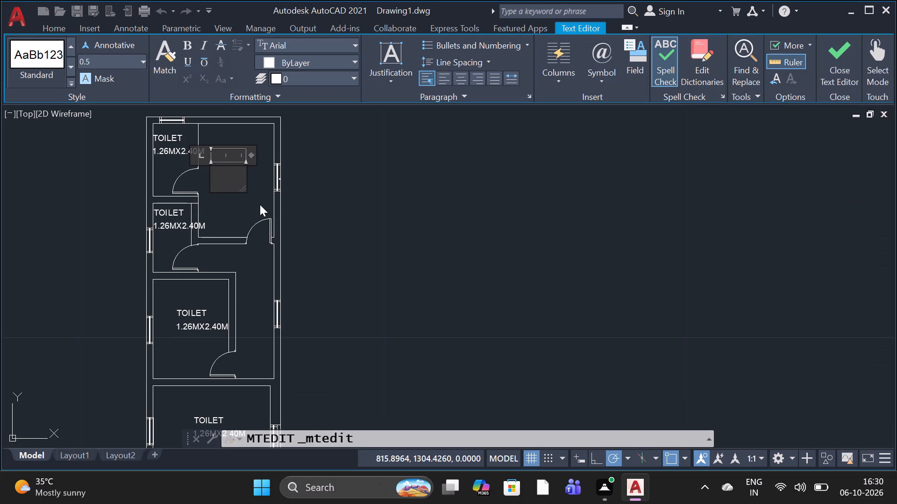
{"action": "type", "text": "BE"}
{"action": "key", "text": "d"}
{"action": "key", "text": "space"}
{"action": "type", "text": "ROOM"}
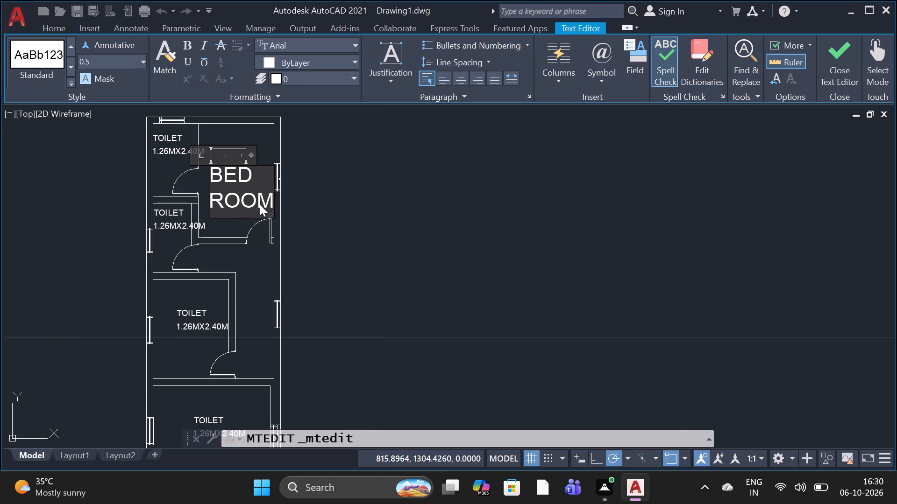
{"action": "key", "text": "Return"}
Enter the room size 2.50MX3.76M on the line below BED ROOM and finish the text edit.
{"action": "type", "text": "2."}
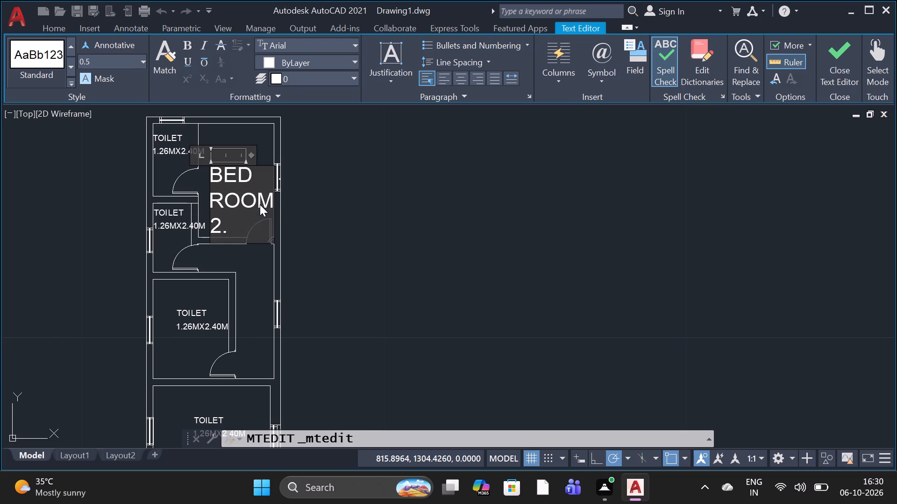
{"action": "type", "text": "50"}
{"action": "type", "text": "MX"}
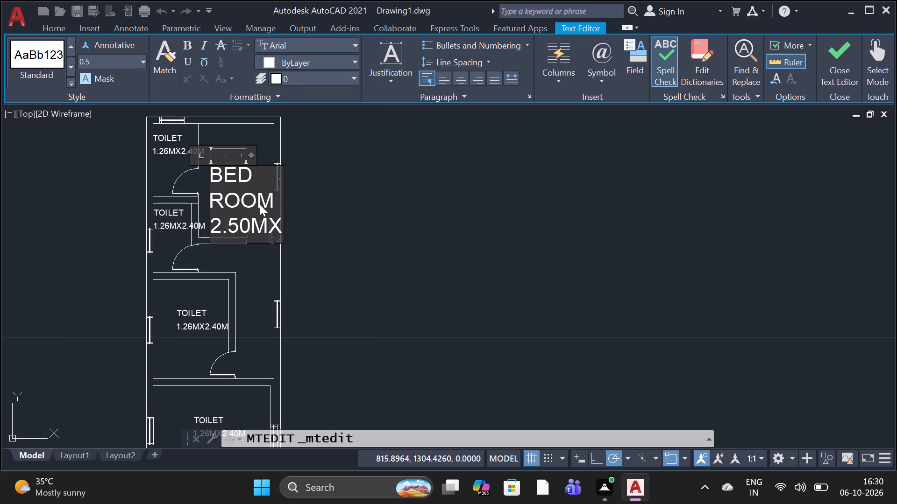
{"action": "type", "text": "3."}
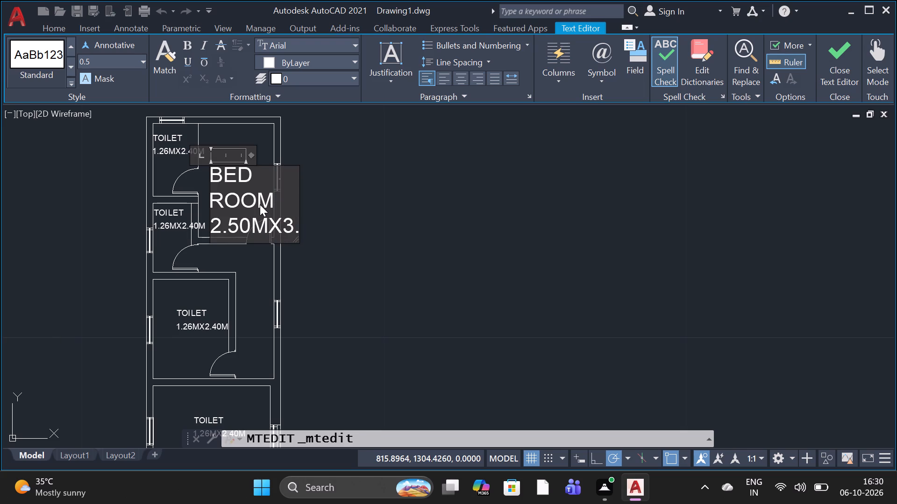
{"action": "type", "text": "76"}
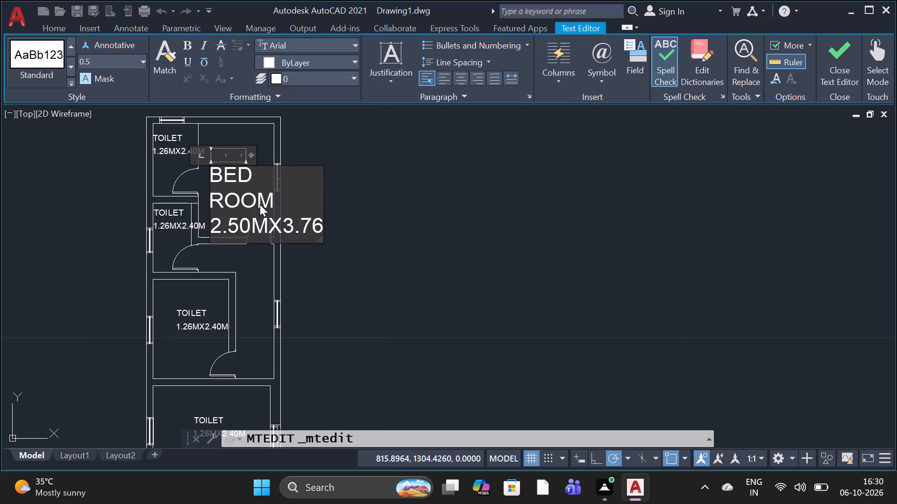
{"action": "key", "text": "m"}
{"action": "left_click", "coordinate": [239, 281]}
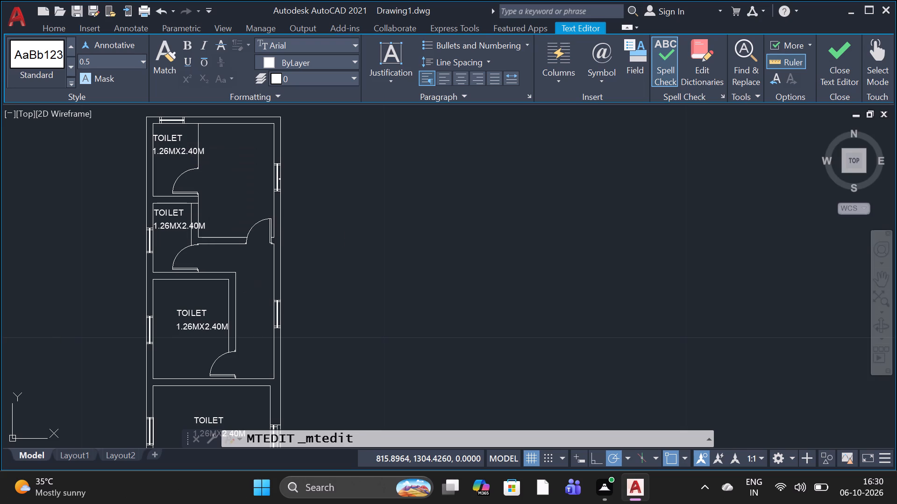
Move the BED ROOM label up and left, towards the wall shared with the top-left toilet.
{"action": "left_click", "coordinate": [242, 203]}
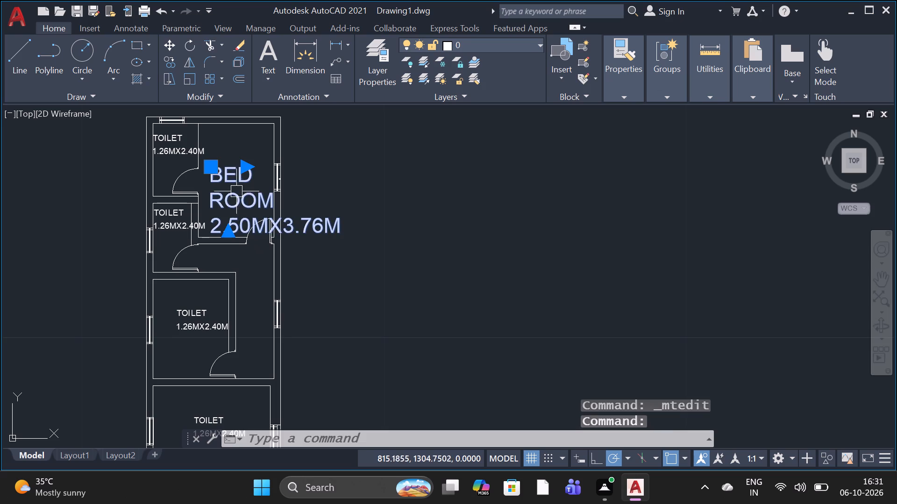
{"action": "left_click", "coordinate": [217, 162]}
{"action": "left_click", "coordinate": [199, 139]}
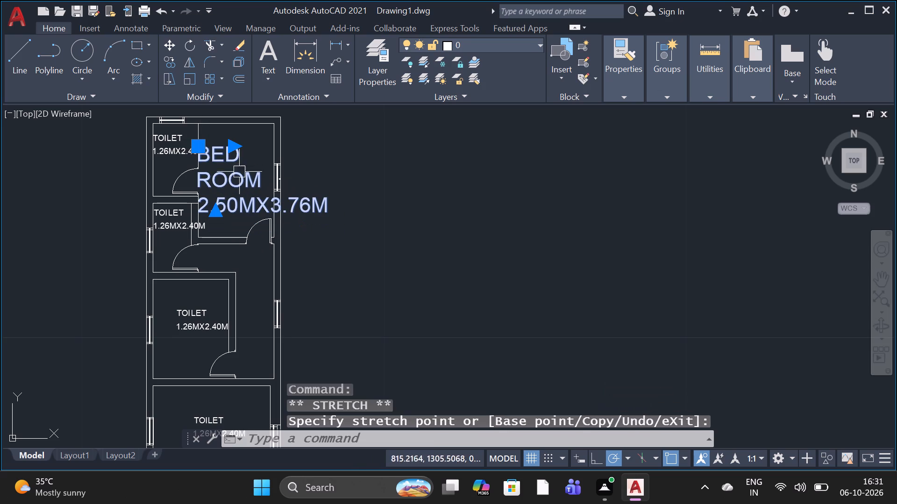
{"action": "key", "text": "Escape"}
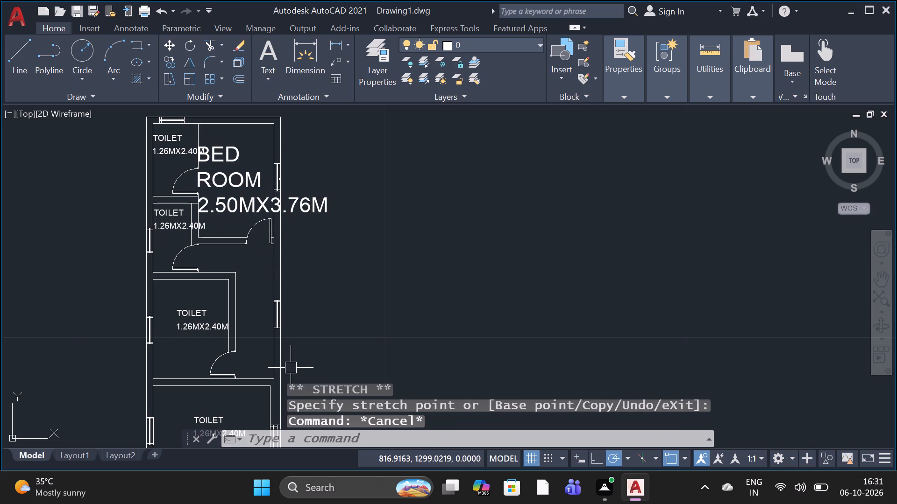
Scale the BED ROOM label down freehand to roughly half its size, from a base point near the end of its size line.
{"action": "left_click", "coordinate": [249, 197]}
{"action": "right_click", "coordinate": [249, 197]}
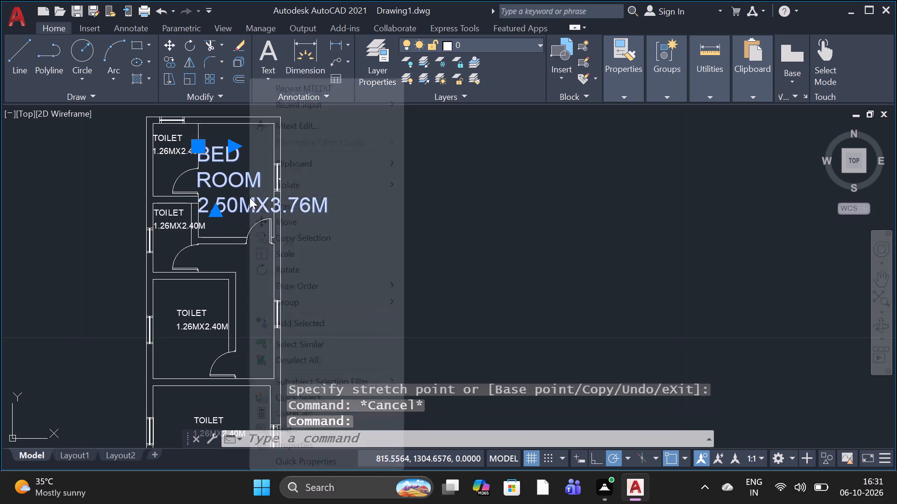
{"action": "left_click", "coordinate": [279, 253]}
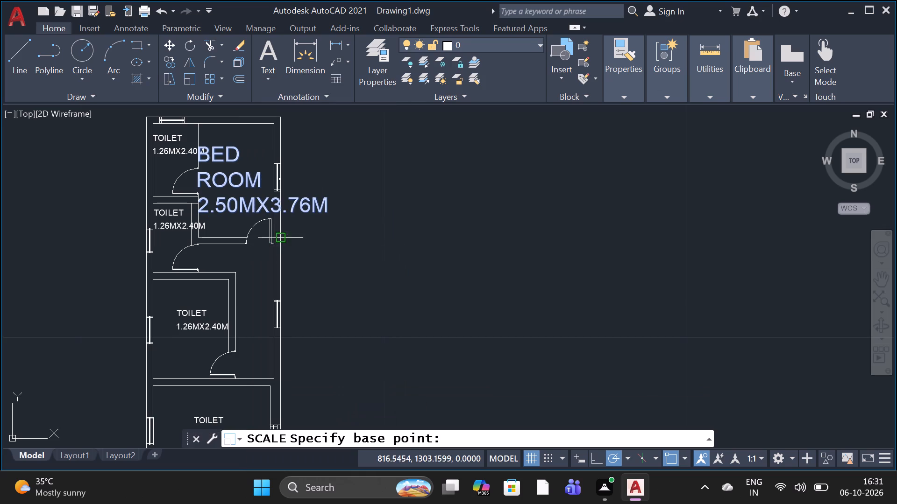
{"action": "left_click", "coordinate": [302, 210]}
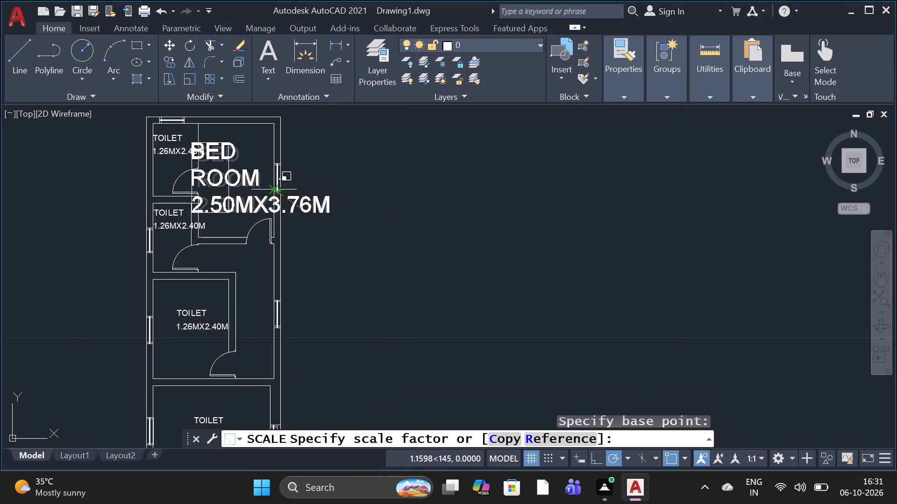
{"action": "left_click", "coordinate": [297, 194]}
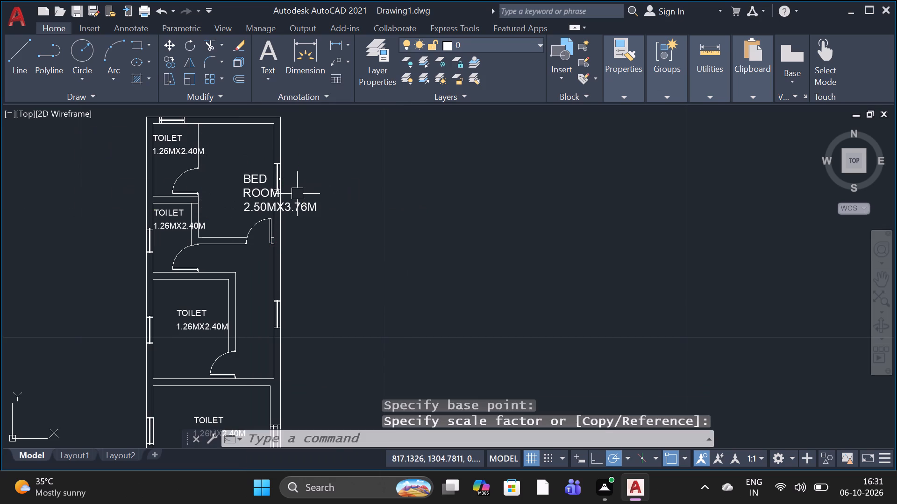
Move the reduced BED ROOM label left and up into the large upper room.
{"action": "left_click", "coordinate": [261, 195]}
{"action": "left_click", "coordinate": [242, 174]}
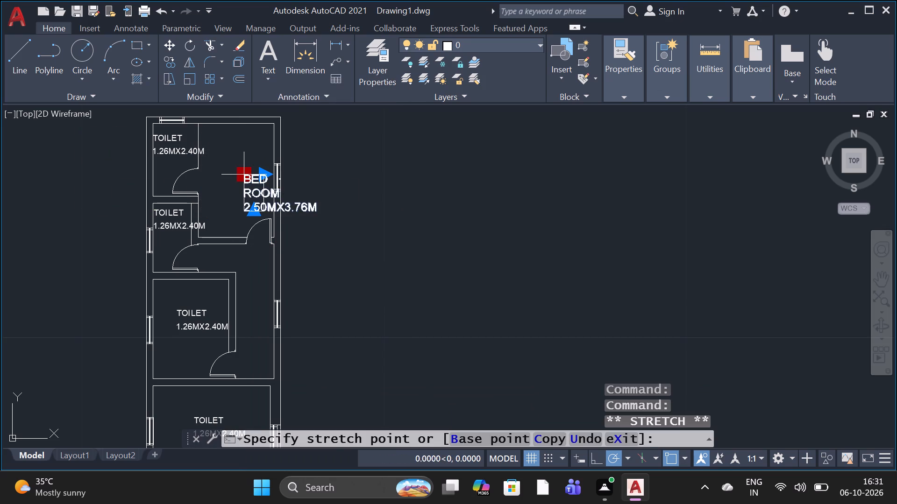
{"action": "left_click", "coordinate": [214, 156]}
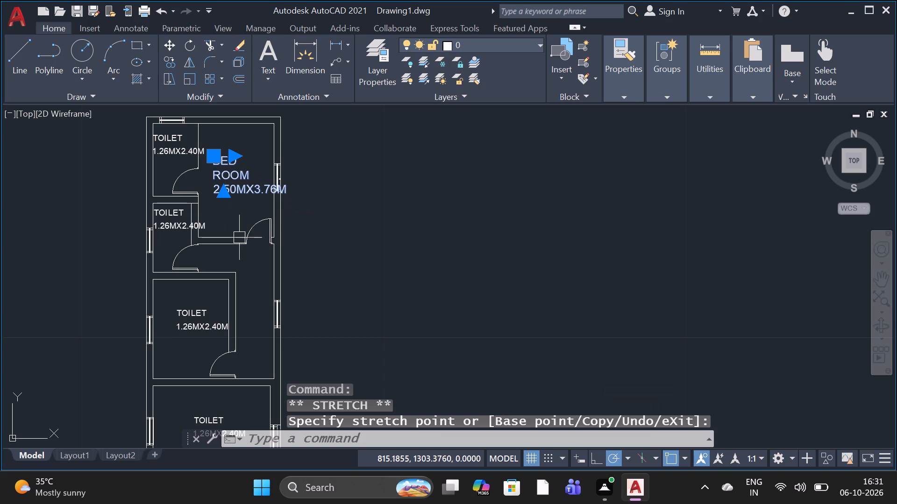
{"action": "key", "text": "space"}
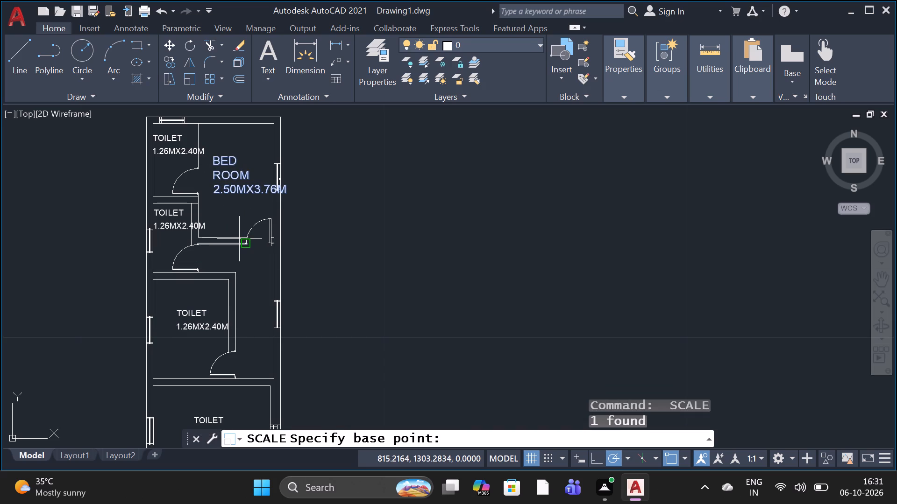
{"action": "key", "text": "Escape"}
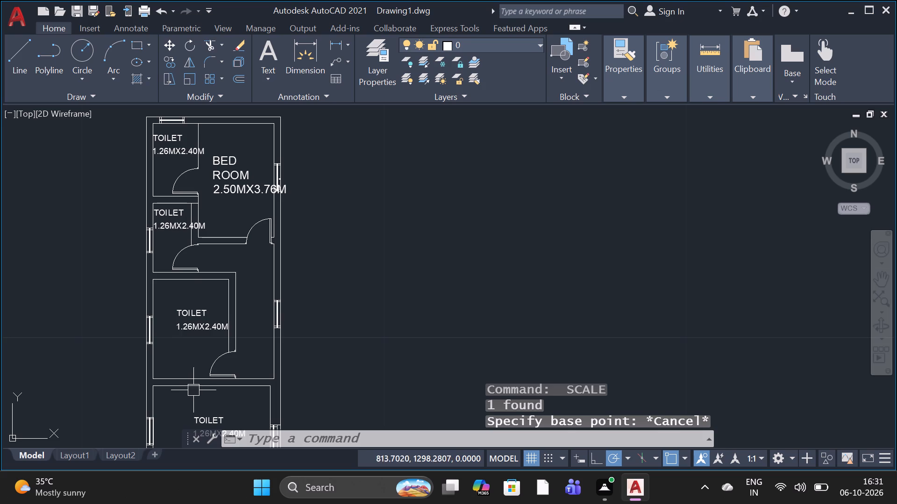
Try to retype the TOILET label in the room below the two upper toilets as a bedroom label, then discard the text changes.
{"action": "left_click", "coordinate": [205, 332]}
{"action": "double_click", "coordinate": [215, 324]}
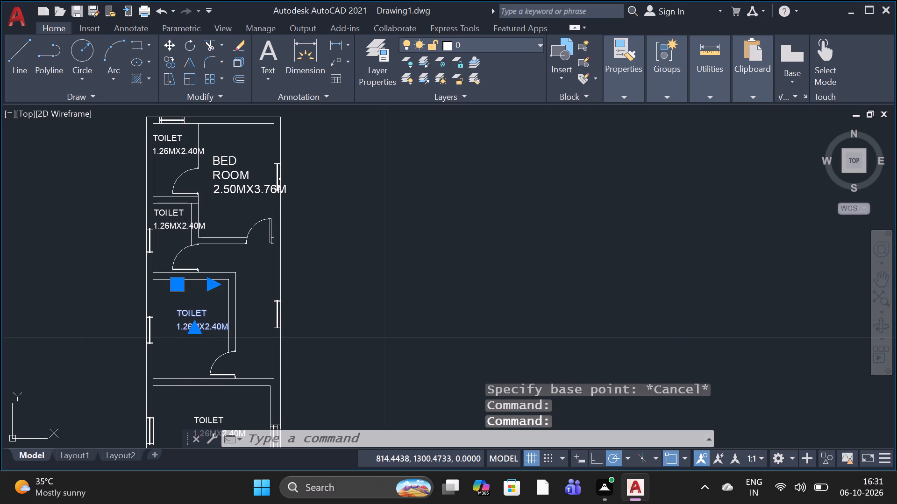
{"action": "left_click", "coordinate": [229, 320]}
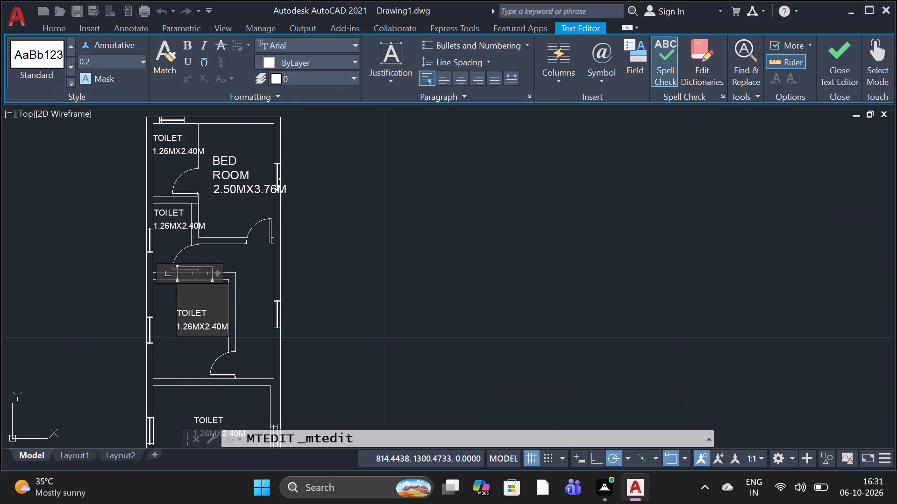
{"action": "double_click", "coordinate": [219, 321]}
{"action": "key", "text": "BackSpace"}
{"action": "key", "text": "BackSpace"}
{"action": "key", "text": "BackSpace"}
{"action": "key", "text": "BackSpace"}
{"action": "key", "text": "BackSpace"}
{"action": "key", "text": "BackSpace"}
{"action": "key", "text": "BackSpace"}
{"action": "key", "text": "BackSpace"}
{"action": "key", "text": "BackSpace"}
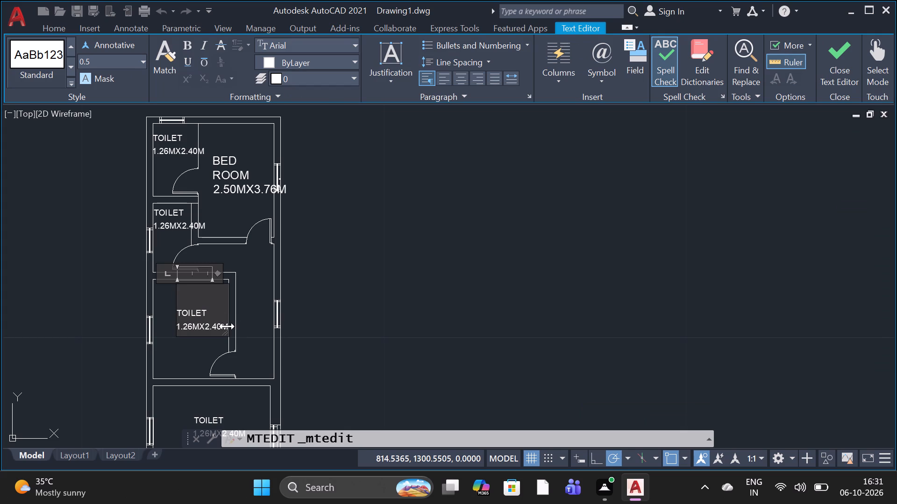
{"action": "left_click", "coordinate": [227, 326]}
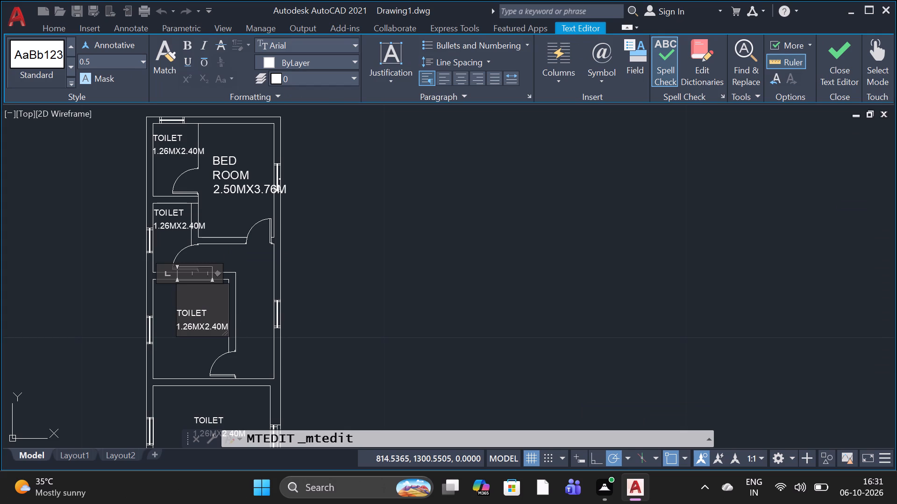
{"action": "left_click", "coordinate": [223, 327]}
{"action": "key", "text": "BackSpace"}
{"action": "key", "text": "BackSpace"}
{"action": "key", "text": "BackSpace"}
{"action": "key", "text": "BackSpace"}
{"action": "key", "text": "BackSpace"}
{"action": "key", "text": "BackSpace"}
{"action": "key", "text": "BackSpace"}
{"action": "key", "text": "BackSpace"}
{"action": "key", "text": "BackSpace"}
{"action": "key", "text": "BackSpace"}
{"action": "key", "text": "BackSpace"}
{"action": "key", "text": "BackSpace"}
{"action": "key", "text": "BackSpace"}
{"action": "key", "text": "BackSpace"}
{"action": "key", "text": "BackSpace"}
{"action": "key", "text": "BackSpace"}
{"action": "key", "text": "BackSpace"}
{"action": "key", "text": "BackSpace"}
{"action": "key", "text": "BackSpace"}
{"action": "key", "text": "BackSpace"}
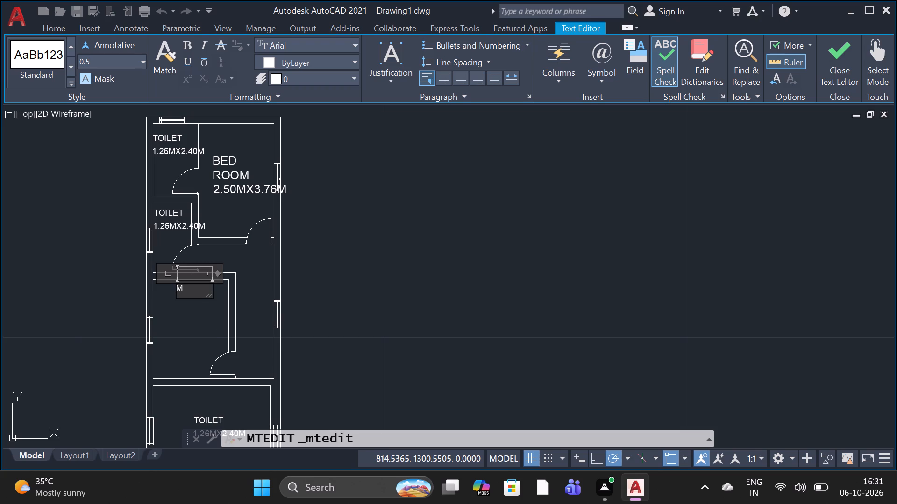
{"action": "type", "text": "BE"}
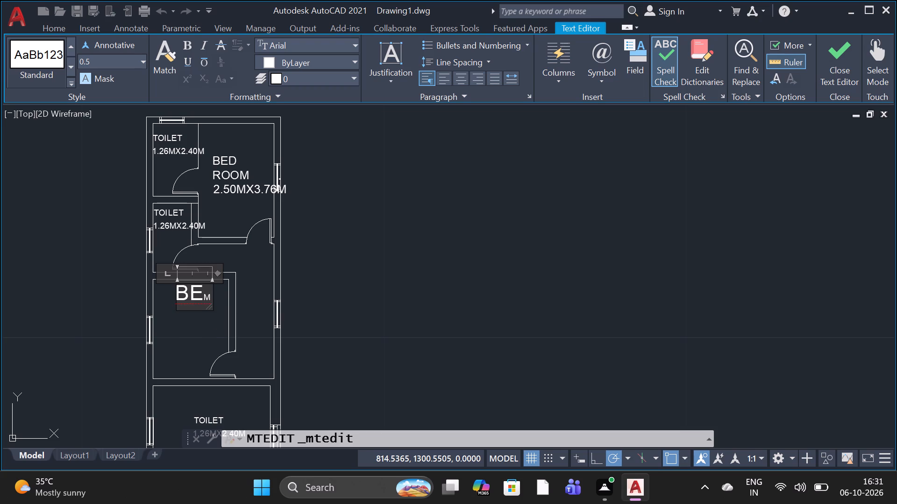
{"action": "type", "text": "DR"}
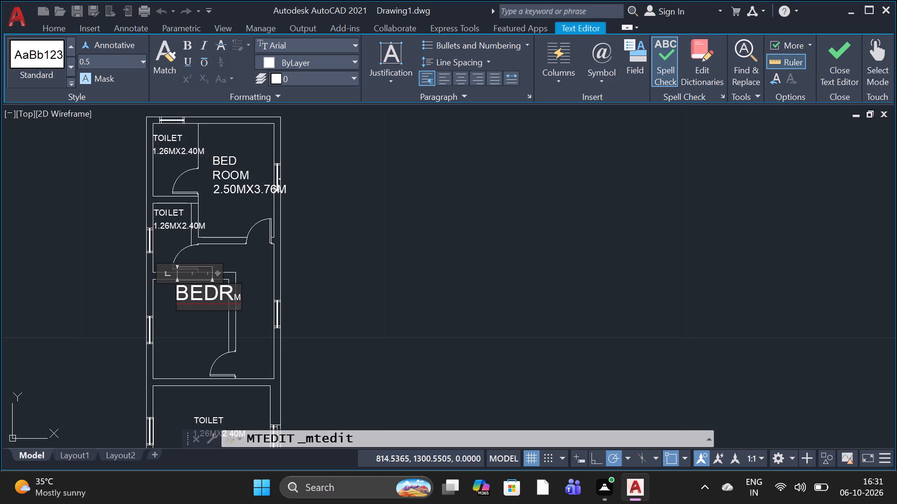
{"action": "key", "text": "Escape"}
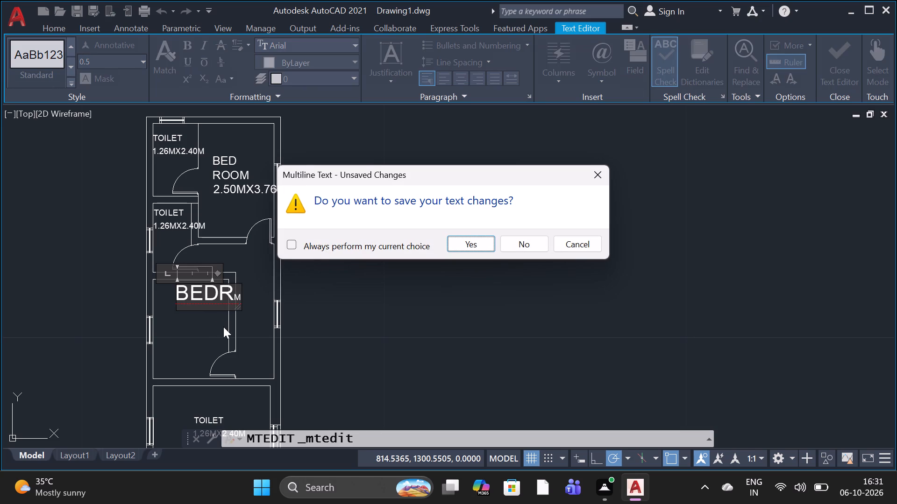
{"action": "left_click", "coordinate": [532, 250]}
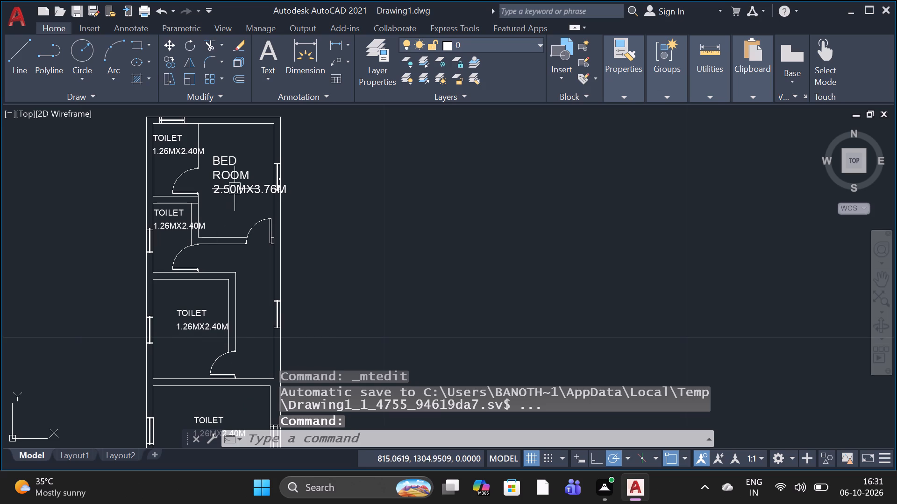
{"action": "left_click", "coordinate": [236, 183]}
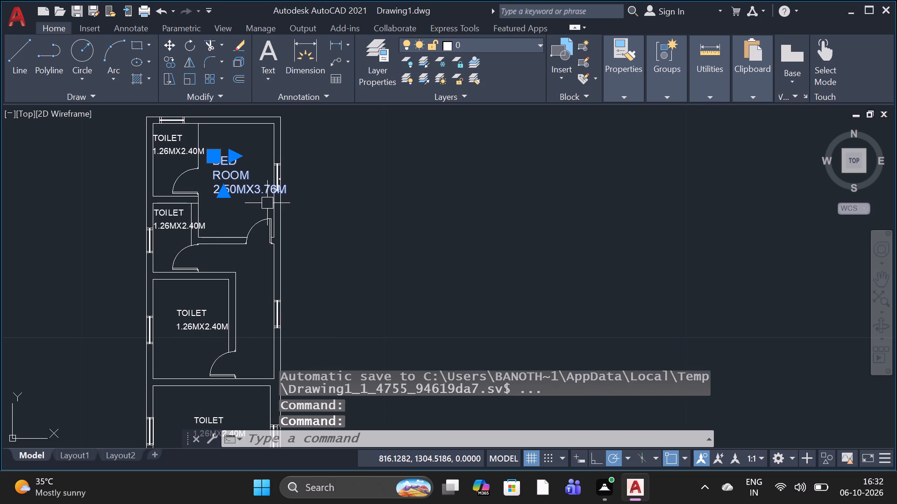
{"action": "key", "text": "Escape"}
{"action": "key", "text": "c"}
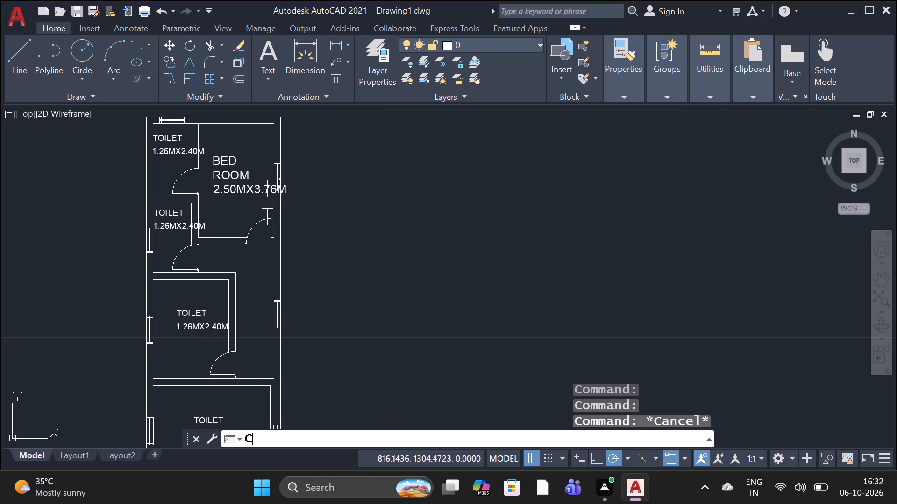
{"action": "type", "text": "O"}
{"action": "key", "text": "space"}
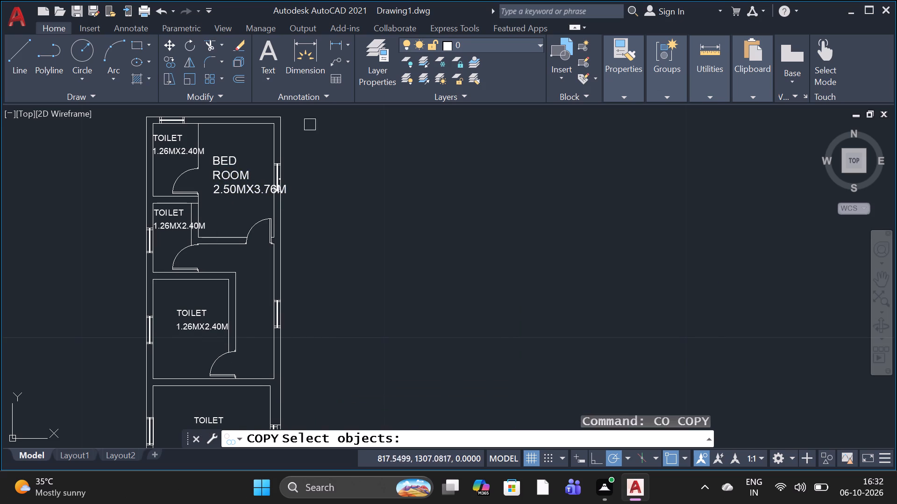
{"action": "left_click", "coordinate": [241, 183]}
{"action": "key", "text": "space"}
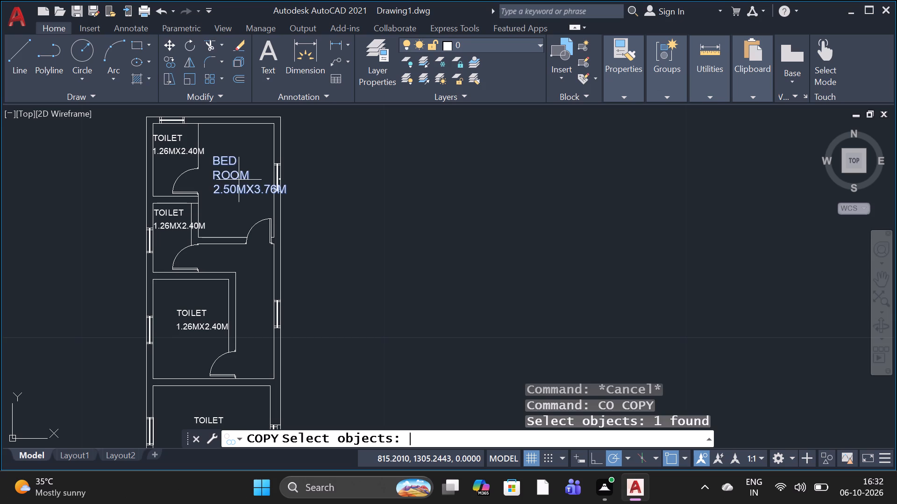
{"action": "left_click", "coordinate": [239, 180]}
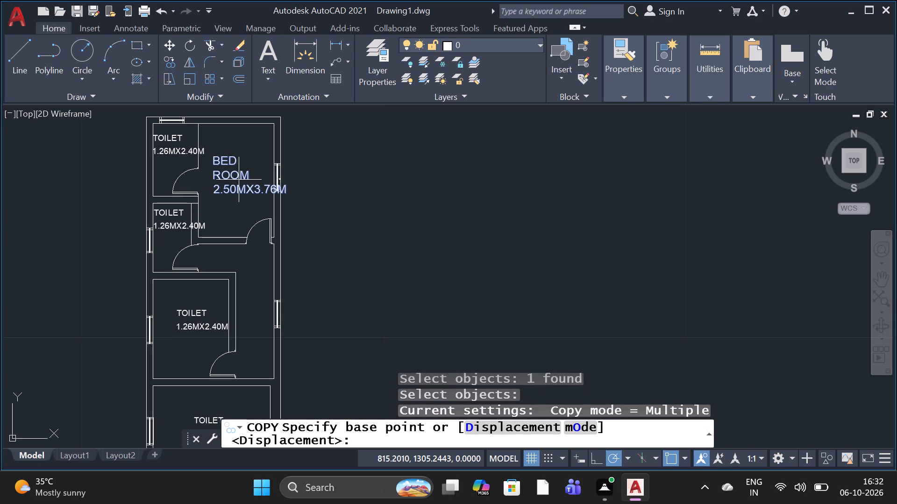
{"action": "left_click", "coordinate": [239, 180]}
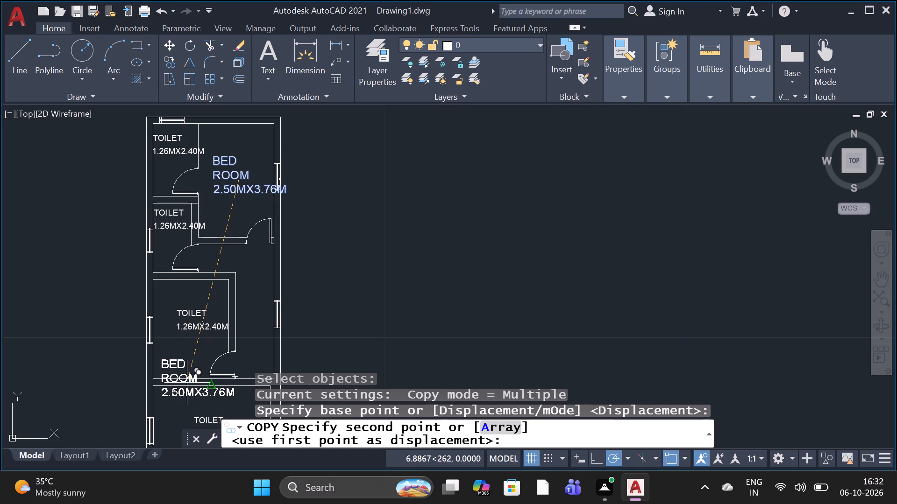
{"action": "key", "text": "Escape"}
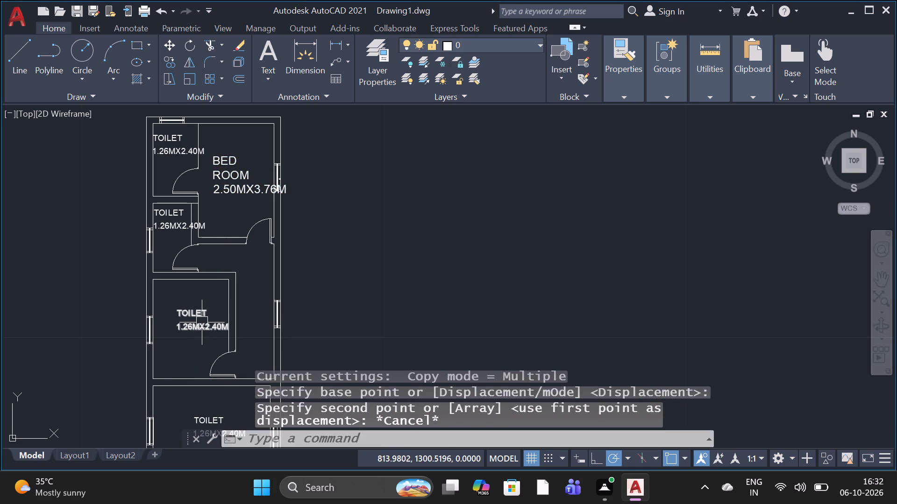
Delete the TOILET label from the room below the two upper toilets.
{"action": "left_click", "coordinate": [202, 322]}
{"action": "key", "text": "Delete"}
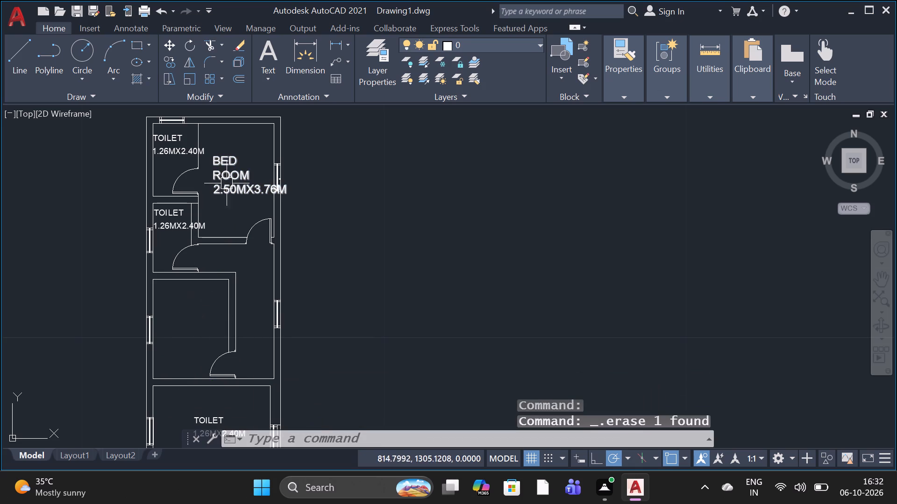
Copy the BED ROOM label from the upper room into the now unlabelled room below the two upper toilets.
{"action": "type", "text": "CO"}
{"action": "key", "text": "space"}
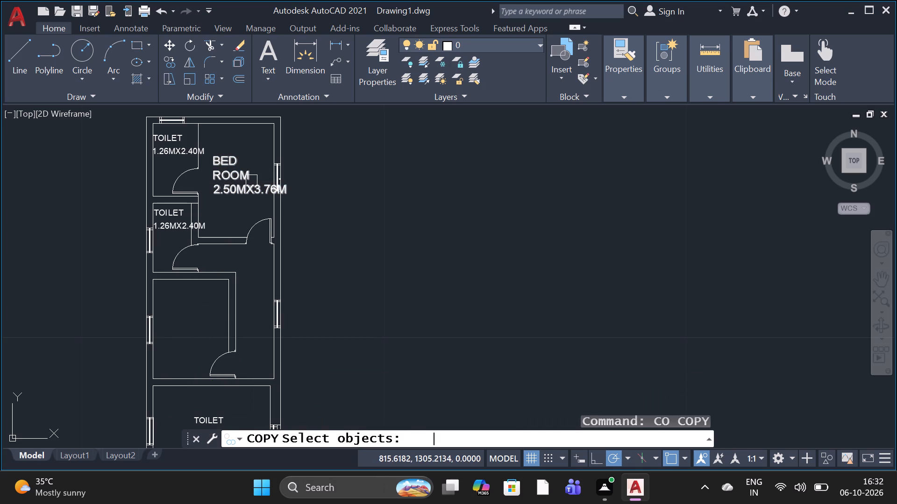
{"action": "key", "text": "space"}
{"action": "key", "text": "space"}
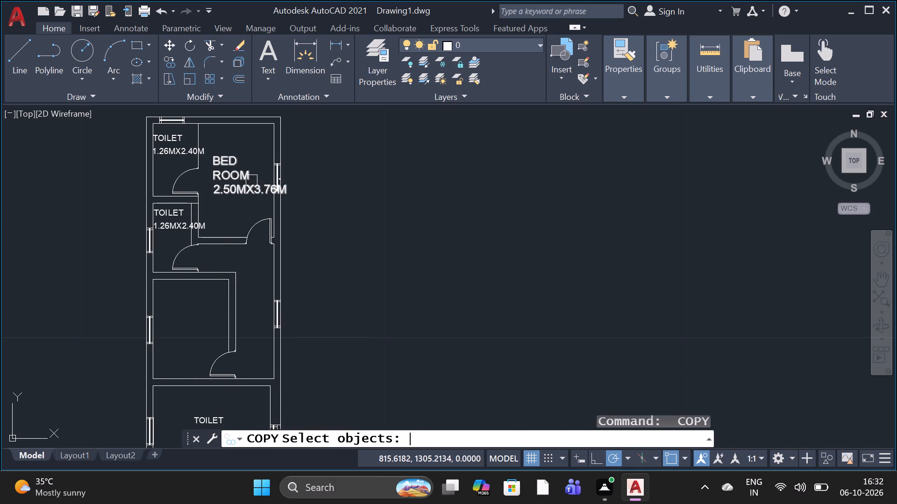
{"action": "left_click", "coordinate": [234, 183]}
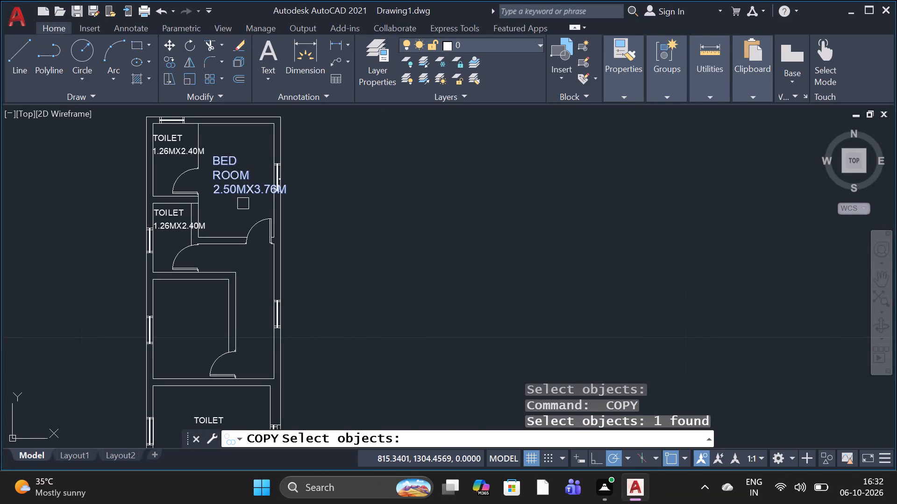
{"action": "key", "text": "space"}
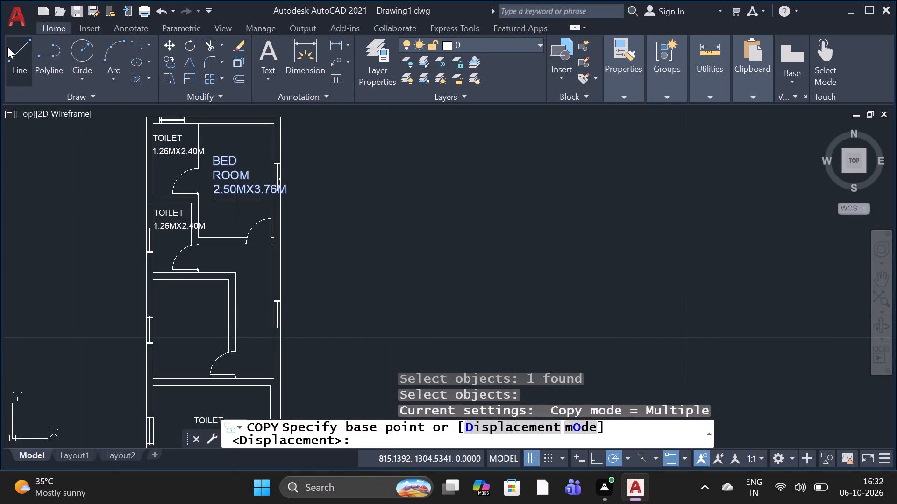
{"action": "left_click", "coordinate": [238, 186]}
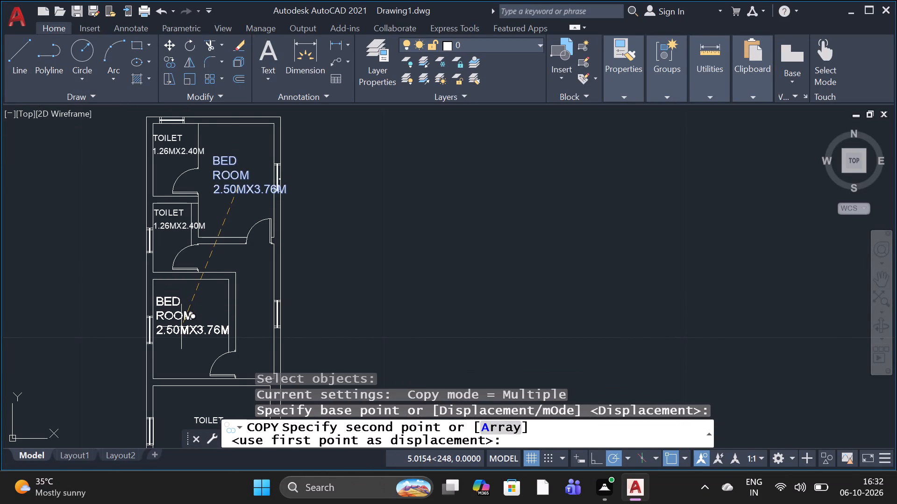
{"action": "left_click", "coordinate": [181, 327]}
{"action": "scroll", "coordinate": [121, 318], "scroll_direction": "down", "scroll_amount": 2}
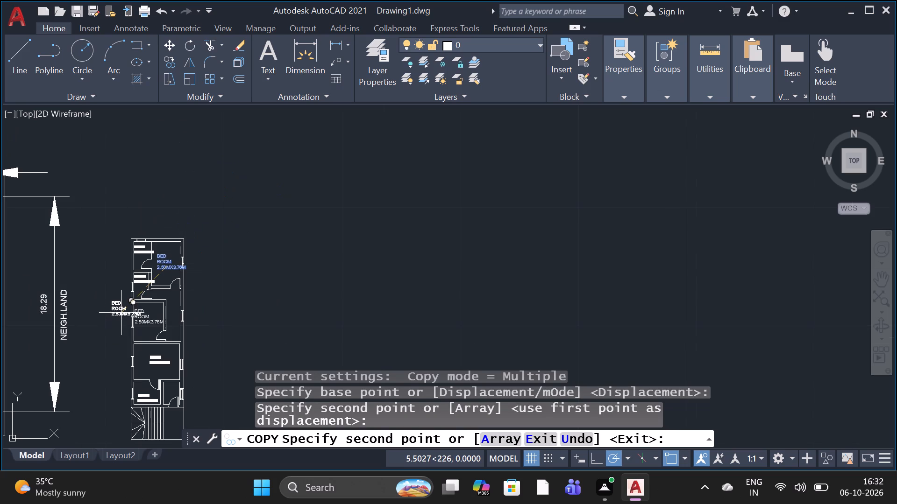
{"action": "key", "text": "Escape"}
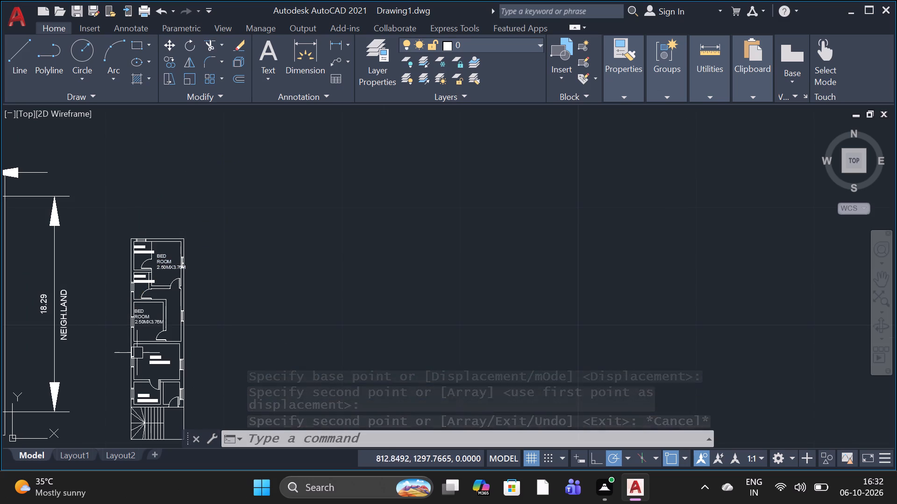
Change the size line of the copied BED ROOM label to 2.50MX3.30M and finish the text edit.
{"action": "scroll", "coordinate": [121, 355], "scroll_direction": "up", "scroll_amount": 3}
{"action": "scroll", "coordinate": [204, 262], "scroll_direction": "down", "scroll_amount": 2}
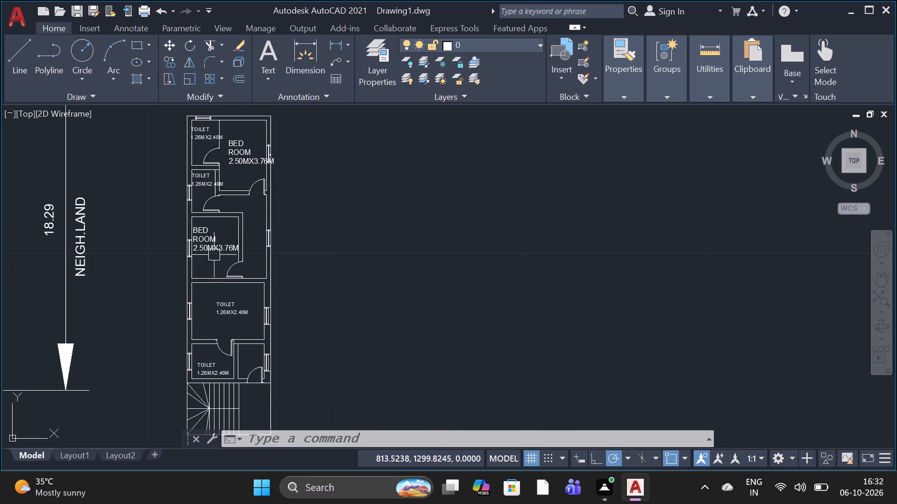
{"action": "scroll", "coordinate": [220, 242], "scroll_direction": "up", "scroll_amount": 2}
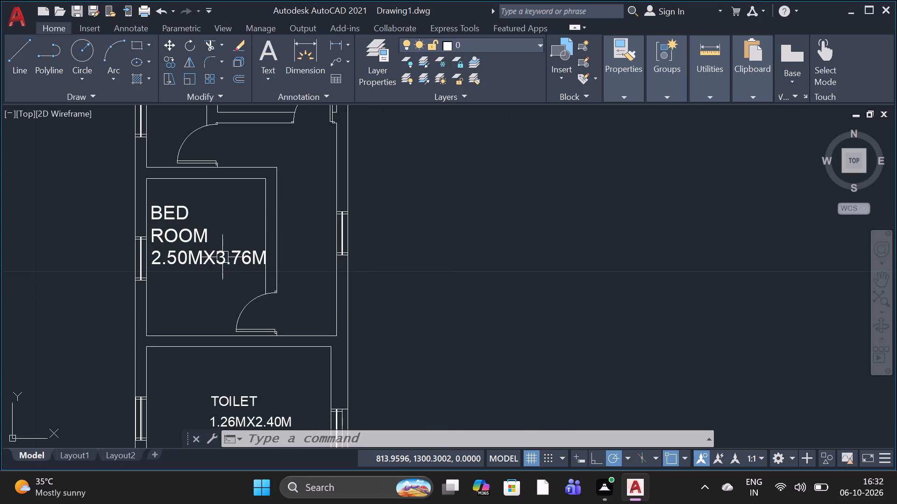
{"action": "left_click", "coordinate": [223, 257]}
{"action": "left_click", "coordinate": [253, 257]}
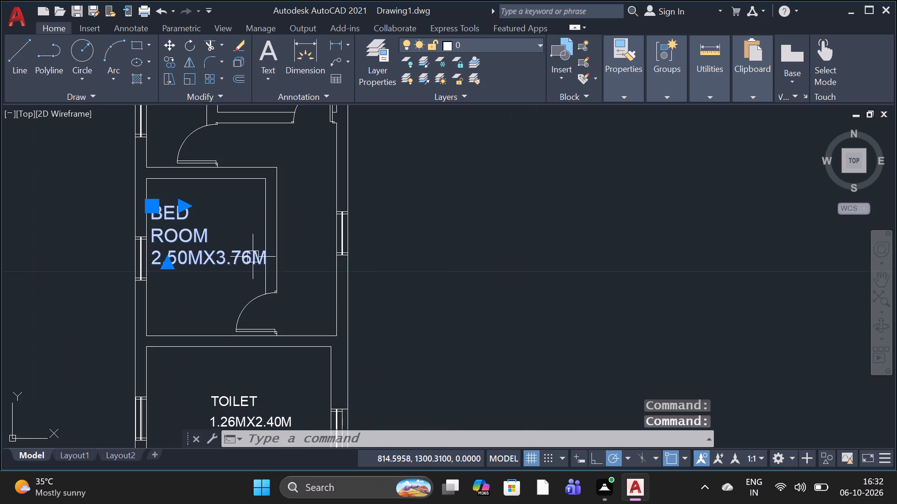
{"action": "left_click", "coordinate": [253, 257]}
{"action": "double_click", "coordinate": [253, 257]}
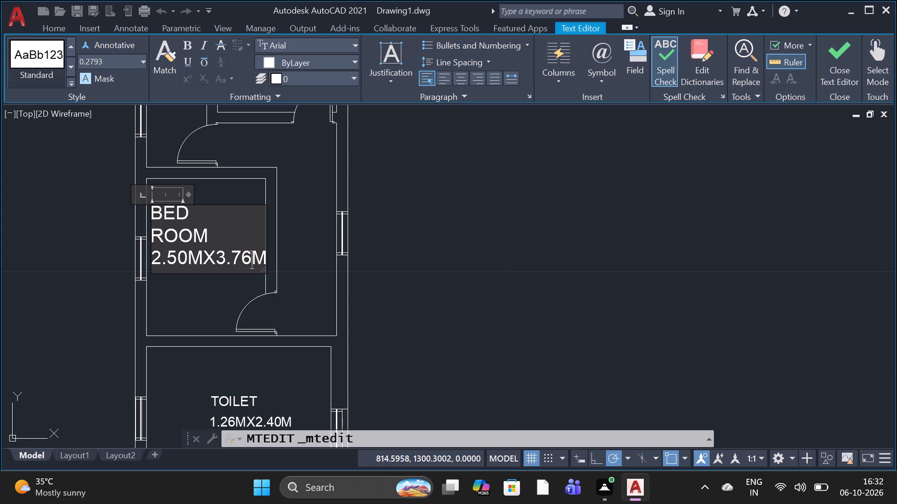
{"action": "key", "text": "BackSpace"}
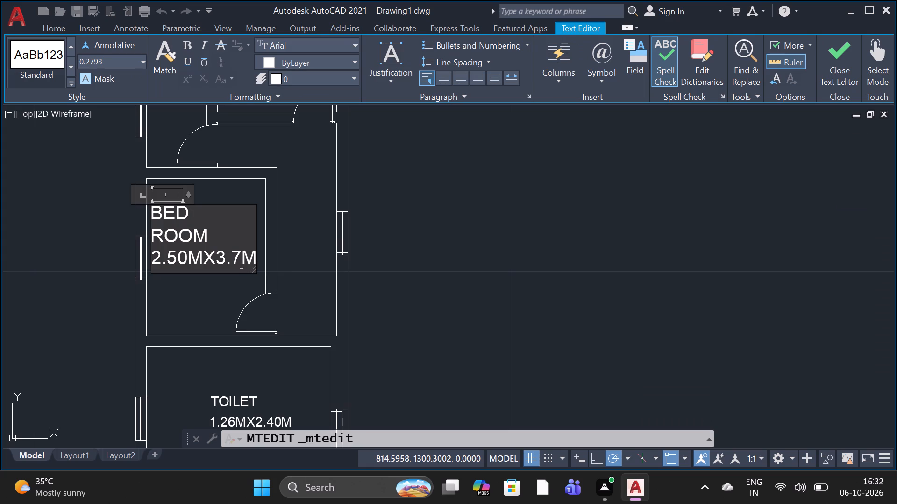
{"action": "key", "text": "BackSpace"}
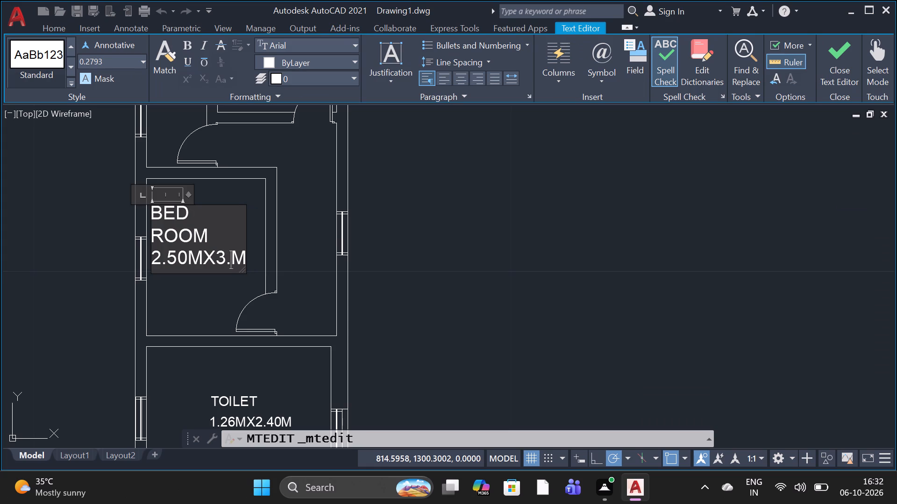
{"action": "key", "text": "3"}
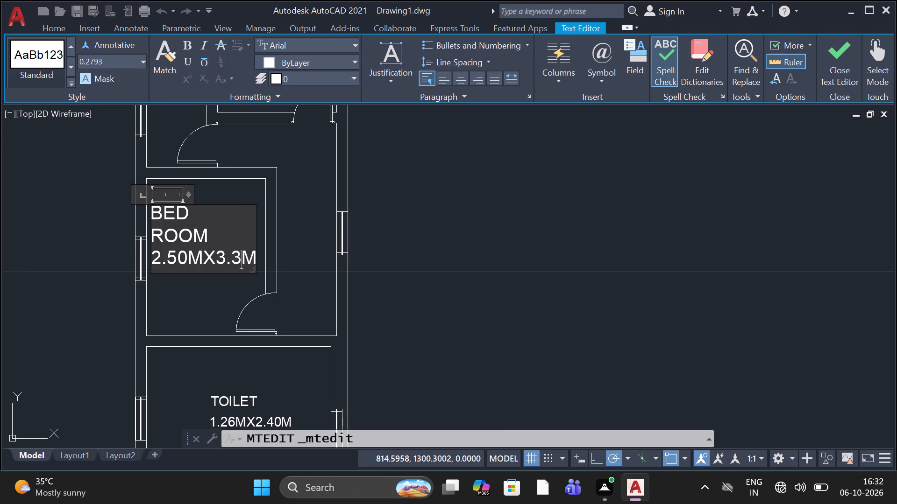
{"action": "key", "text": "0"}
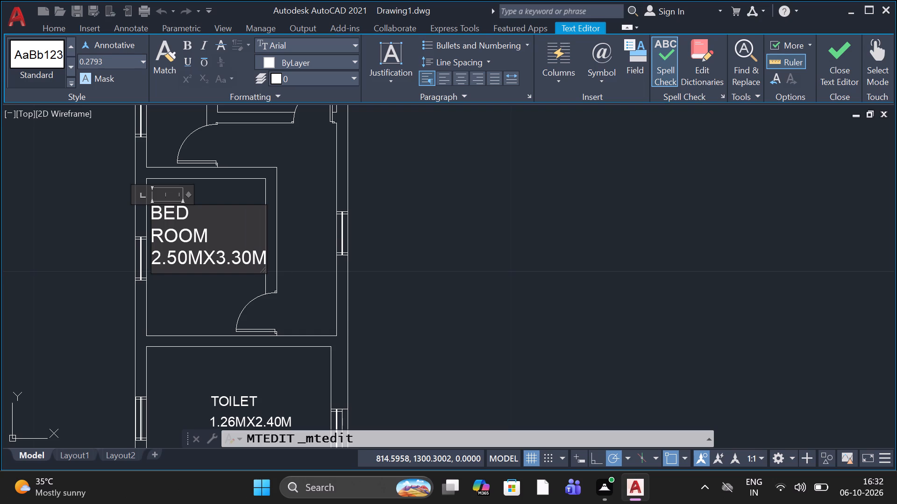
{"action": "left_click", "coordinate": [172, 314]}
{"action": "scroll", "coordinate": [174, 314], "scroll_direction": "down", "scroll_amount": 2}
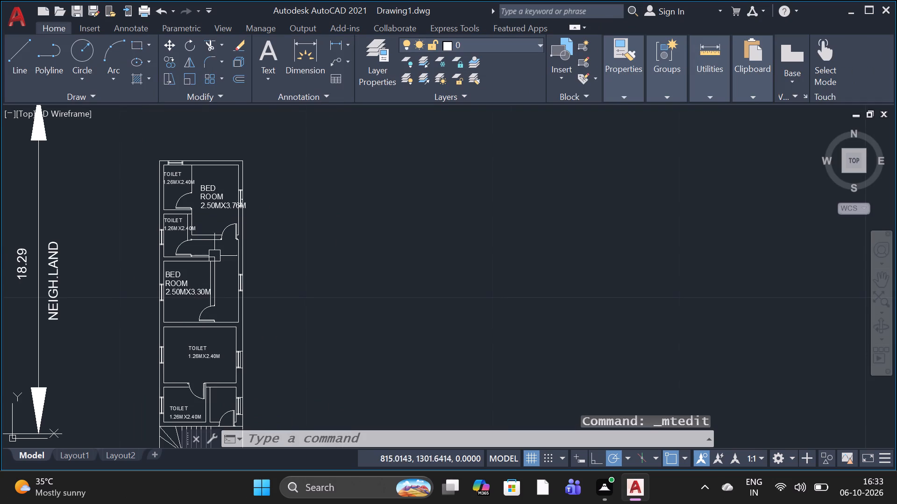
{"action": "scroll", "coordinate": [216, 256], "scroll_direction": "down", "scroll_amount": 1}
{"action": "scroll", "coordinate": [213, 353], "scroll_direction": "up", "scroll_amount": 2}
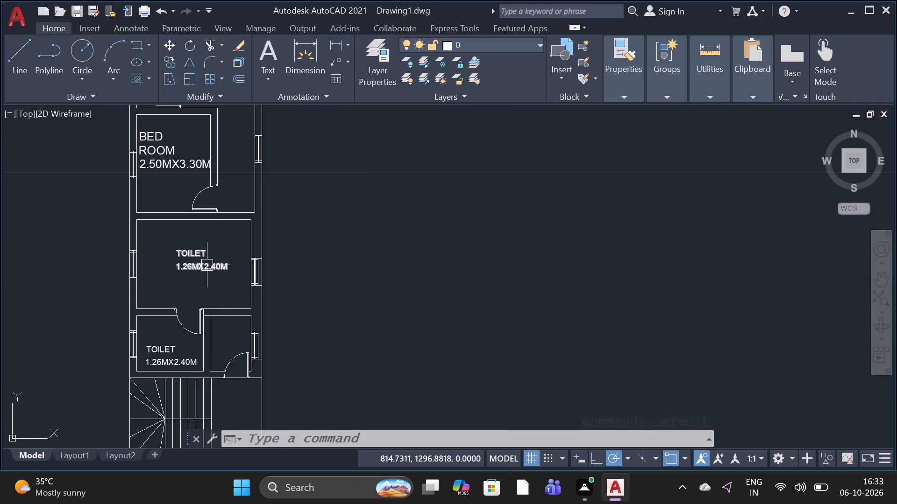
Replace the text of the TOILET label in the room below the BED ROOM with the name DIN/LIV and start a second line.
{"action": "left_click", "coordinate": [207, 265]}
{"action": "double_click", "coordinate": [215, 271]}
{"action": "left_click", "coordinate": [224, 266]}
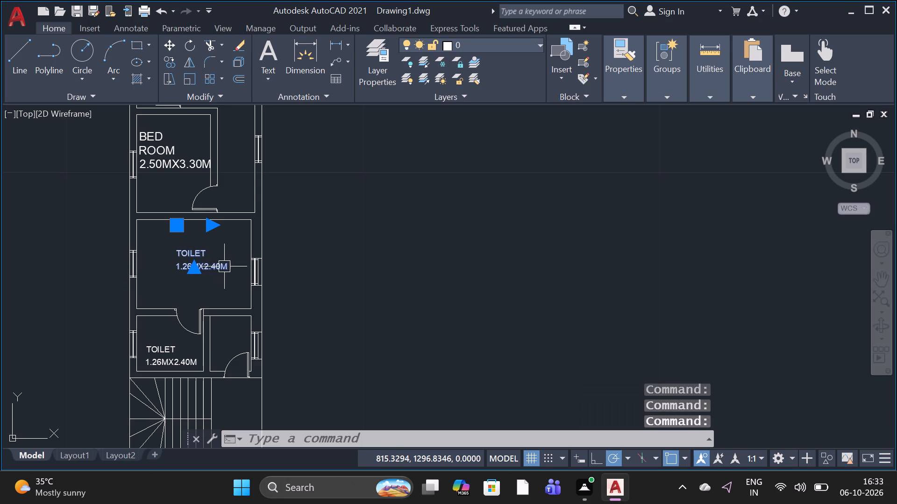
{"action": "double_click", "coordinate": [224, 266]}
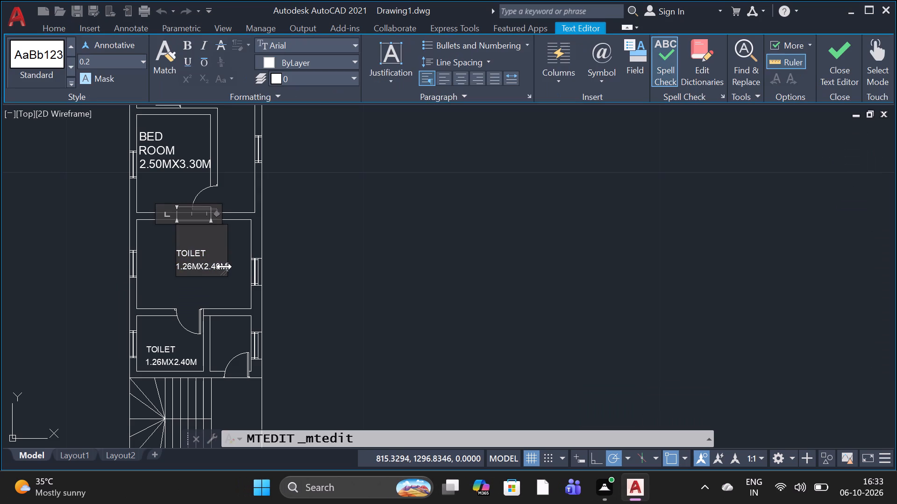
{"action": "key", "text": "BackSpace"}
{"action": "key", "text": "BackSpace"}
{"action": "key", "text": "BackSpace"}
{"action": "key", "text": "BackSpace"}
{"action": "key", "text": "BackSpace"}
{"action": "key", "text": "BackSpace"}
{"action": "key", "text": "BackSpace"}
{"action": "key", "text": "BackSpace"}
{"action": "key", "text": "BackSpace"}
{"action": "key", "text": "BackSpace"}
{"action": "key", "text": "BackSpace"}
{"action": "key", "text": "BackSpace"}
{"action": "key", "text": "BackSpace"}
{"action": "key", "text": "BackSpace"}
{"action": "key", "text": "BackSpace"}
{"action": "key", "text": "BackSpace"}
{"action": "key", "text": "BackSpace"}
{"action": "key", "text": "BackSpace"}
{"action": "key", "text": "BackSpace"}
{"action": "key", "text": "BackSpace"}
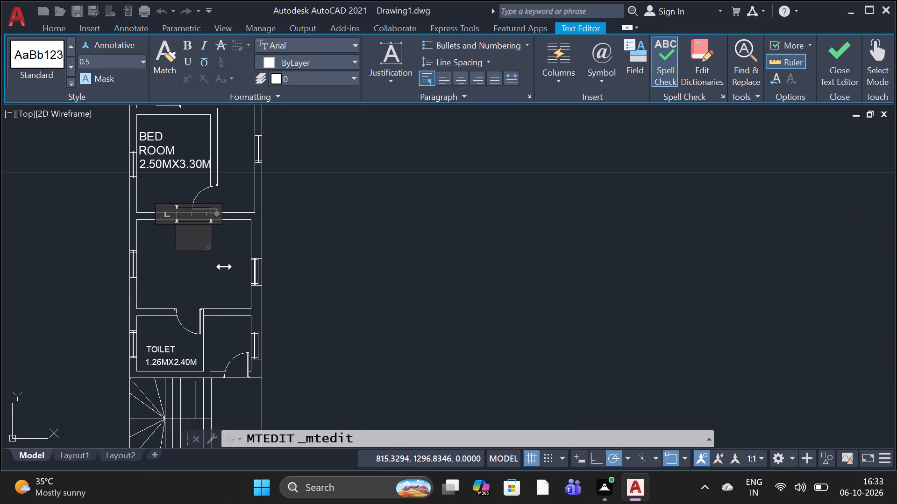
{"action": "type", "text": "DI"}
{"action": "key", "text": "n"}
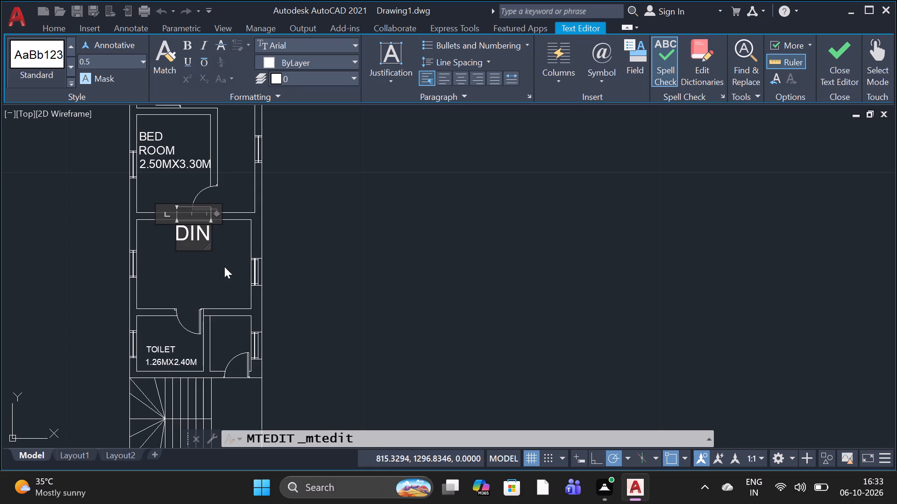
{"action": "key", "text": "slash"}
{"action": "type", "text": "LI"}
{"action": "key", "text": "v"}
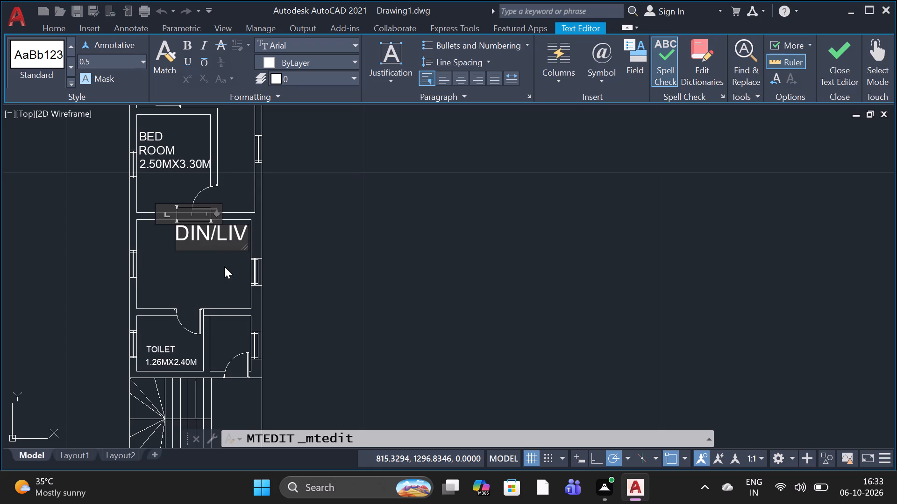
{"action": "key", "text": "Return"}
Enter the size 3.87MX3.02M beneath DIN/LIV and finish the text edit.
{"action": "key", "text": "3"}
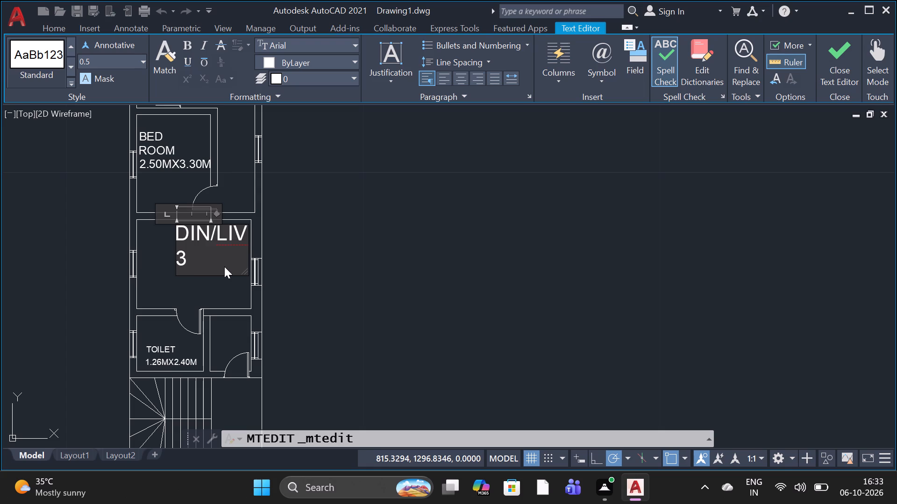
{"action": "key", "text": "period"}
{"action": "type", "text": "87"}
{"action": "type", "text": "MX"}
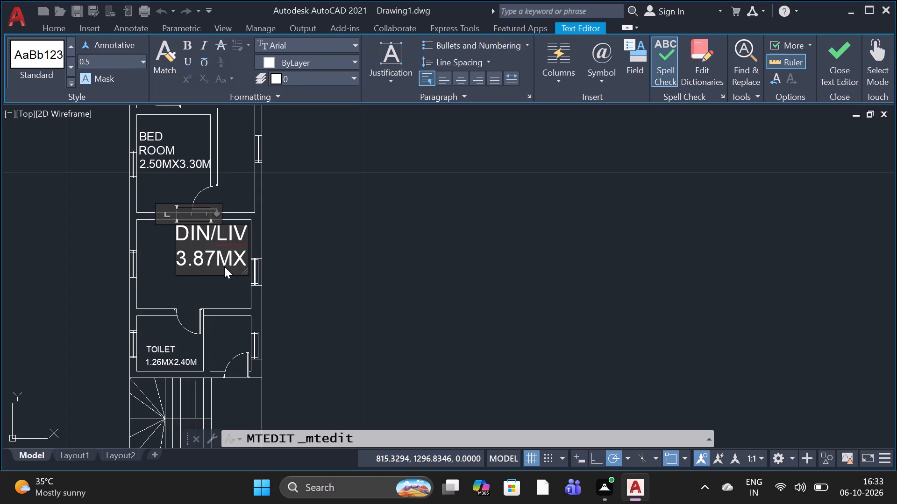
{"action": "key", "text": "3"}
{"action": "key", "text": "period"}
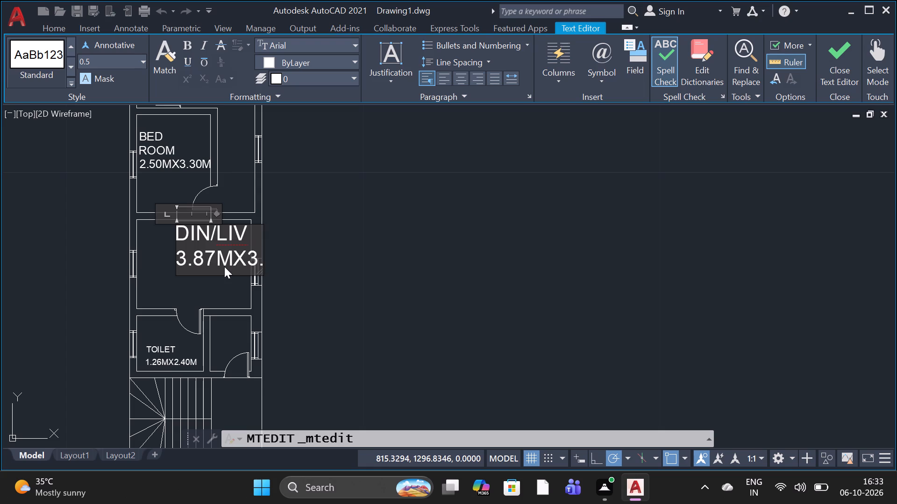
{"action": "key", "text": "0"}
{"action": "key", "text": "2"}
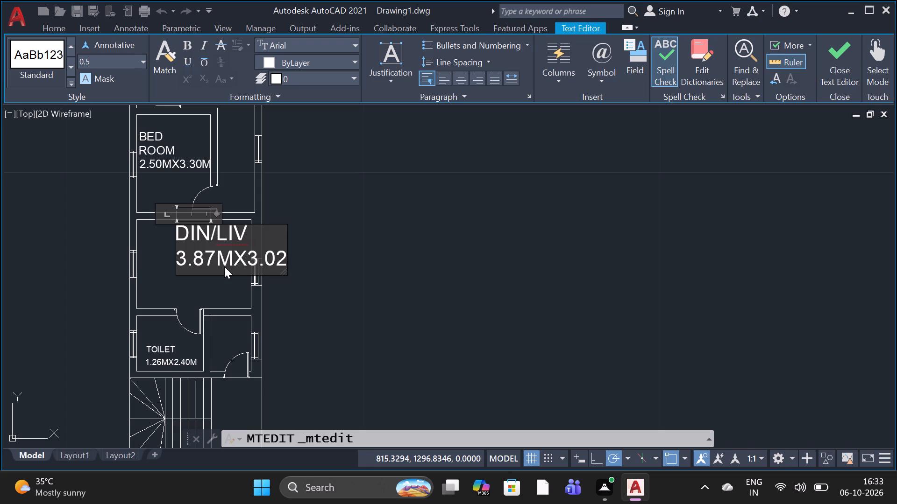
{"action": "key", "text": "m"}
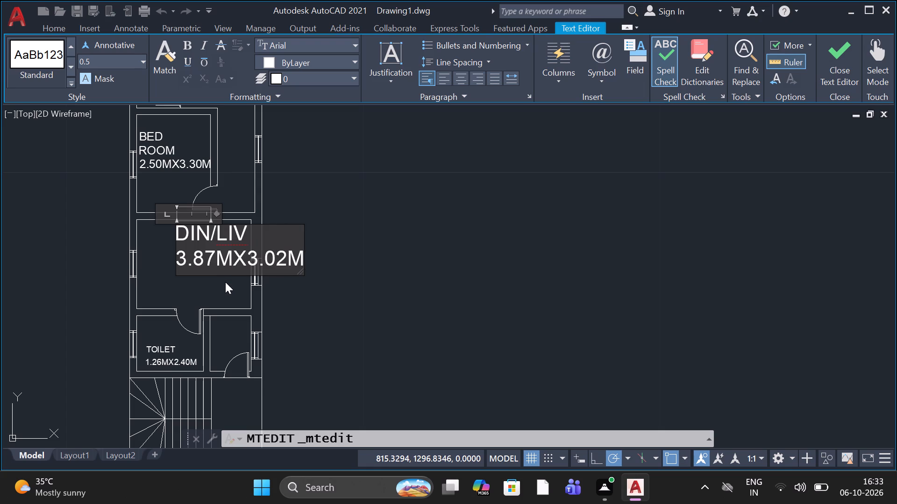
{"action": "left_click", "coordinate": [218, 289]}
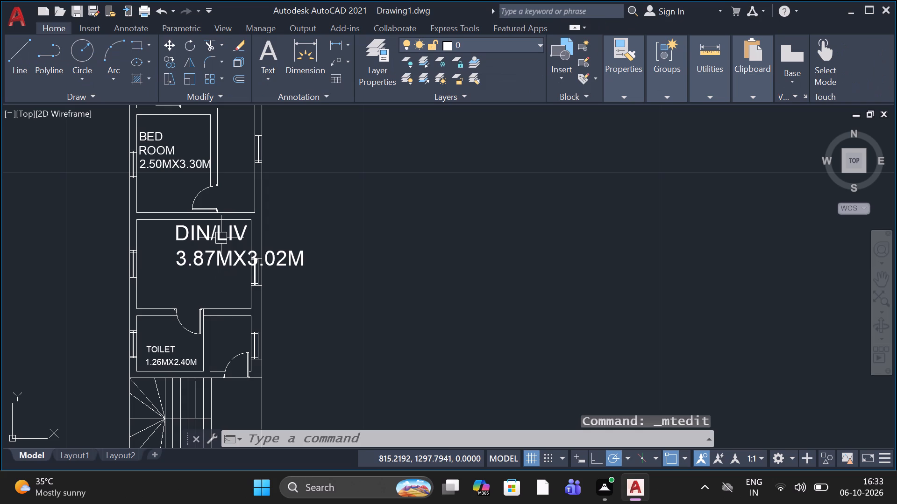
Scale down the DIN/LIV label, using the end of its size line as the base point.
{"action": "left_click", "coordinate": [221, 241]}
{"action": "right_click", "coordinate": [221, 239]}
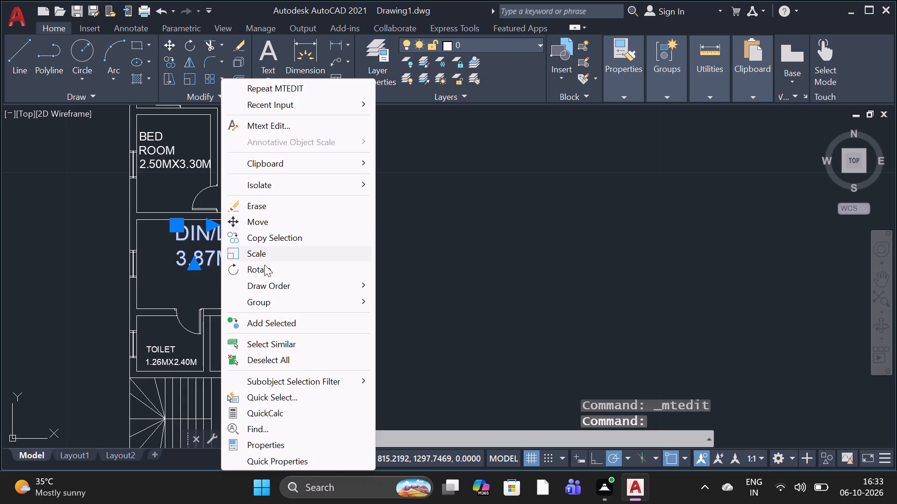
{"action": "left_click", "coordinate": [270, 252]}
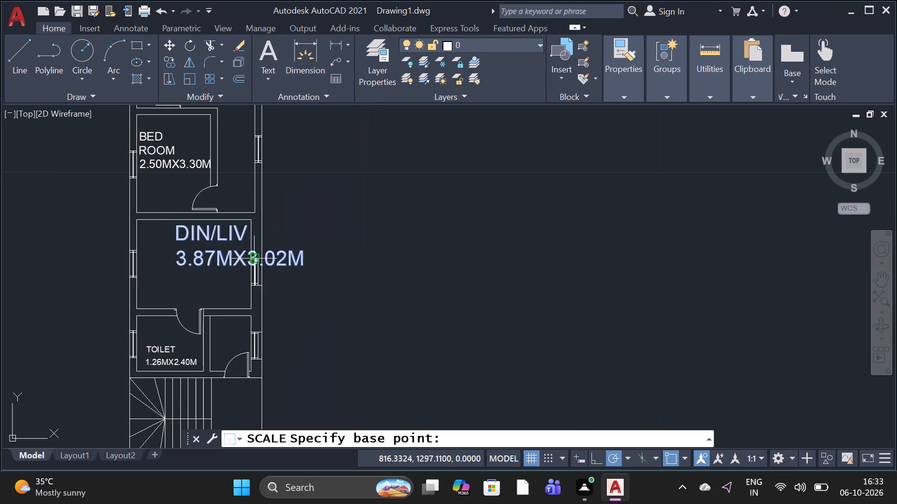
{"action": "left_click", "coordinate": [294, 258]}
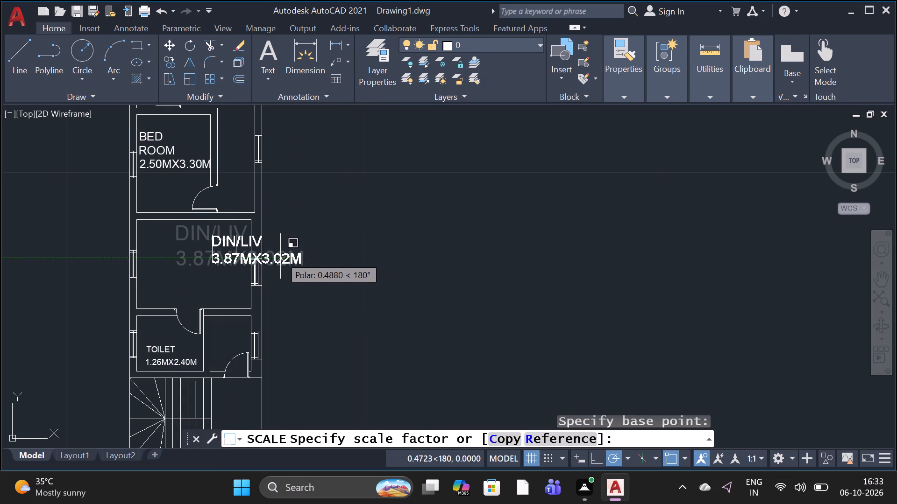
{"action": "left_click", "coordinate": [280, 256]}
Move the DIN/LIV label fully inside its room, near the upper wall, and deselect it.
{"action": "left_click", "coordinate": [249, 252]}
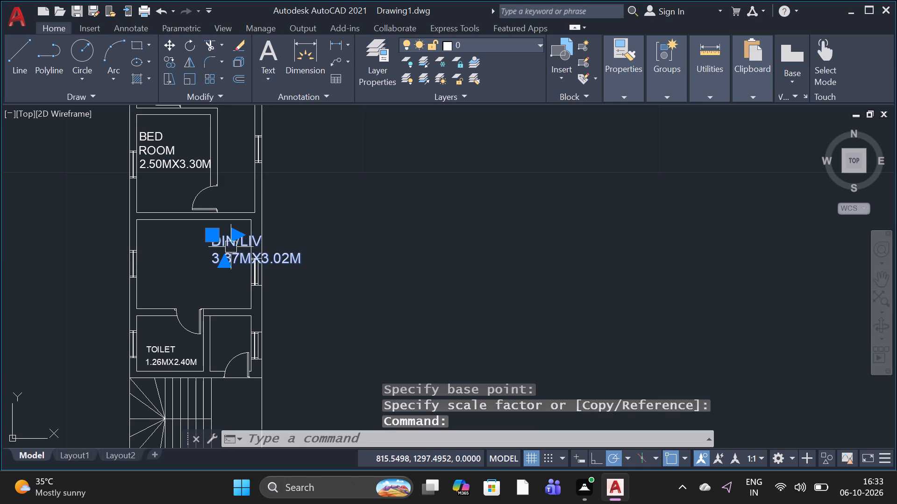
{"action": "left_click", "coordinate": [214, 234]}
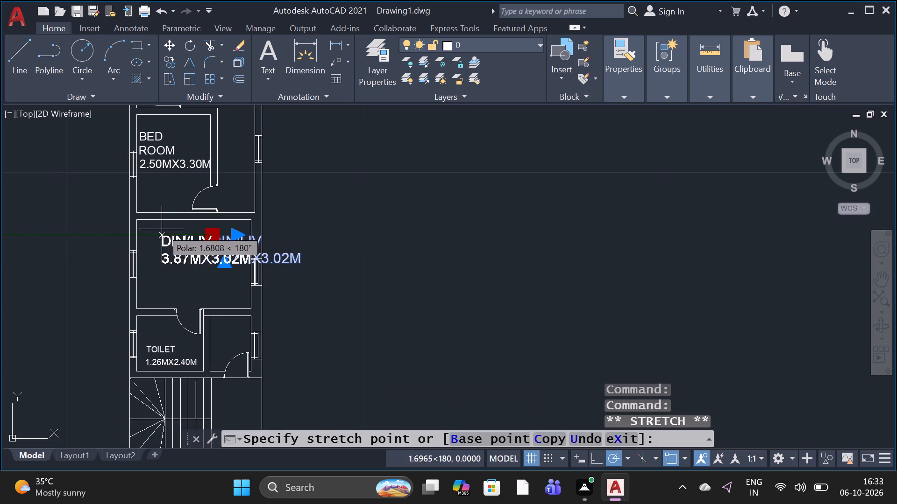
{"action": "left_click", "coordinate": [153, 231]}
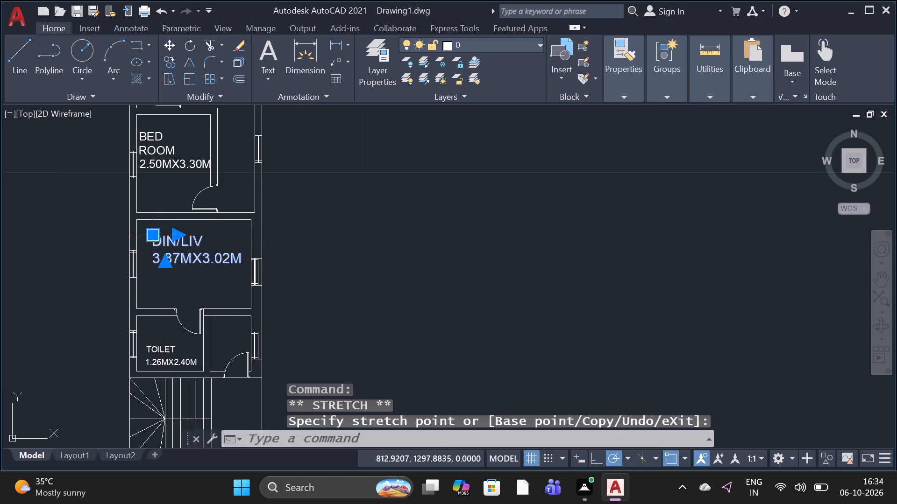
{"action": "key", "text": "Escape"}
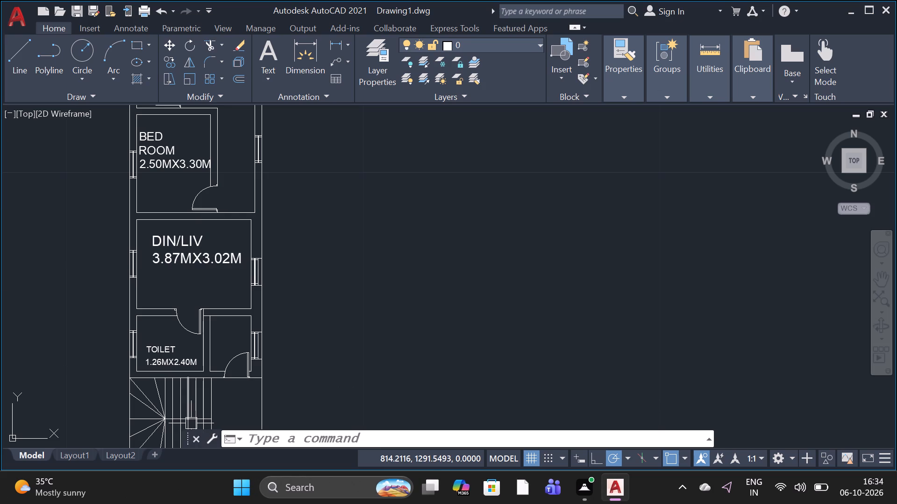
Open the TOILET label in the room just above the staircase for editing and clear its text up to the final M.
{"action": "scroll", "coordinate": [164, 370], "scroll_direction": "up", "scroll_amount": 2}
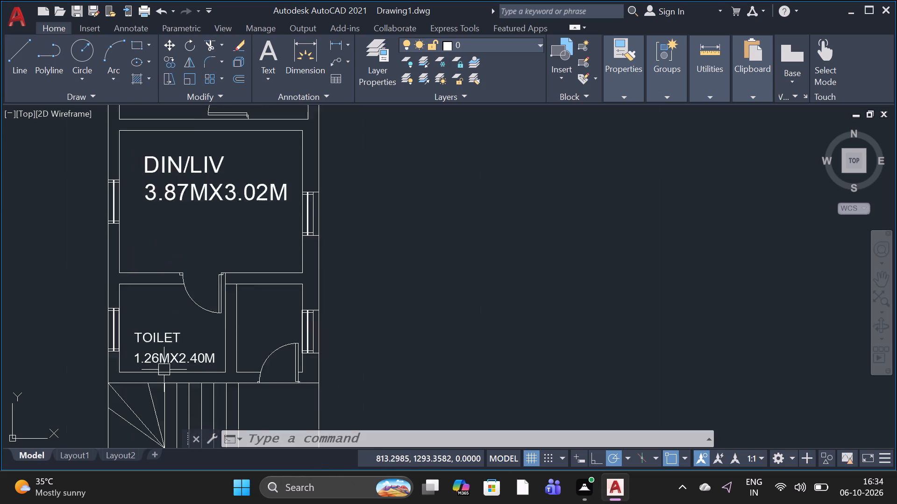
{"action": "scroll", "coordinate": [164, 370], "scroll_direction": "up", "scroll_amount": 1}
{"action": "left_click", "coordinate": [204, 321]}
{"action": "left_click", "coordinate": [233, 336]}
{"action": "double_click", "coordinate": [269, 344]}
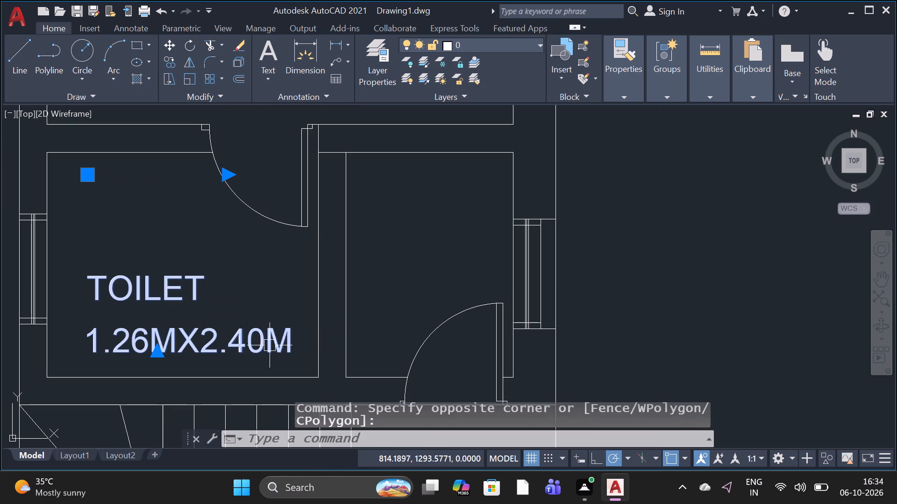
{"action": "left_click", "coordinate": [286, 346]}
{"action": "left_click", "coordinate": [294, 345]}
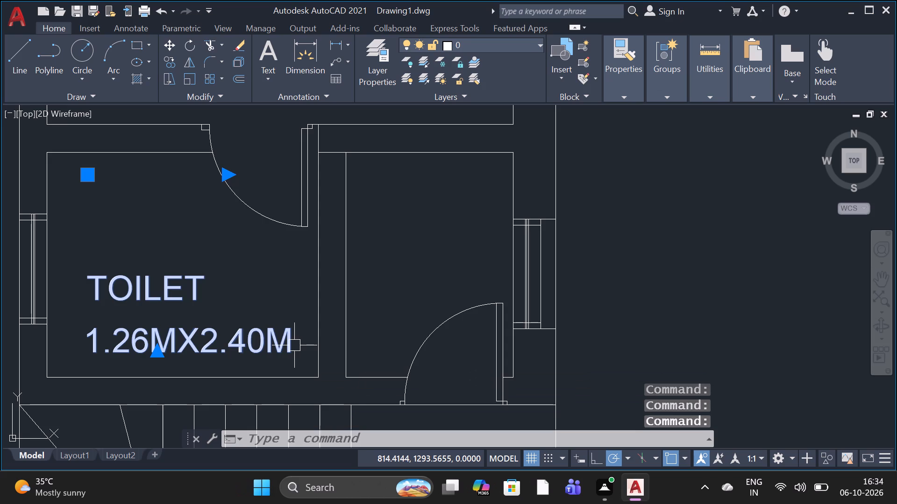
{"action": "left_click", "coordinate": [264, 337]}
{"action": "double_click", "coordinate": [276, 341]}
{"action": "double_click", "coordinate": [279, 340]}
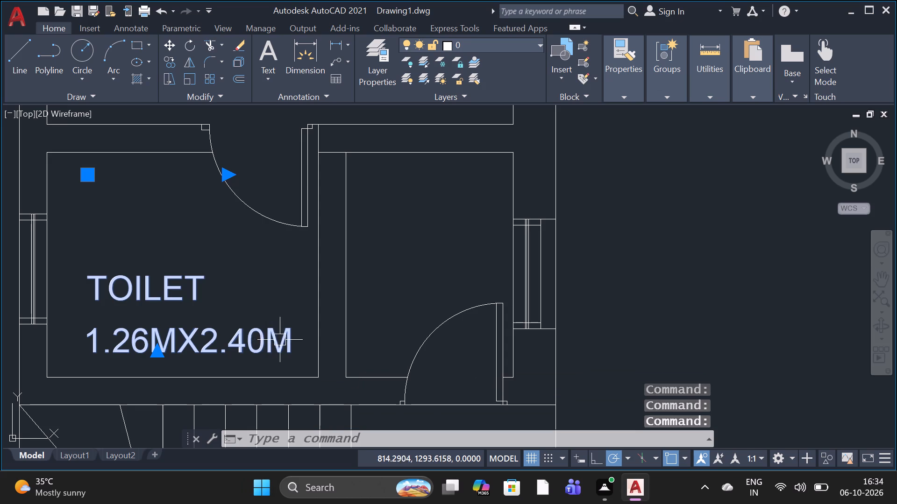
{"action": "left_click_drag", "start_coordinate": [279, 338], "coordinate": [274, 338]}
{"action": "left_click", "coordinate": [226, 348]}
{"action": "left_click_drag", "start_coordinate": [225, 348], "coordinate": [220, 350]}
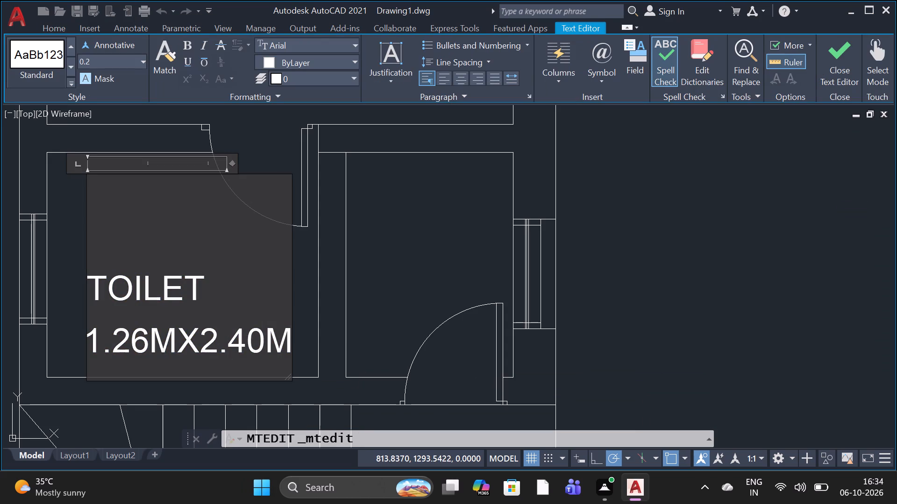
{"action": "left_click", "coordinate": [267, 340]}
{"action": "key", "text": "BackSpace"}
{"action": "key", "text": "BackSpace"}
{"action": "key", "text": "BackSpace"}
{"action": "key", "text": "BackSpace"}
{"action": "key", "text": "BackSpace"}
{"action": "key", "text": "BackSpace"}
{"action": "key", "text": "BackSpace"}
{"action": "key", "text": "BackSpace"}
{"action": "key", "text": "BackSpace"}
{"action": "key", "text": "BackSpace"}
{"action": "key", "text": "BackSpace"}
{"action": "key", "text": "BackSpace"}
{"action": "key", "text": "BackSpace"}
{"action": "key", "text": "BackSpace"}
{"action": "key", "text": "BackSpace"}
{"action": "key", "text": "BackSpace"}
{"action": "key", "text": "BackSpace"}
{"action": "key", "text": "BackSpace"}
{"action": "key", "text": "BackSpace"}
{"action": "key", "text": "BackSpace"}
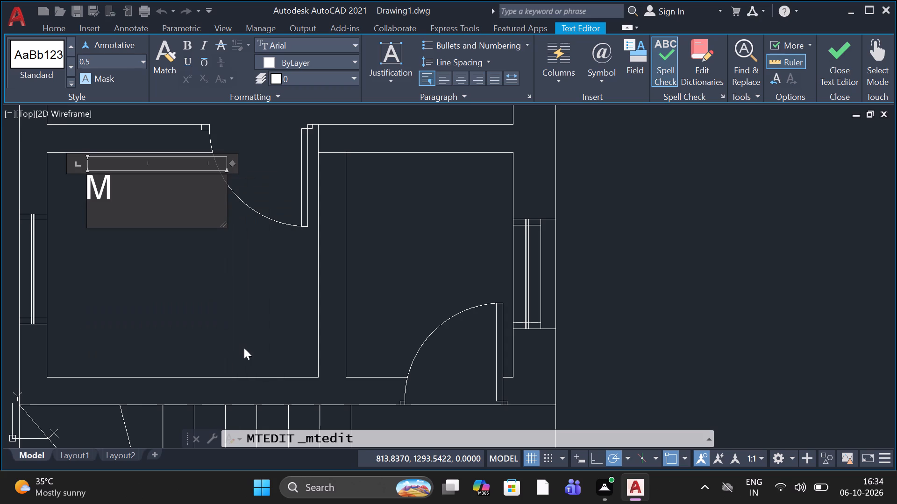
{"action": "key", "text": "BackSpace"}
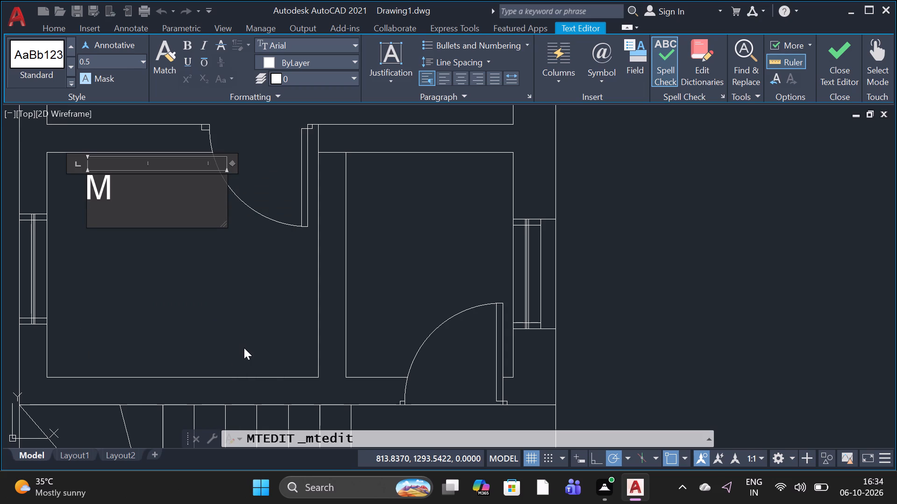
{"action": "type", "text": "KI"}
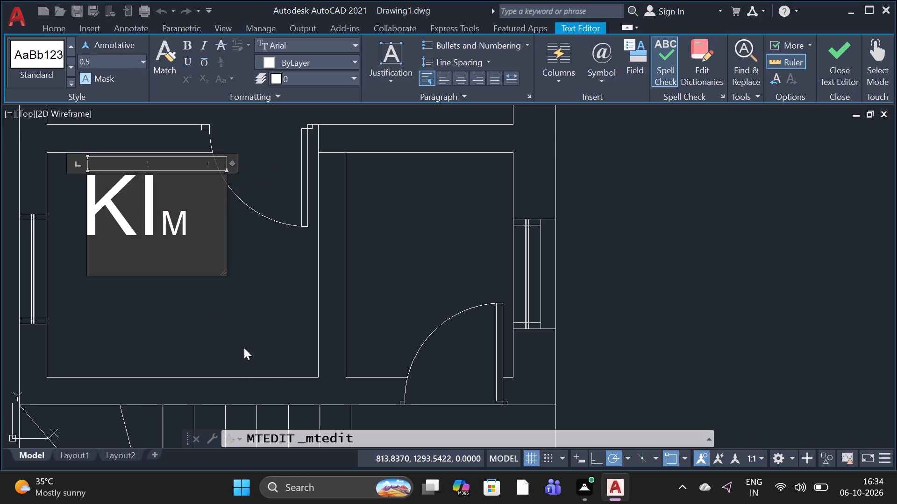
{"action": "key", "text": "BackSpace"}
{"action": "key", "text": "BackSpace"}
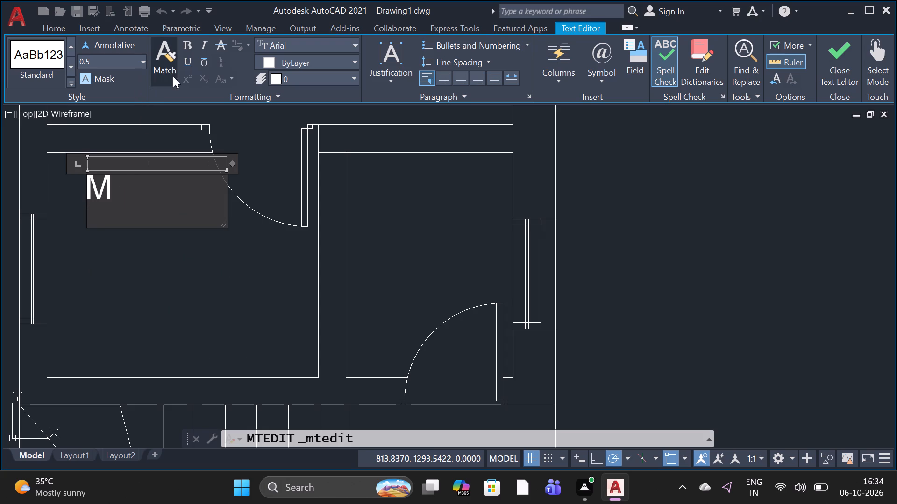
Set the text height to 0.2 and enter the room name KITCHEN on a new line in the label.
{"action": "left_click", "coordinate": [142, 62]}
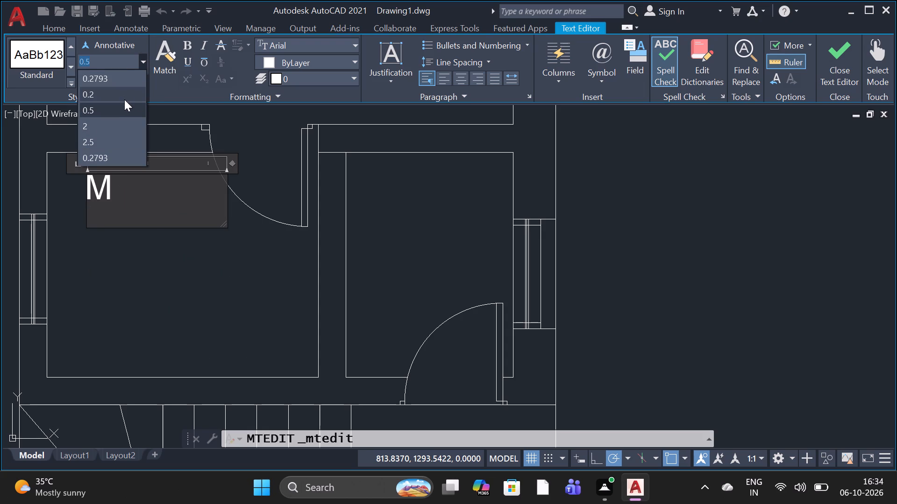
{"action": "left_click", "coordinate": [124, 99]}
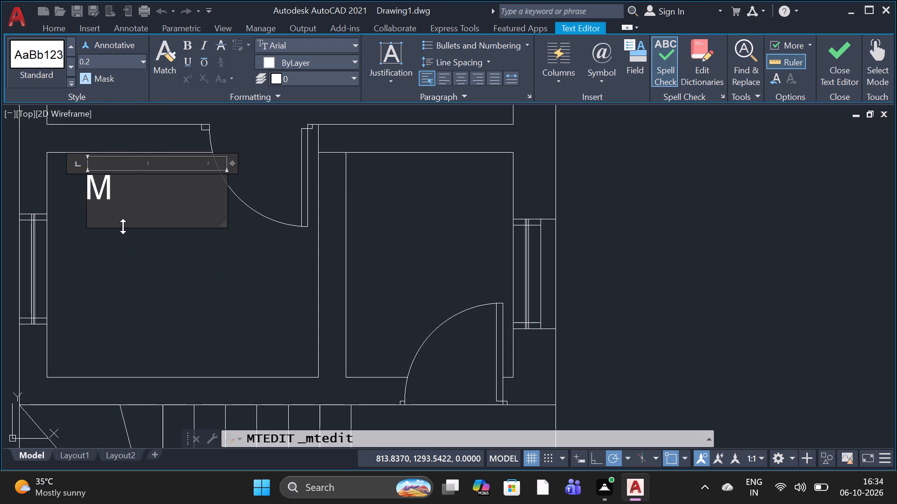
{"action": "key", "text": "Return"}
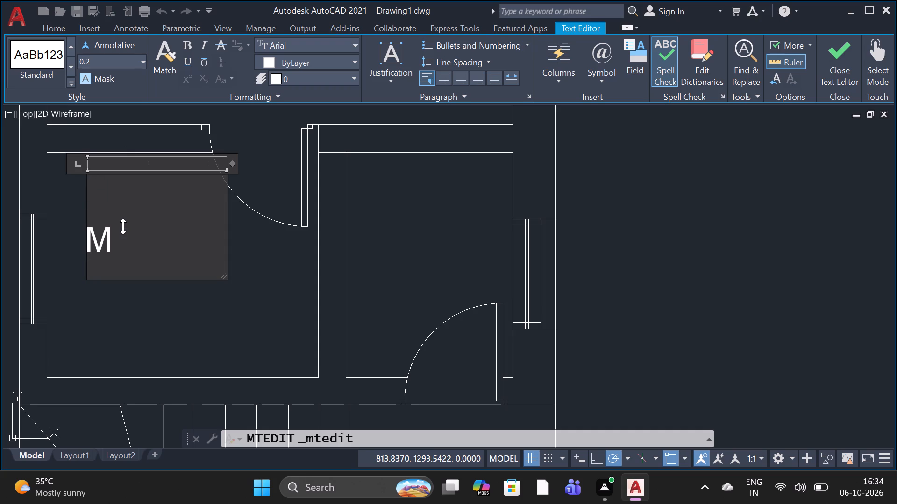
{"action": "type", "text": "KI"}
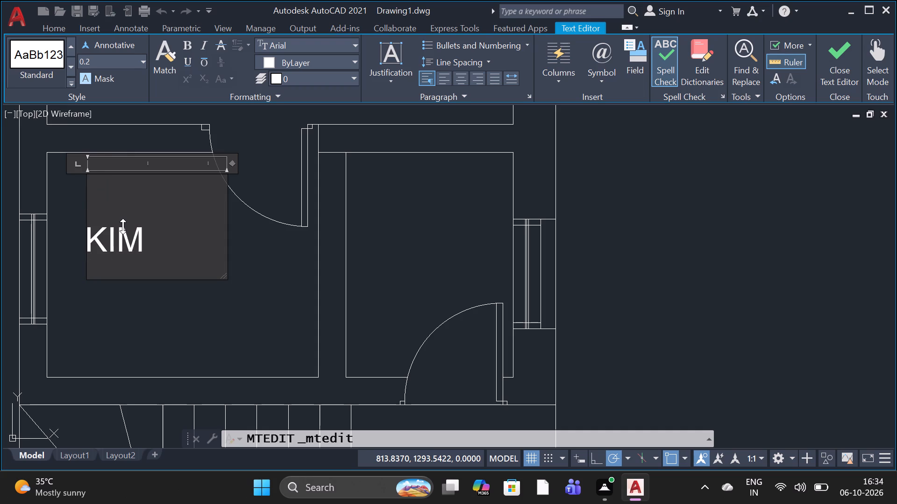
{"action": "type", "text": "TC"}
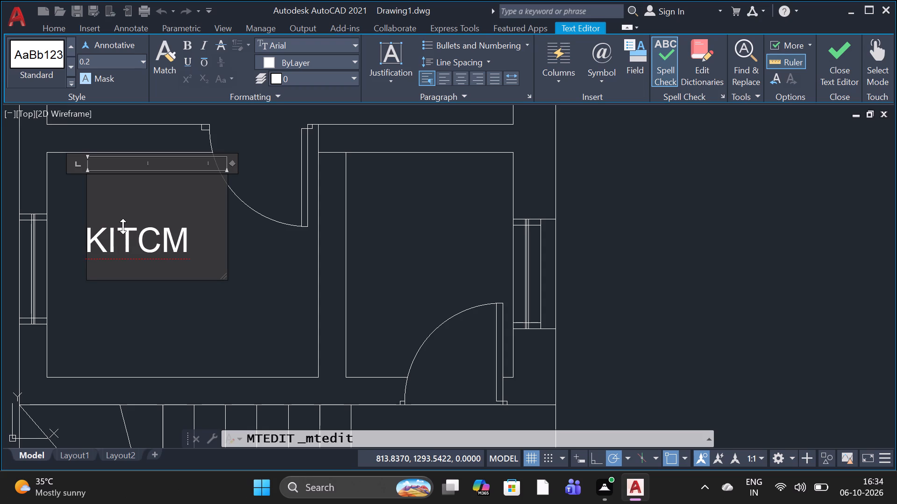
{"action": "type", "text": "HE"}
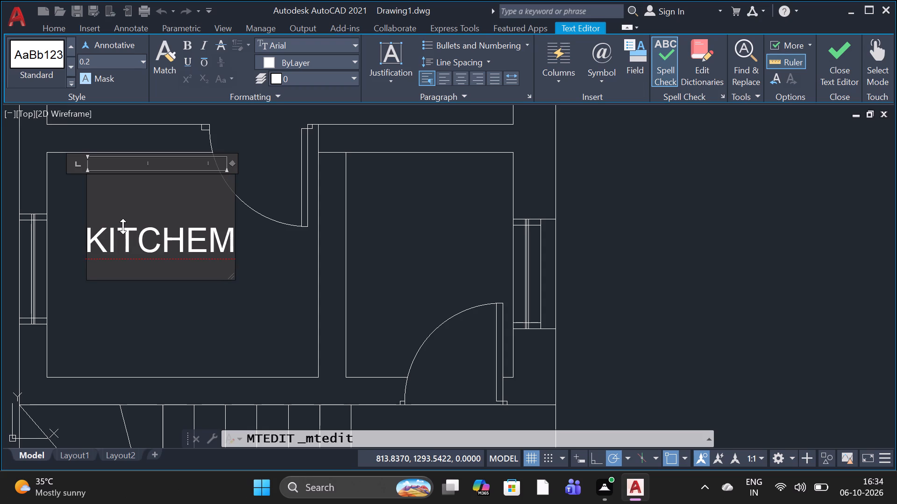
{"action": "key", "text": "n"}
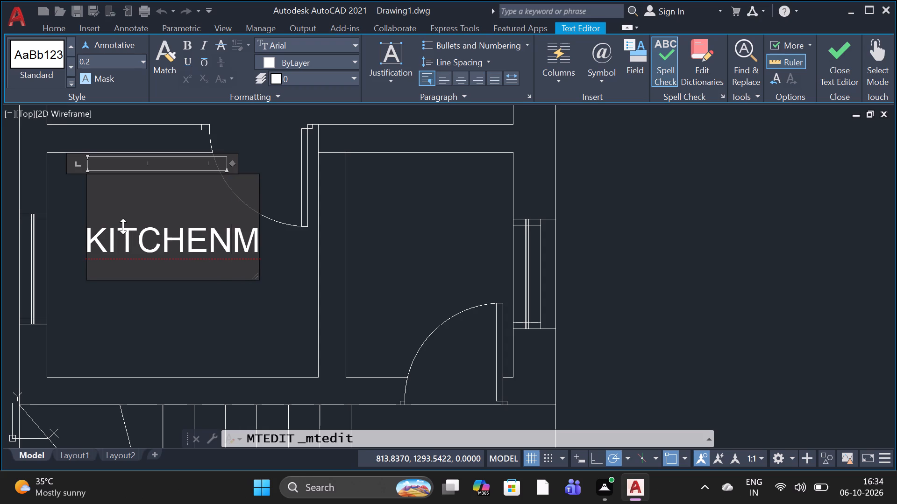
Enter the size 2.25MX1.87M beneath KITCHEN and finish the text edit.
{"action": "key", "text": "Return"}
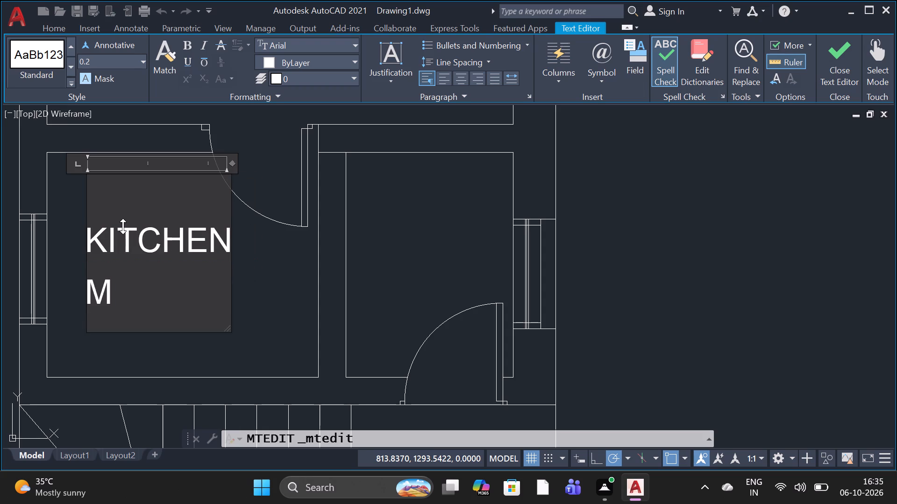
{"action": "key", "text": "2"}
{"action": "key", "text": "period"}
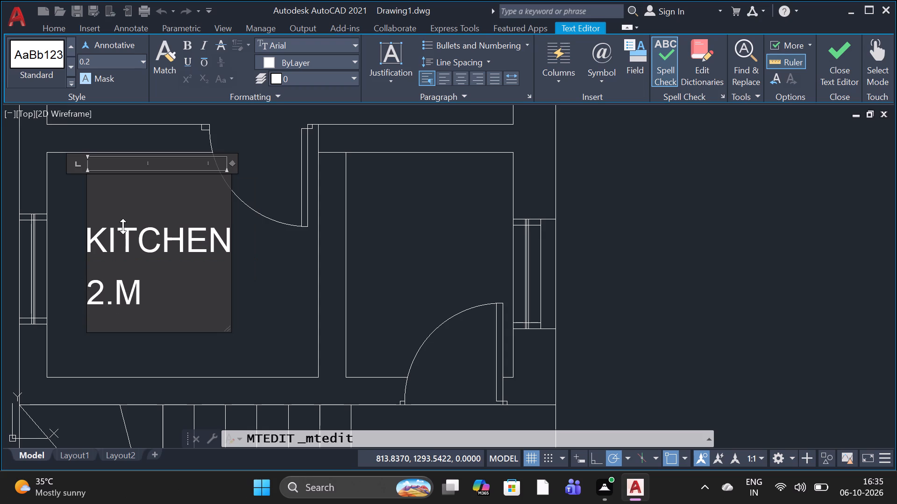
{"action": "key", "text": "2"}
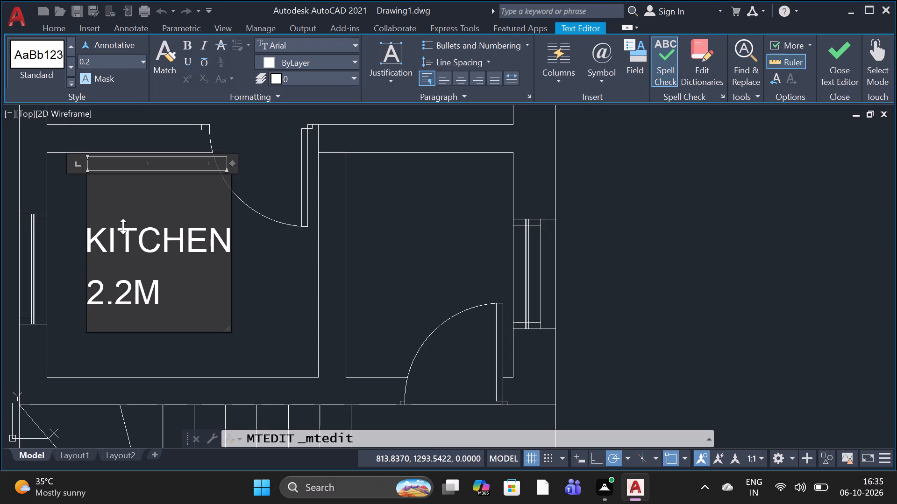
{"action": "key", "text": "5"}
{"action": "key", "text": "m"}
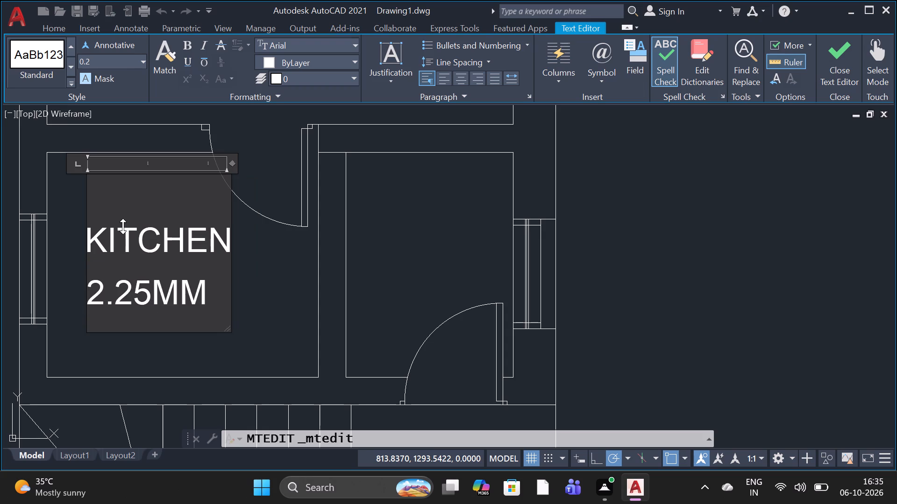
{"action": "key", "text": "x"}
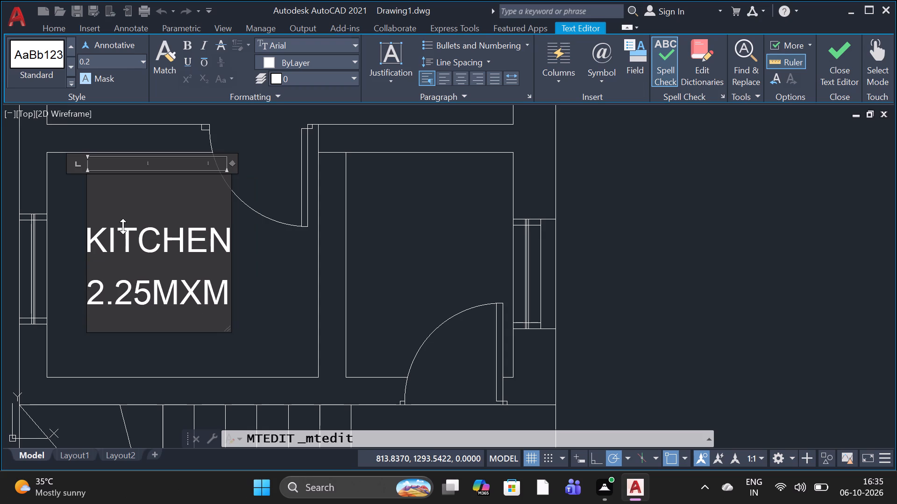
{"action": "type", "text": "1,"}
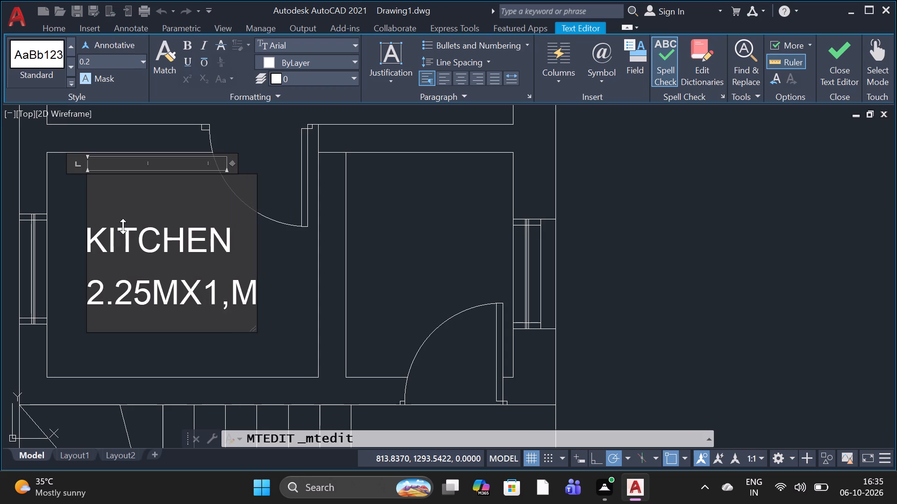
{"action": "key", "text": "BackSpace"}
{"action": "key", "text": "period"}
{"action": "key", "text": "8"}
{"action": "key", "text": "5"}
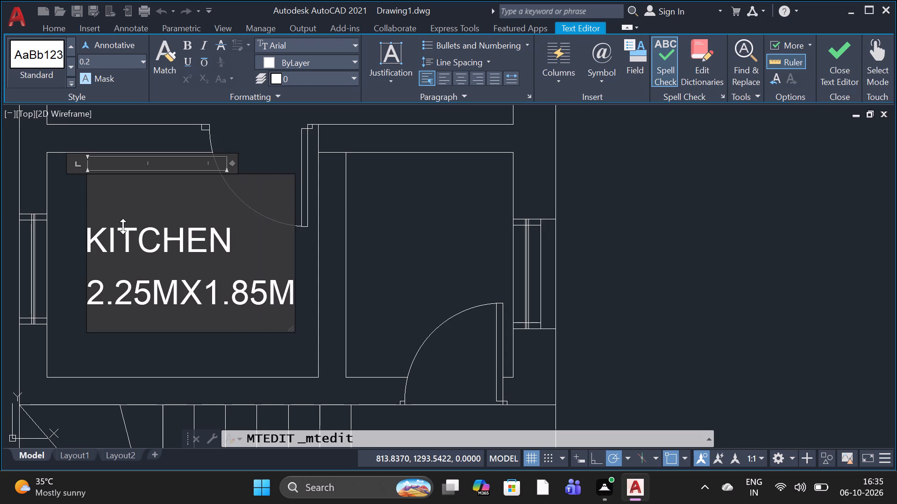
{"action": "key", "text": "BackSpace"}
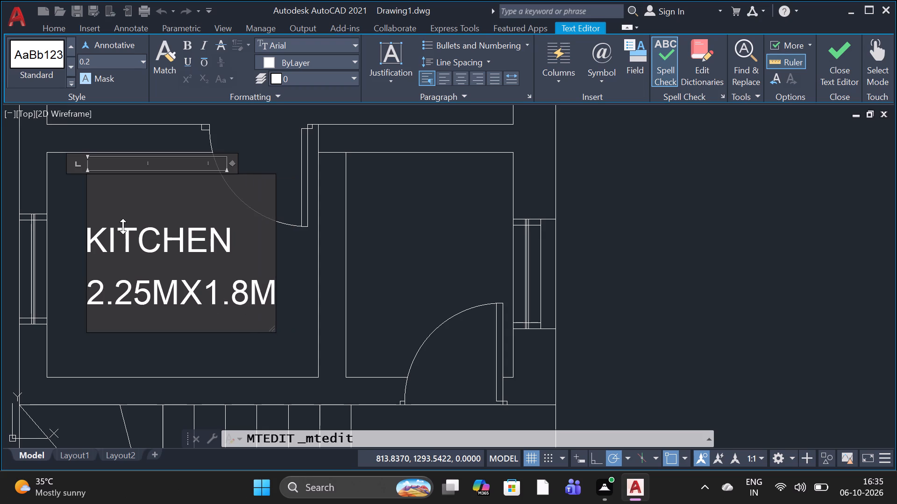
{"action": "type", "text": "7M"}
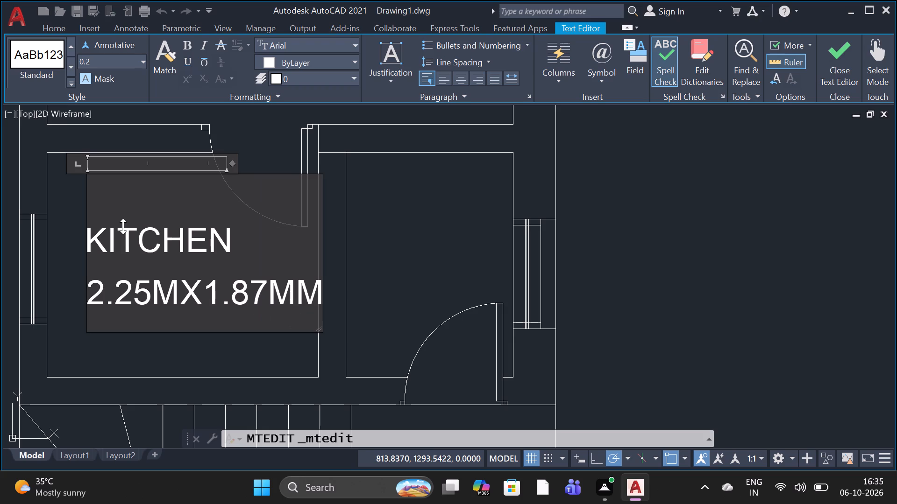
{"action": "key", "text": "BackSpace"}
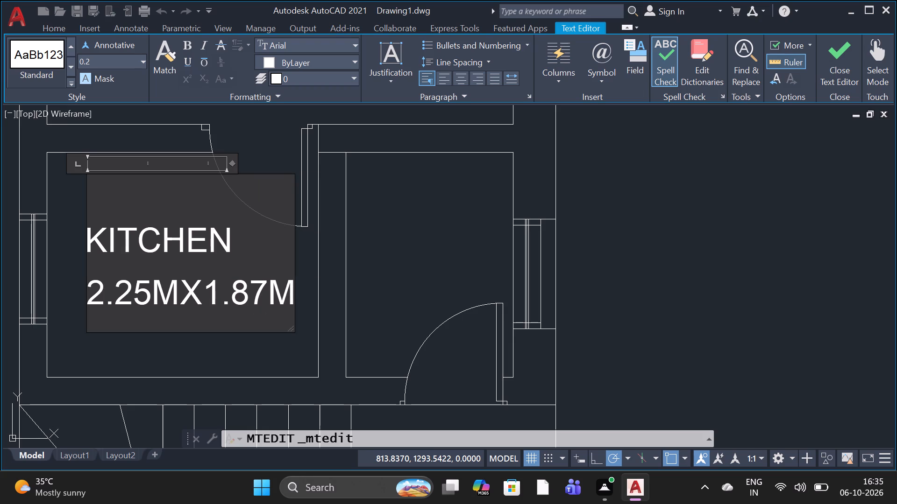
{"action": "left_click", "coordinate": [182, 356]}
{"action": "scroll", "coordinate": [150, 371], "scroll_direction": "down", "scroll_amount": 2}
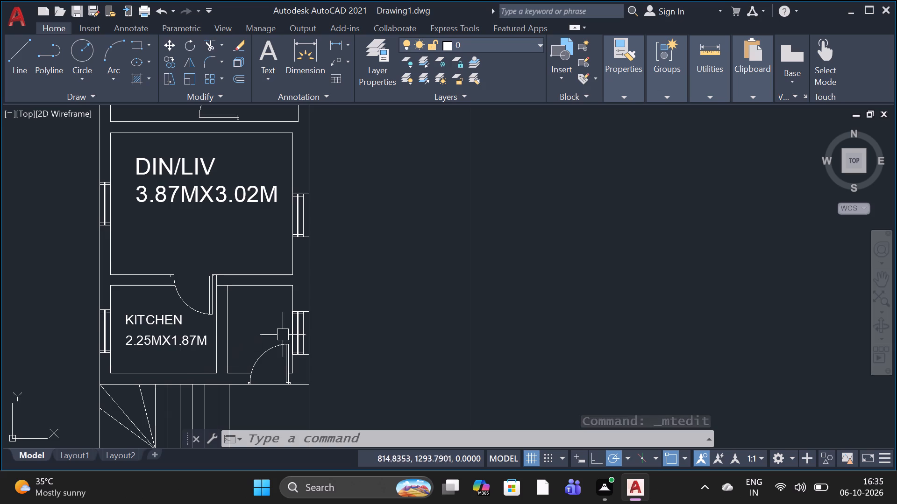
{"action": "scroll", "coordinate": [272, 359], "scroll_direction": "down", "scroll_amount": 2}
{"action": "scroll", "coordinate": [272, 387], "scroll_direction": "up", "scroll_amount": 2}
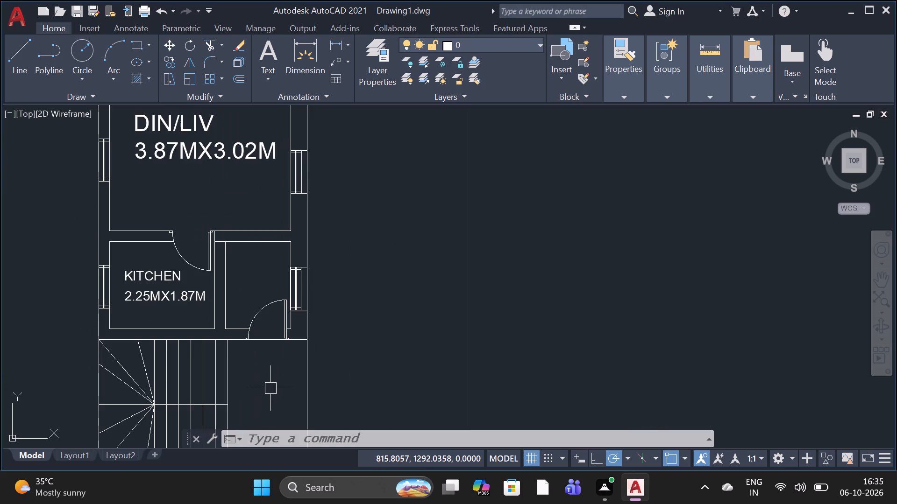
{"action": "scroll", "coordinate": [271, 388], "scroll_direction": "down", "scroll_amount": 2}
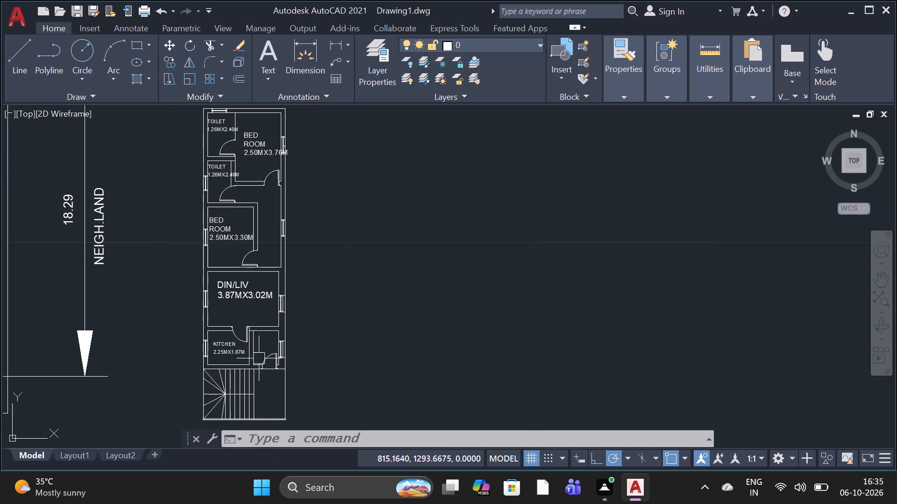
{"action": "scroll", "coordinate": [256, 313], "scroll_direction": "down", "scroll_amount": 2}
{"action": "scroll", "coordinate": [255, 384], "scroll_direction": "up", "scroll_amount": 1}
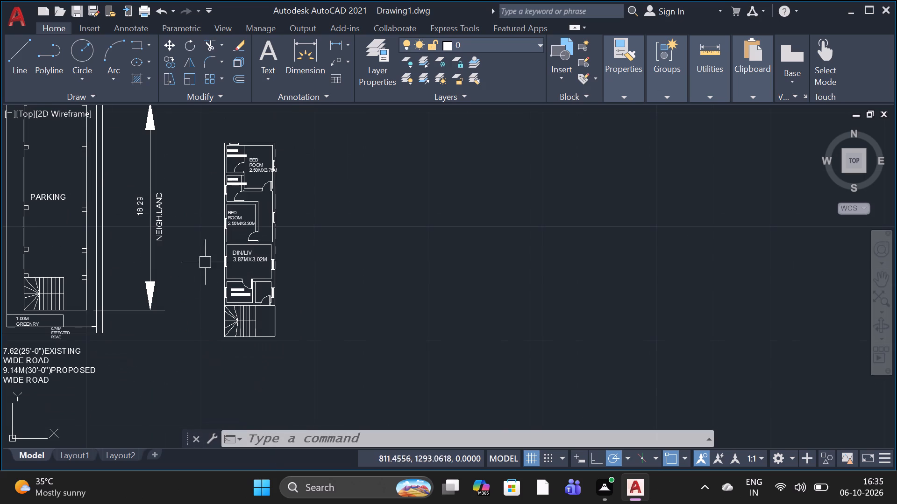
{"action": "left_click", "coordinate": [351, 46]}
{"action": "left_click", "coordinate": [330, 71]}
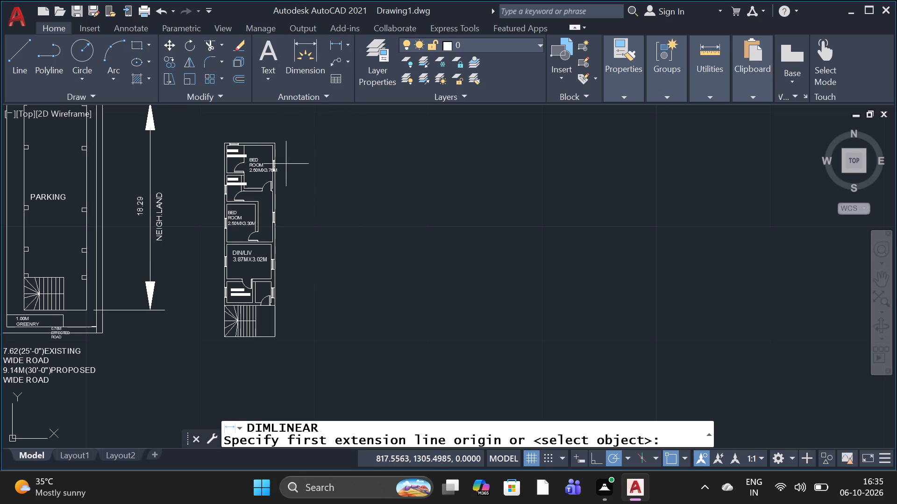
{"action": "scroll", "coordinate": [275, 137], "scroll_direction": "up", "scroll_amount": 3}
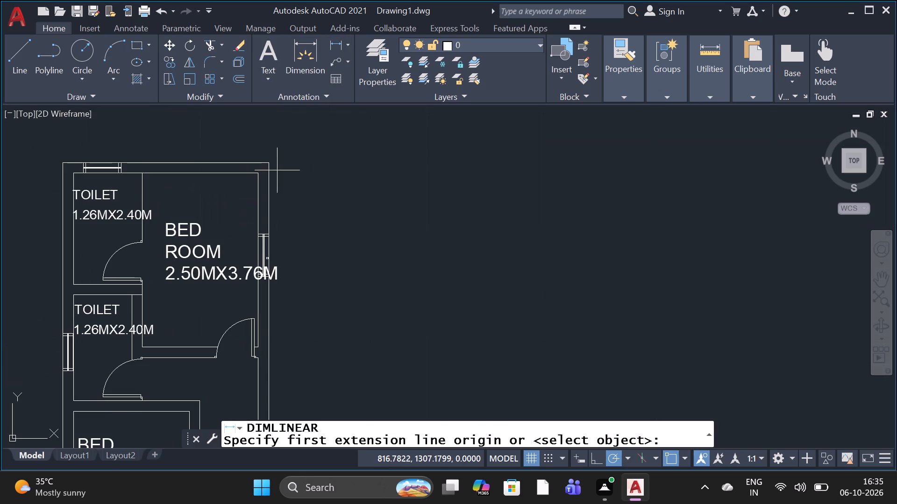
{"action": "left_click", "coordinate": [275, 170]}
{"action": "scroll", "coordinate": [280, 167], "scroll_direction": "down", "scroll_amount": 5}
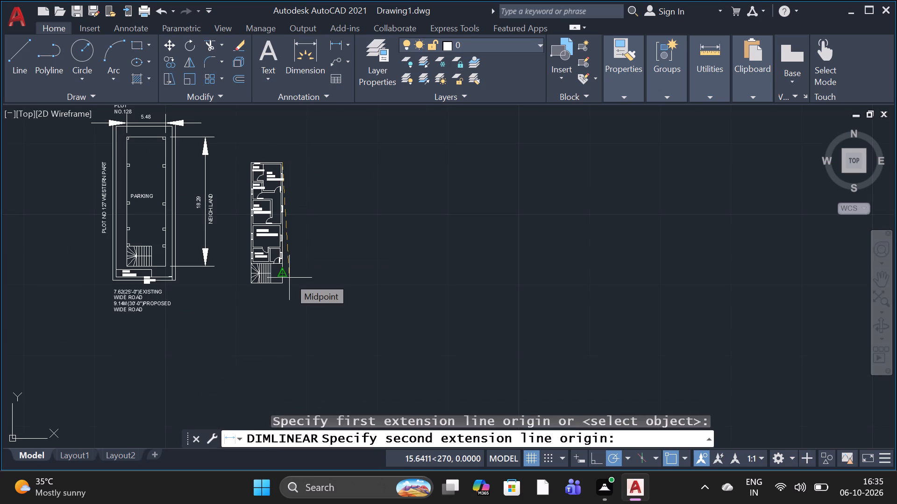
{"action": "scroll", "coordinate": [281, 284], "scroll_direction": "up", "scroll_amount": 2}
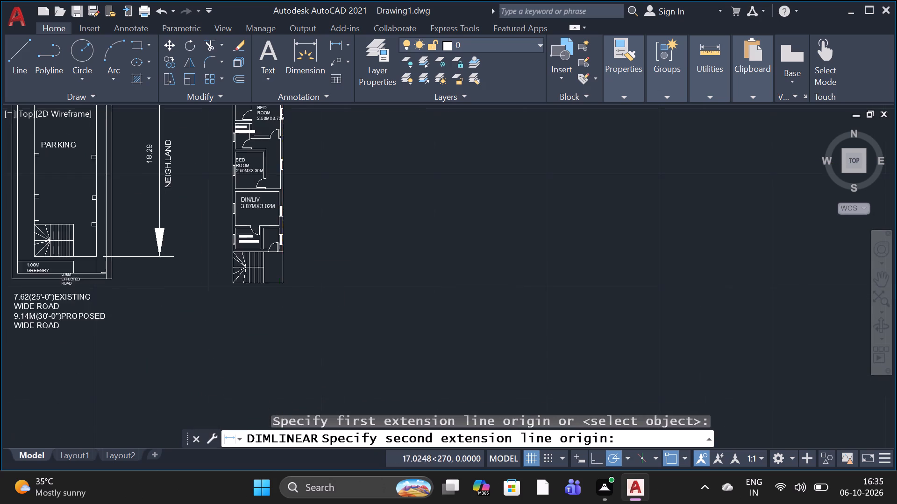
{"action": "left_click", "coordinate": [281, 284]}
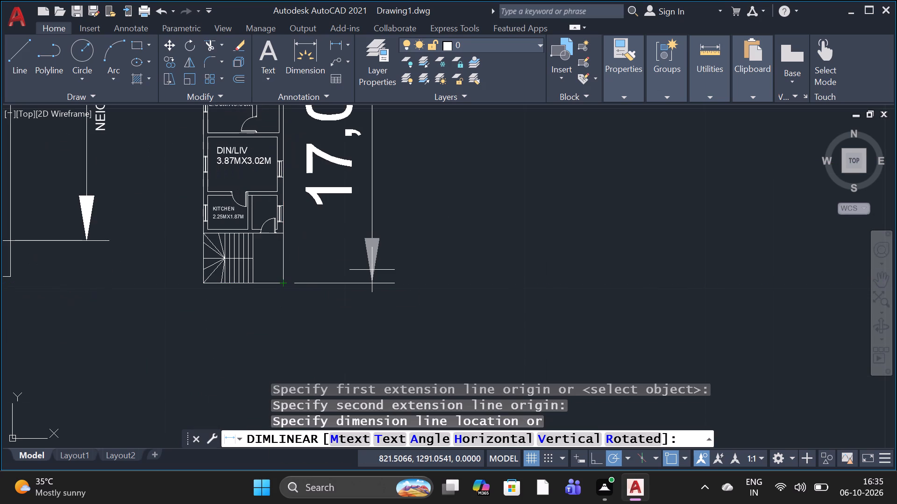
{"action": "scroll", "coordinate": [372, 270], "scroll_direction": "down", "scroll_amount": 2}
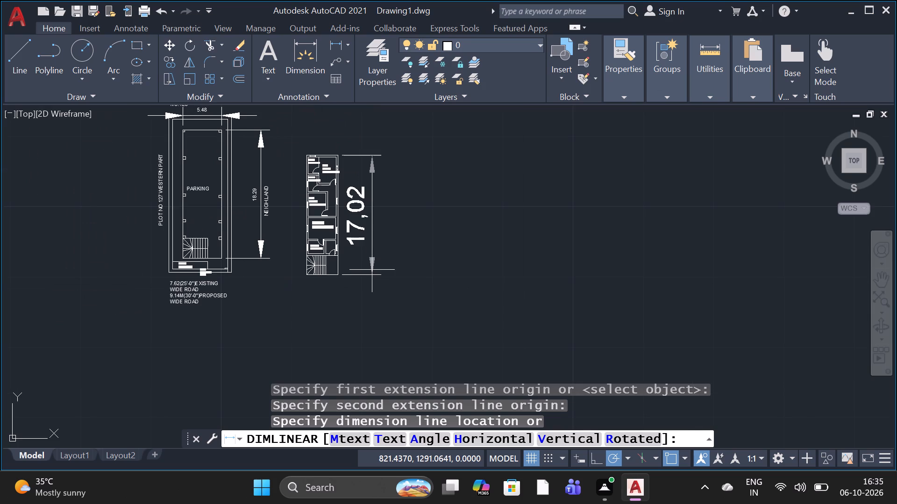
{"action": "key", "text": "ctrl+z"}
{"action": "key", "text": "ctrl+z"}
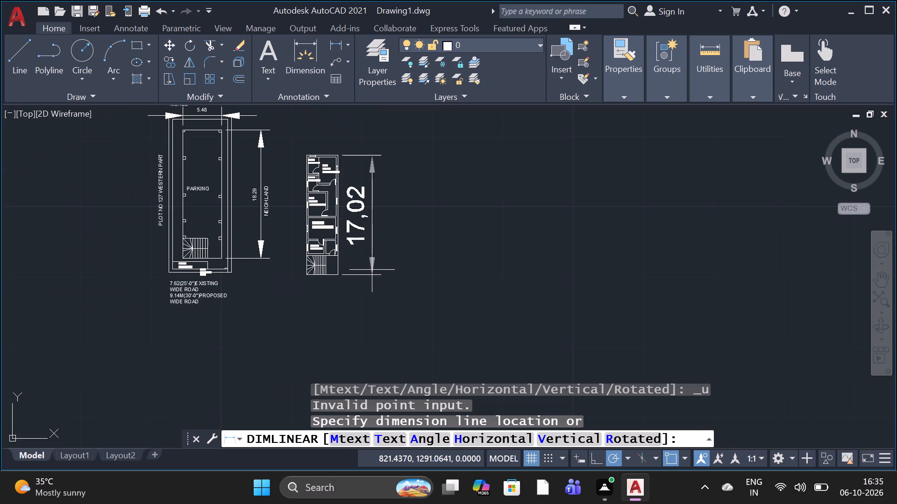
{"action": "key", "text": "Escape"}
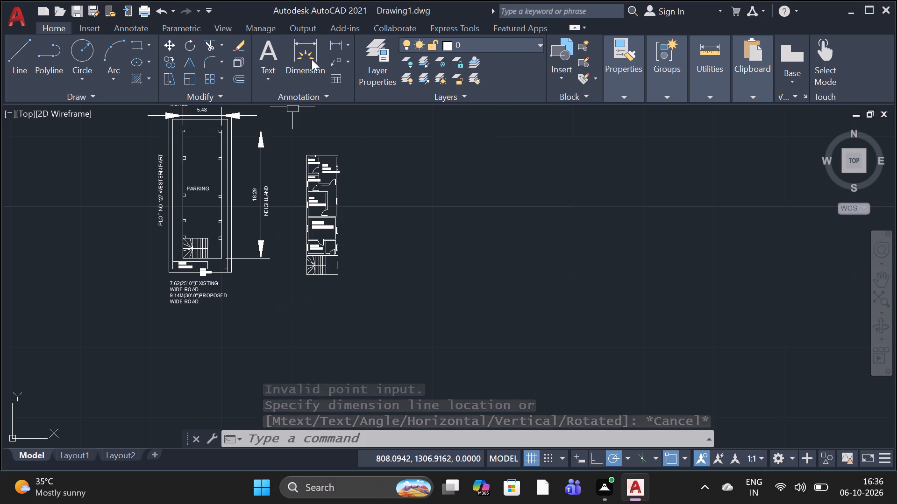
Add a vertical linear dimension beside the floor plan, from its upper right outer corner down to the wall line above the staircase.
{"action": "left_click", "coordinate": [349, 42]}
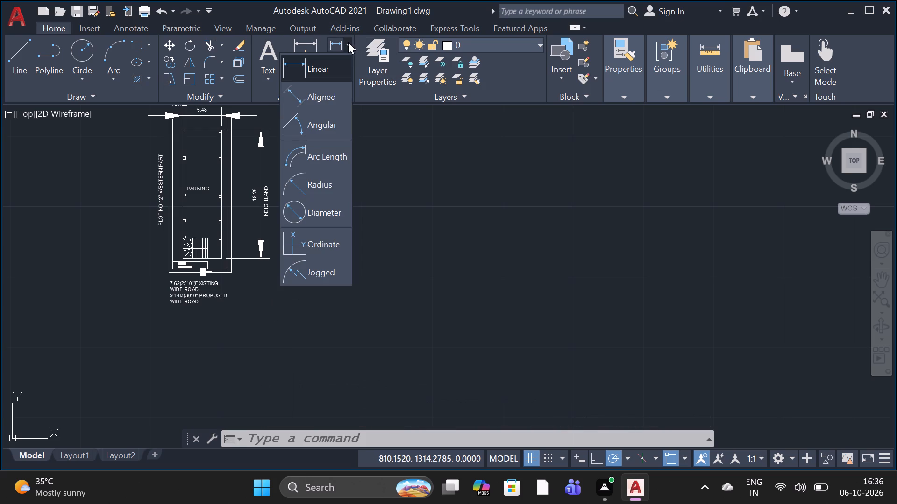
{"action": "left_click", "coordinate": [346, 69]}
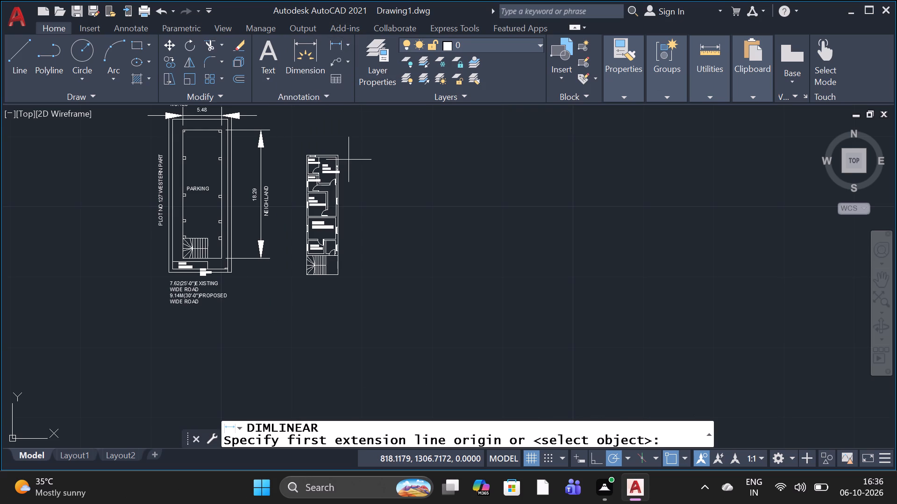
{"action": "scroll", "coordinate": [342, 165], "scroll_direction": "up", "scroll_amount": 3}
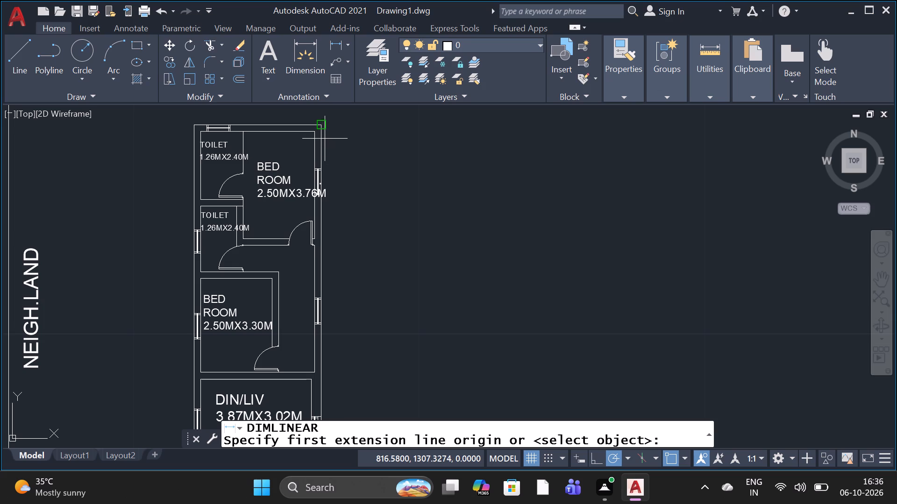
{"action": "left_click", "coordinate": [323, 134]}
{"action": "scroll", "coordinate": [377, 273], "scroll_direction": "down", "scroll_amount": 3}
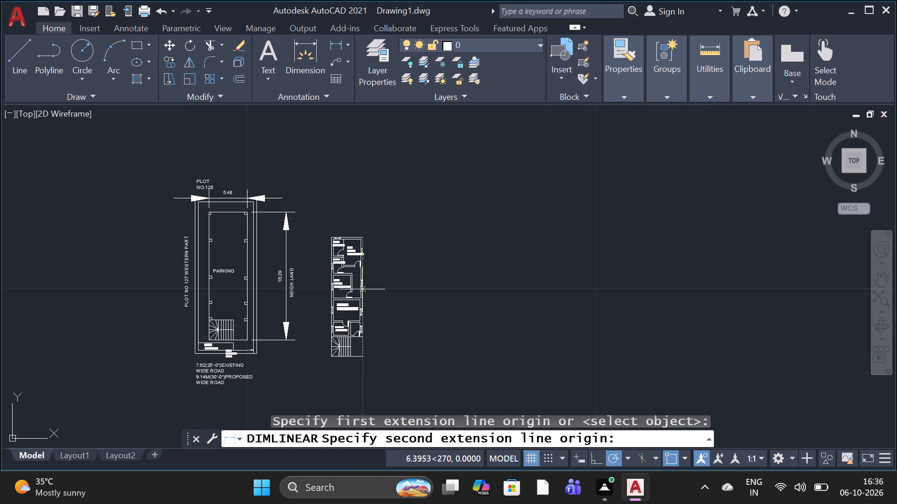
{"action": "scroll", "coordinate": [366, 341], "scroll_direction": "up", "scroll_amount": 4}
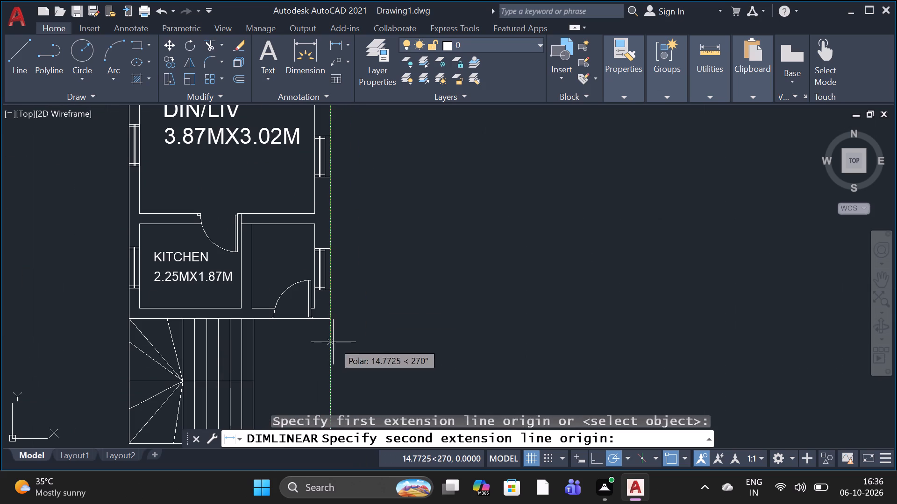
{"action": "left_click", "coordinate": [326, 322]}
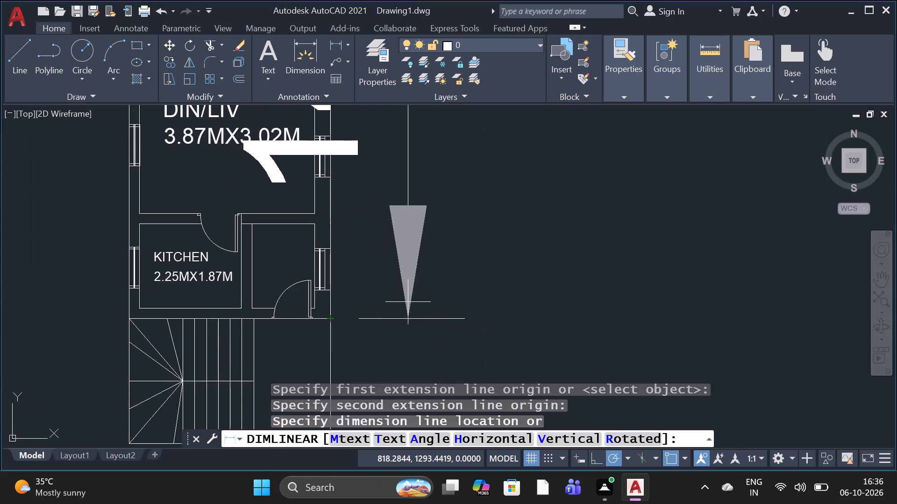
{"action": "scroll", "coordinate": [408, 302], "scroll_direction": "down", "scroll_amount": 3}
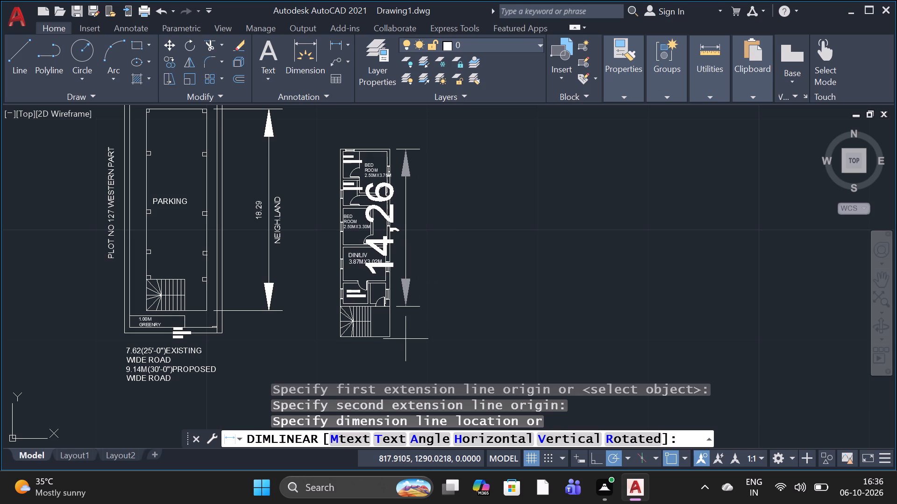
{"action": "left_click", "coordinate": [424, 322]}
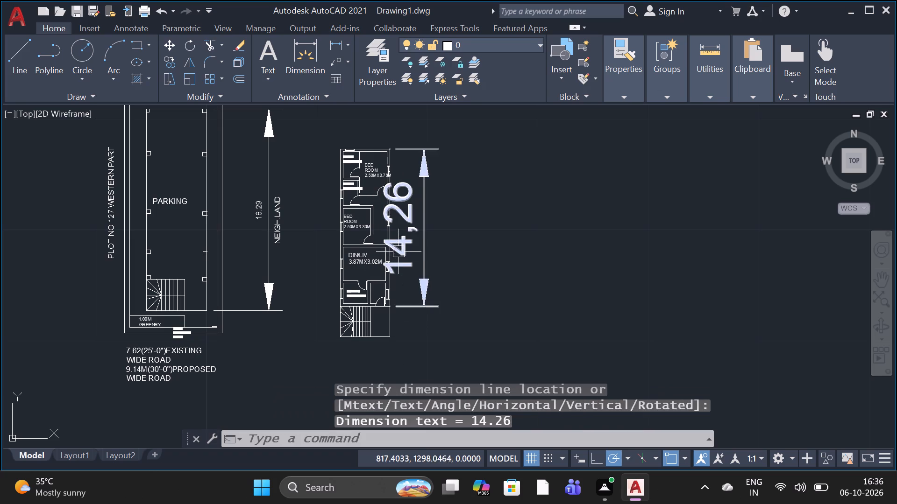
Replace the new vertical dimension's text with 15.53M at text height 0.5.
{"action": "double_click", "coordinate": [398, 249]}
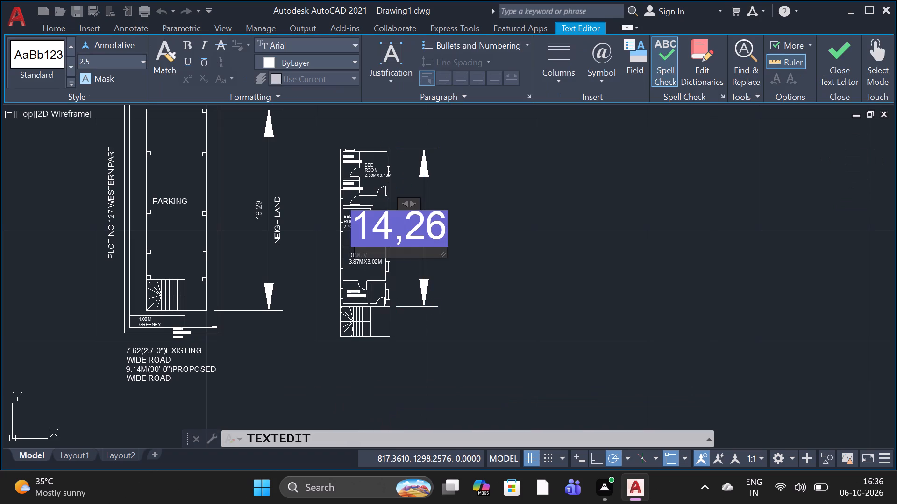
{"action": "key", "text": "BackSpace"}
{"action": "key", "text": "BackSpace"}
{"action": "key", "text": "BackSpace"}
{"action": "key", "text": "BackSpace"}
{"action": "key", "text": "BackSpace"}
{"action": "key", "text": "BackSpace"}
{"action": "key", "text": "BackSpace"}
{"action": "left_click_drag", "start_coordinate": [410, 242], "coordinate": [405, 242]}
{"action": "key", "text": "BackSpace"}
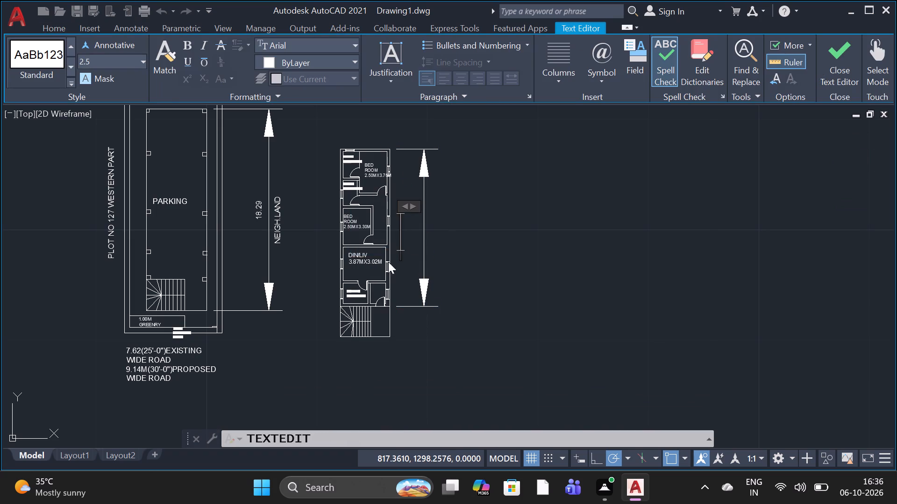
{"action": "left_click", "coordinate": [141, 56]}
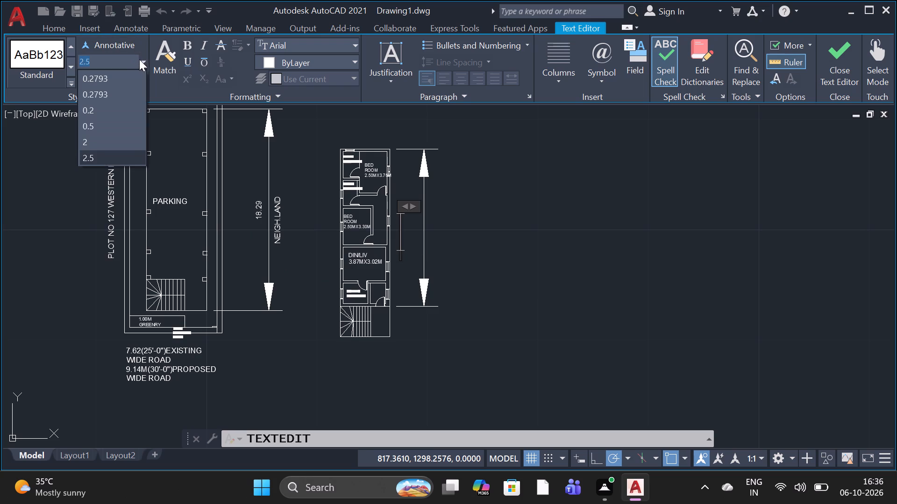
{"action": "left_click", "coordinate": [131, 121]}
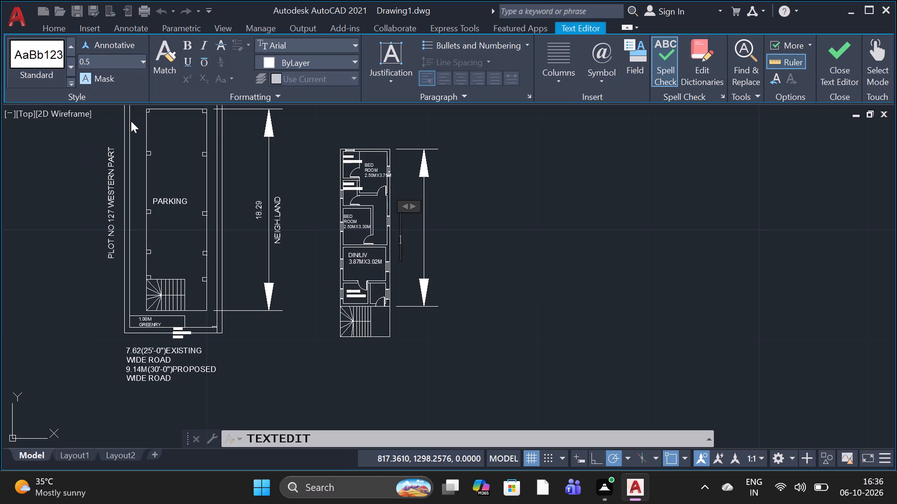
{"action": "type", "text": "15"}
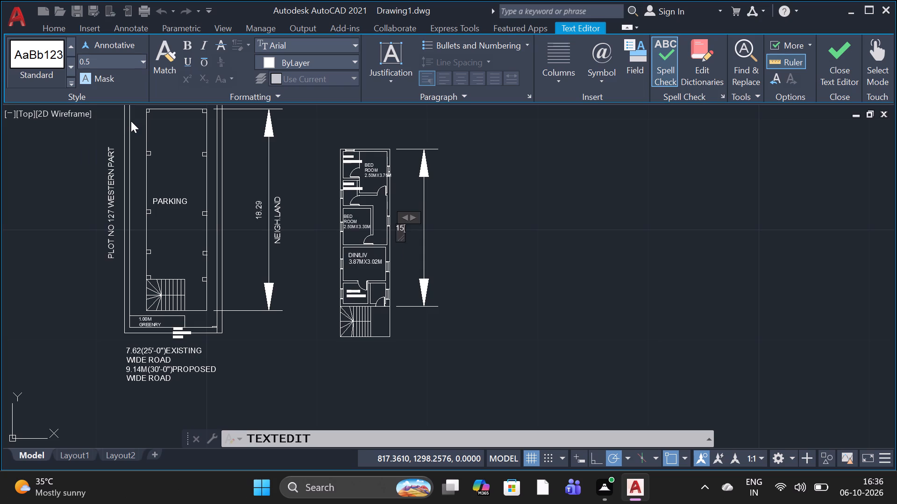
{"action": "key", "text": "period"}
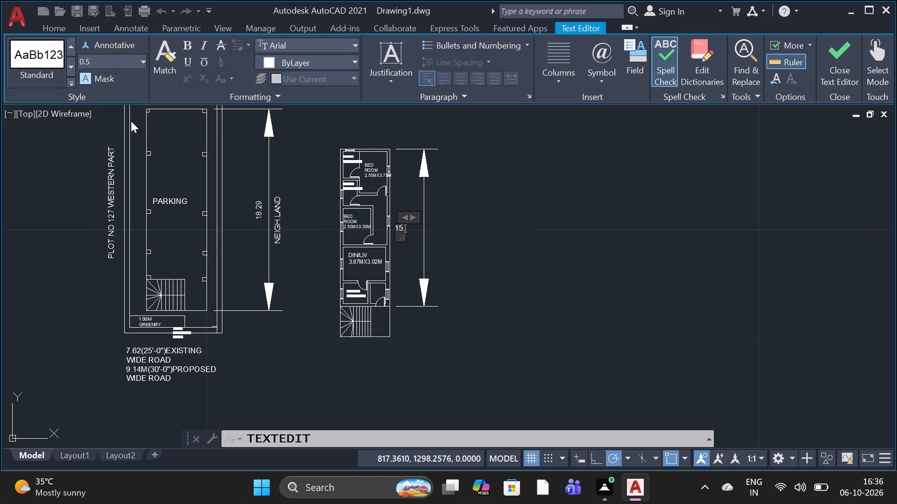
{"action": "type", "text": "53"}
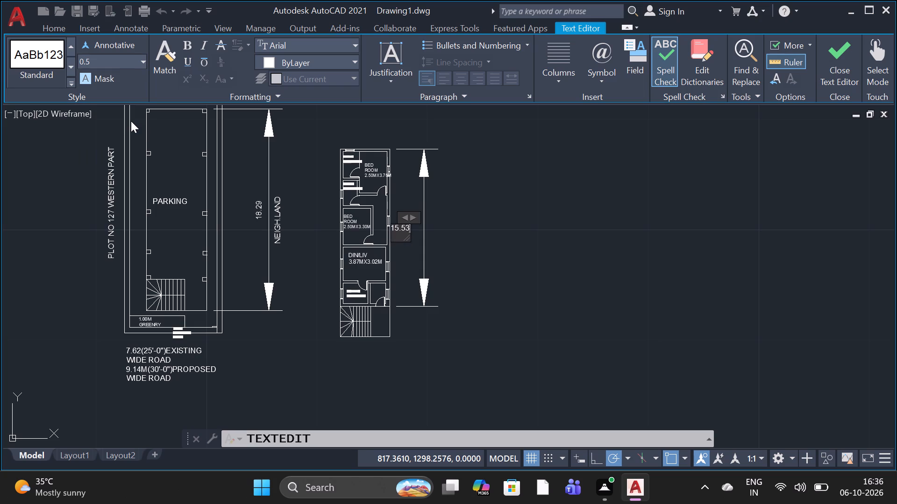
{"action": "key", "text": "m"}
{"action": "left_click", "coordinate": [454, 219]}
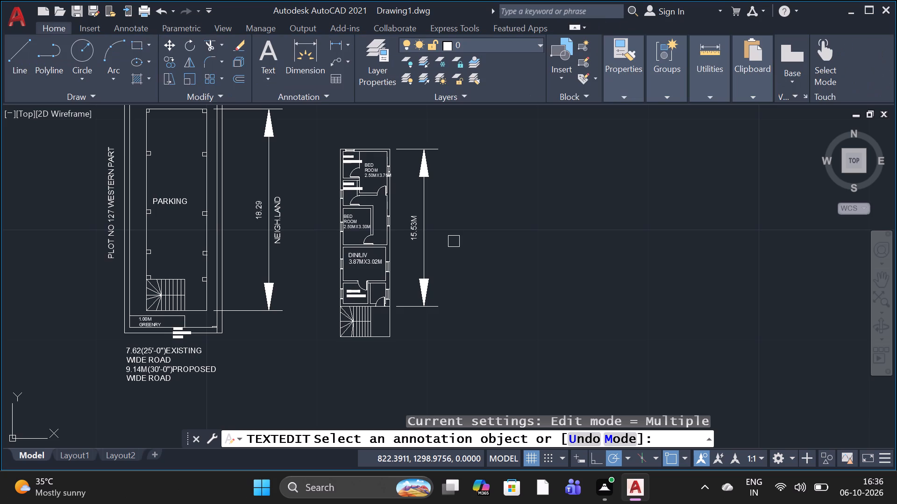
Add a horizontal linear dimension above the floor plan, spanning the two outer corners of its top wall.
{"action": "scroll", "coordinate": [454, 241], "scroll_direction": "up", "scroll_amount": 1}
{"action": "scroll", "coordinate": [454, 241], "scroll_direction": "down", "scroll_amount": 2}
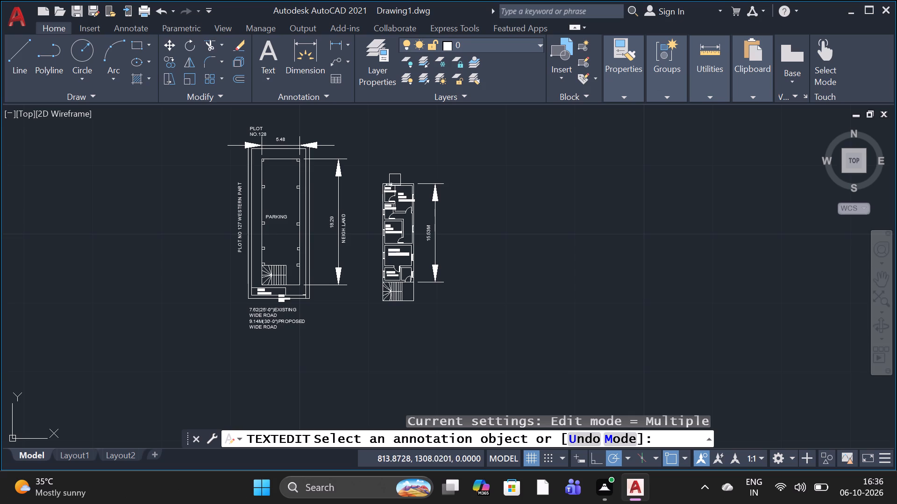
{"action": "scroll", "coordinate": [395, 181], "scroll_direction": "up", "scroll_amount": 1}
{"action": "left_click", "coordinate": [349, 45]}
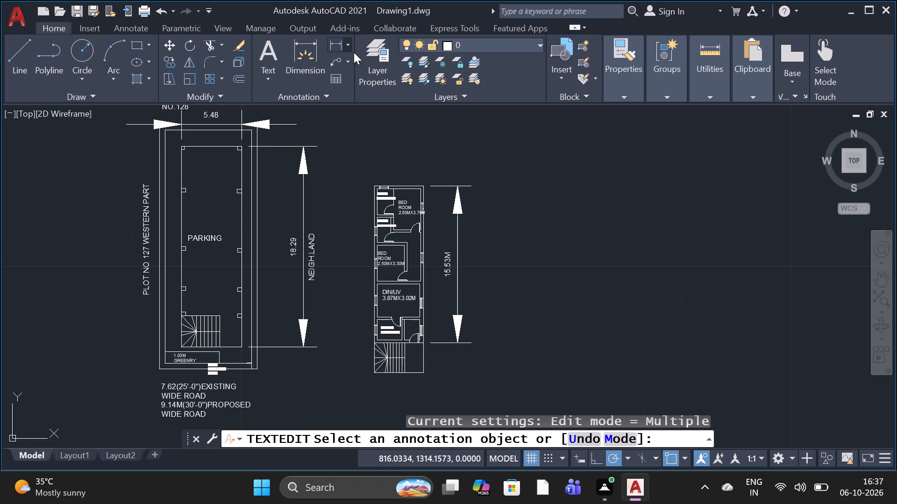
{"action": "left_click", "coordinate": [344, 66]}
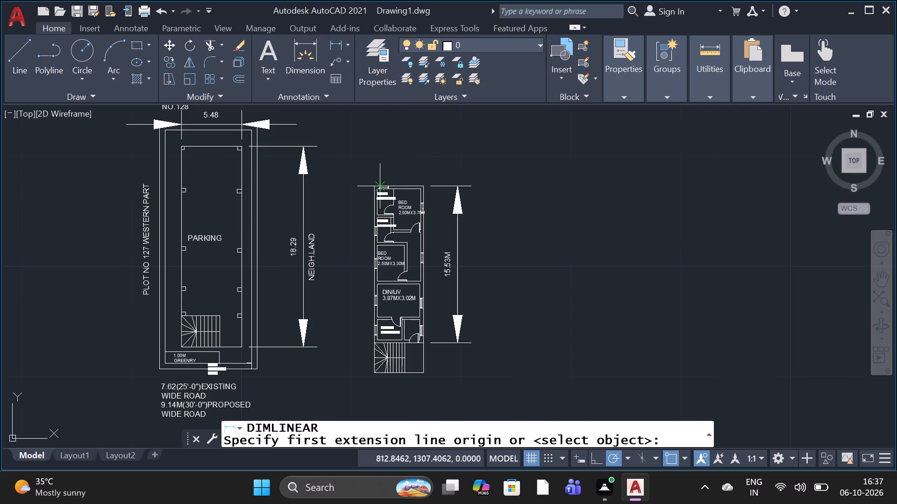
{"action": "scroll", "coordinate": [374, 186], "scroll_direction": "up", "scroll_amount": 3}
{"action": "left_click", "coordinate": [373, 185]}
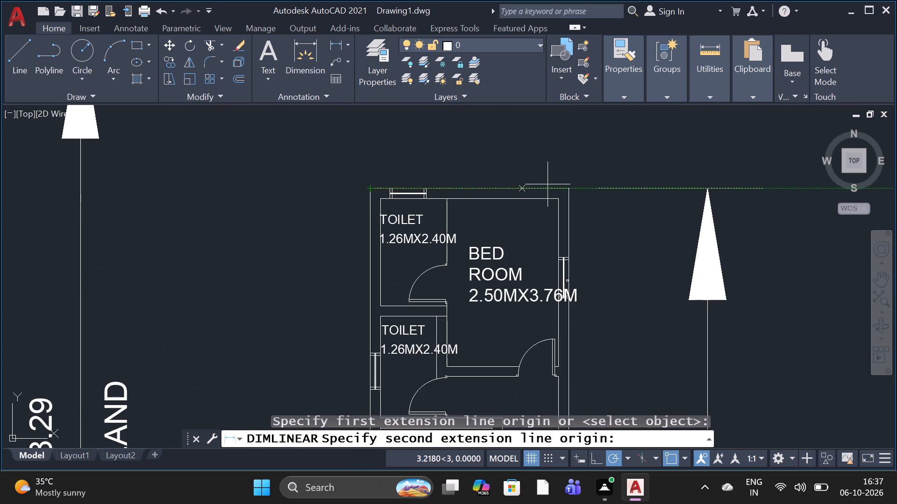
{"action": "left_click", "coordinate": [573, 186]}
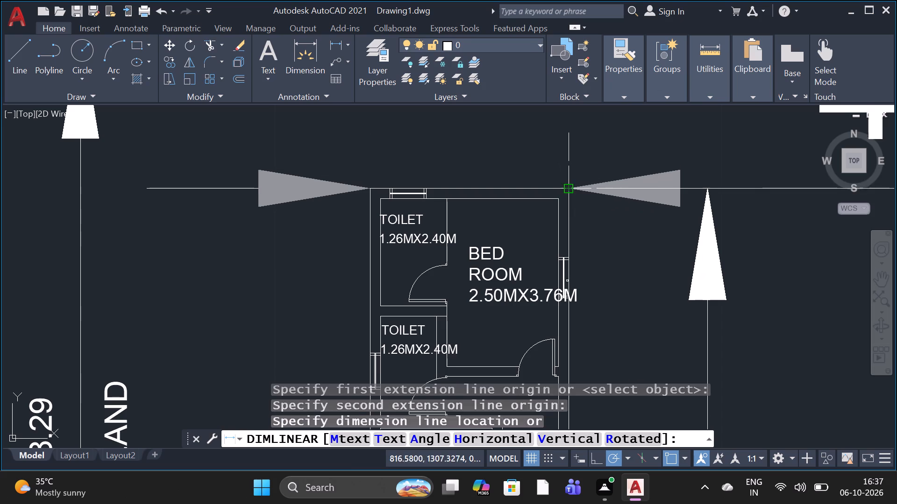
{"action": "scroll", "coordinate": [552, 177], "scroll_direction": "down", "scroll_amount": 3}
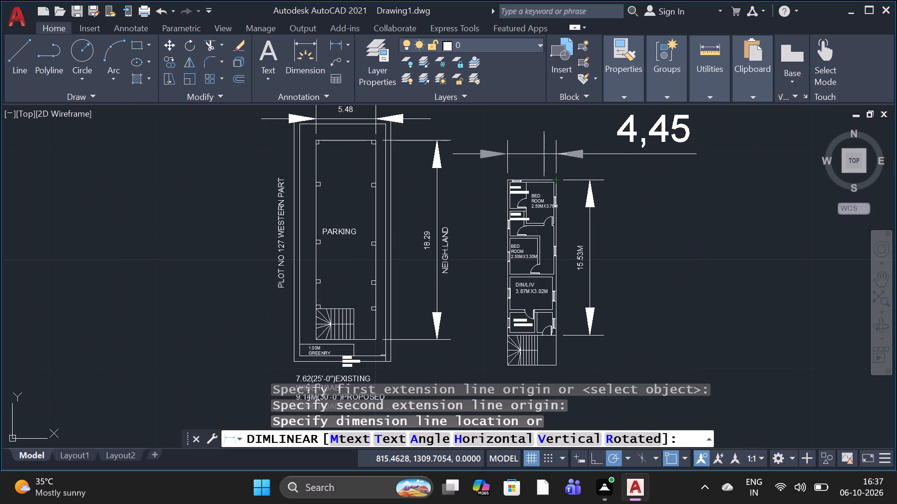
{"action": "left_click", "coordinate": [544, 154]}
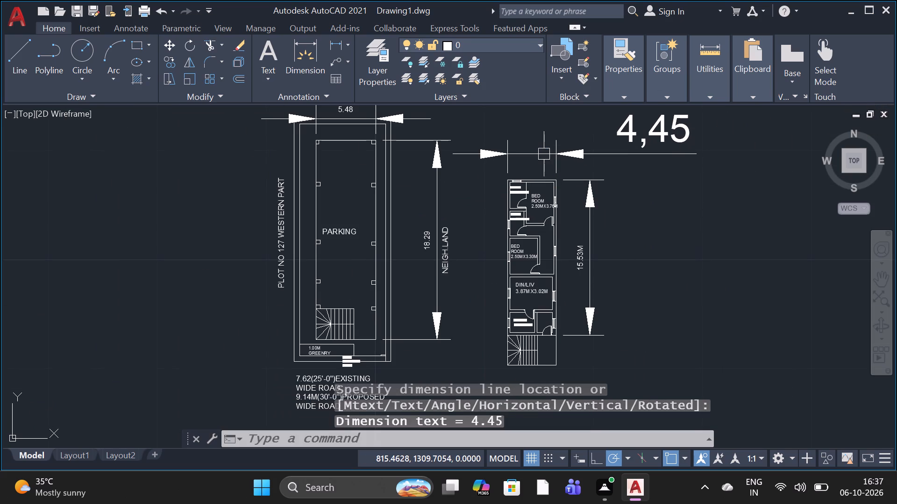
Replace the top width dimension's text with 4.09M on a new line at text height 0.5.
{"action": "left_click", "coordinate": [646, 128]}
{"action": "double_click", "coordinate": [645, 128]}
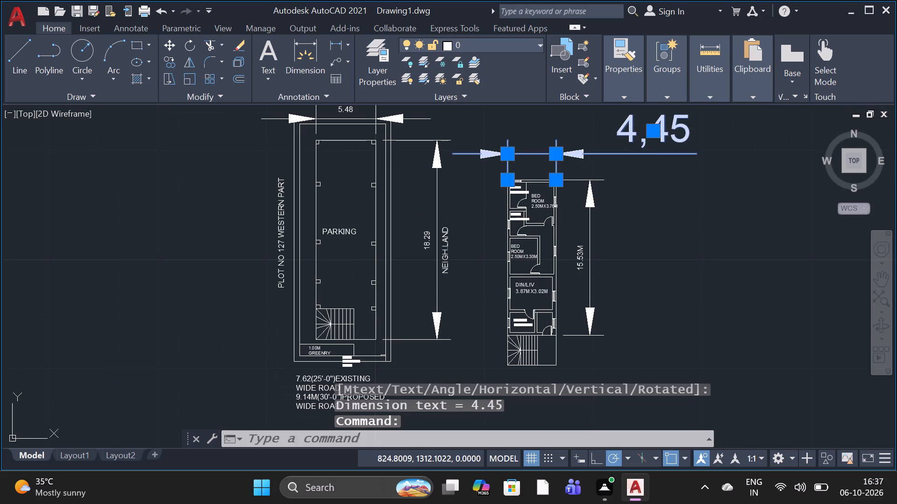
{"action": "left_click", "coordinate": [677, 123]}
{"action": "key", "text": "BackSpace"}
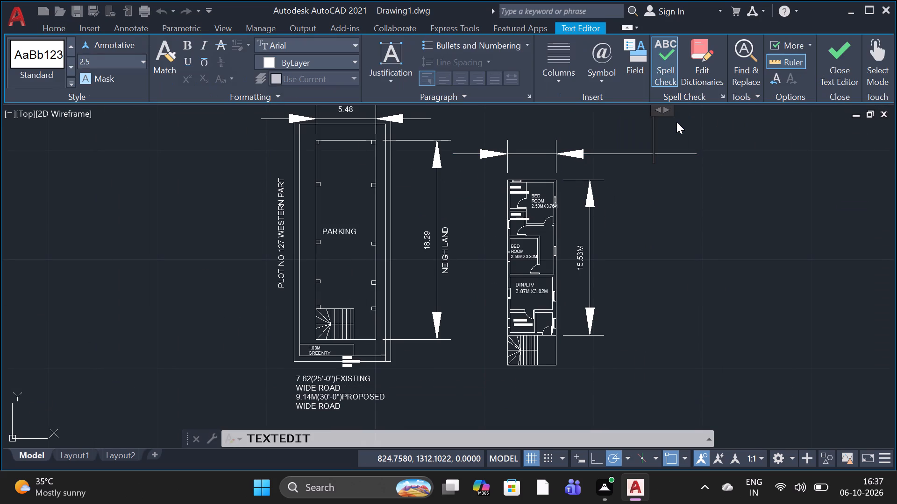
{"action": "left_click", "coordinate": [141, 61]}
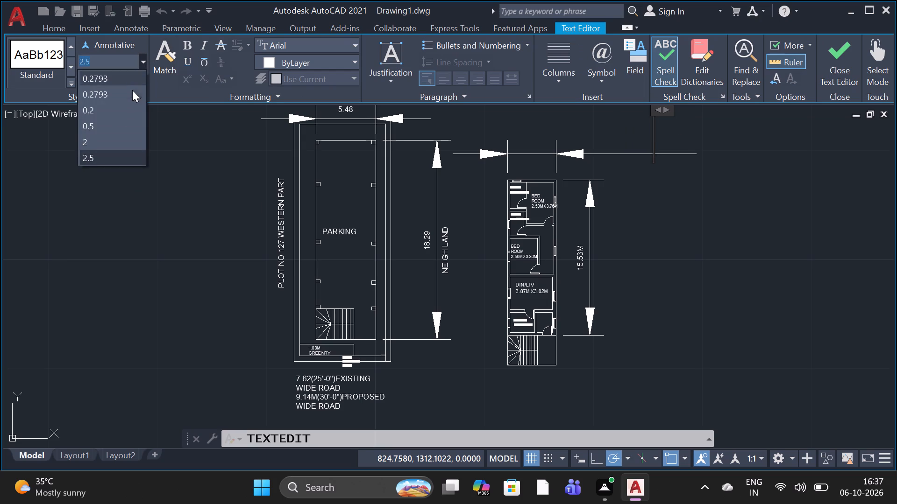
{"action": "left_click", "coordinate": [113, 123]}
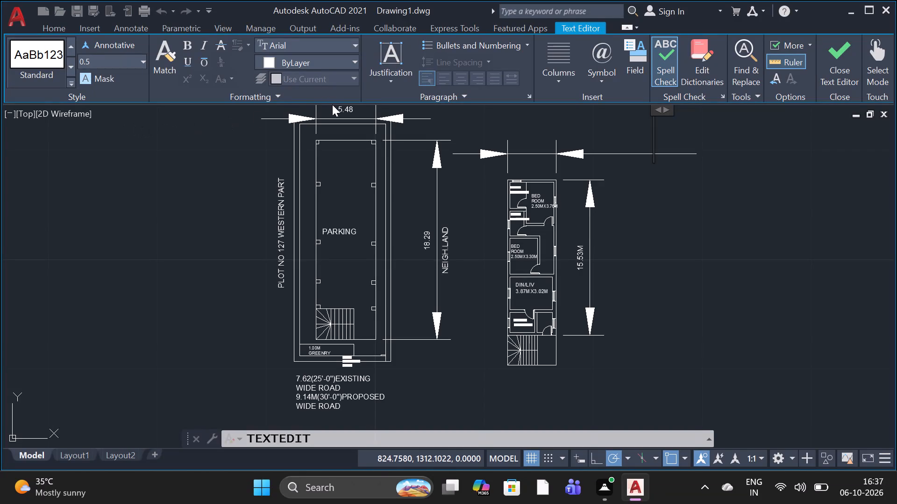
{"action": "key", "text": "Return"}
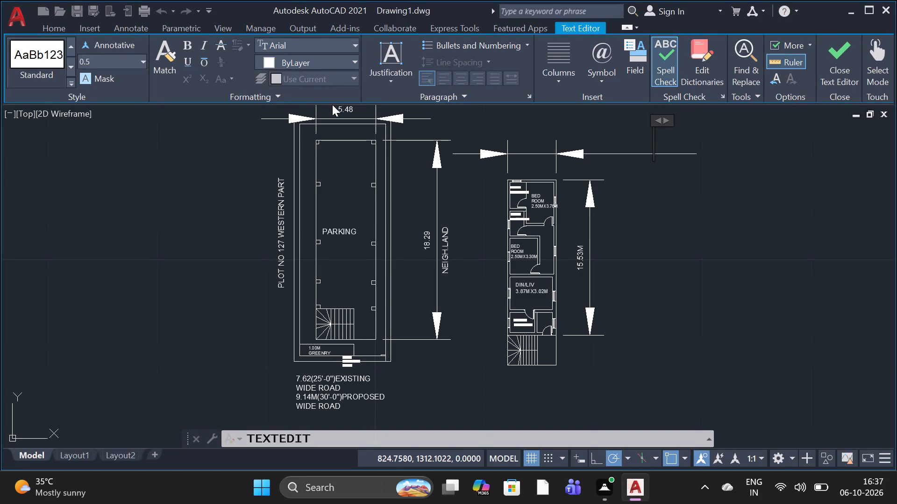
{"action": "key", "text": "4"}
{"action": "key", "text": "period"}
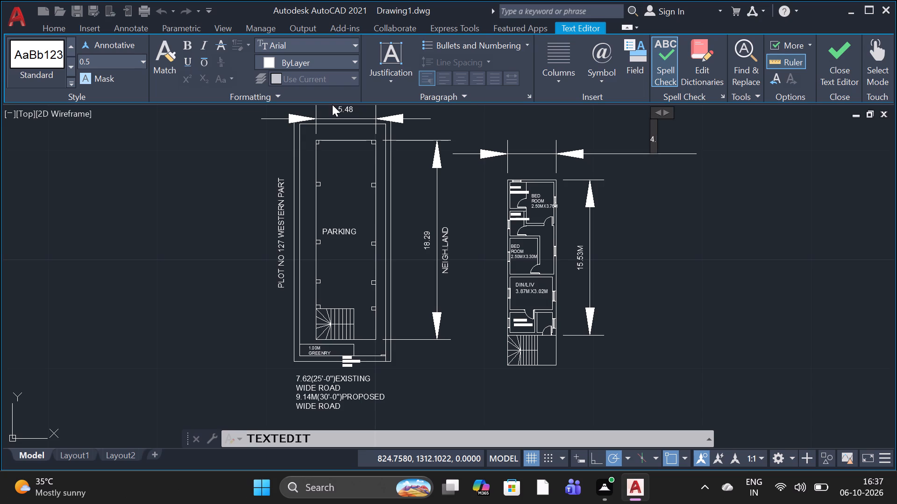
{"action": "key", "text": "0"}
{"action": "type", "text": "9M"}
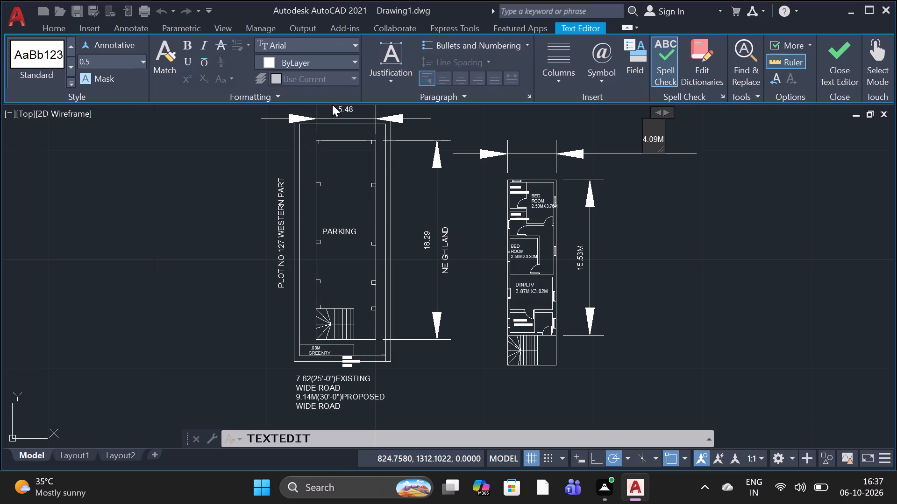
{"action": "left_click", "coordinate": [761, 280]}
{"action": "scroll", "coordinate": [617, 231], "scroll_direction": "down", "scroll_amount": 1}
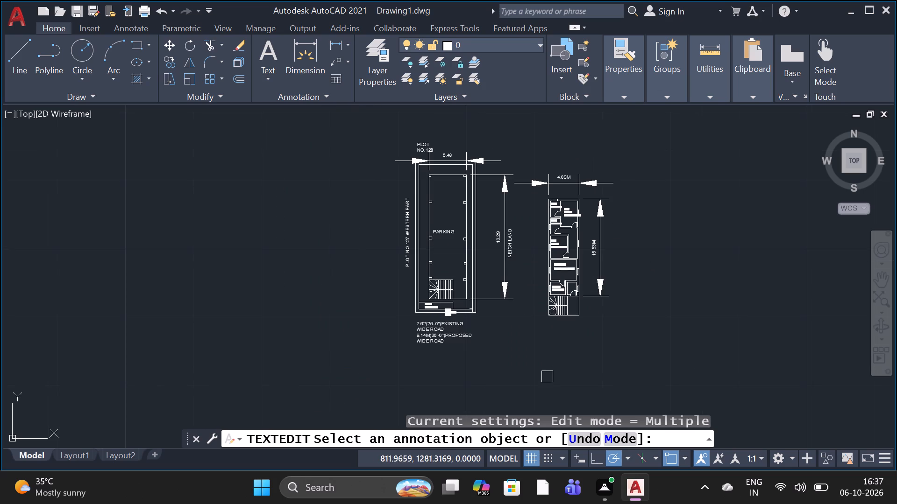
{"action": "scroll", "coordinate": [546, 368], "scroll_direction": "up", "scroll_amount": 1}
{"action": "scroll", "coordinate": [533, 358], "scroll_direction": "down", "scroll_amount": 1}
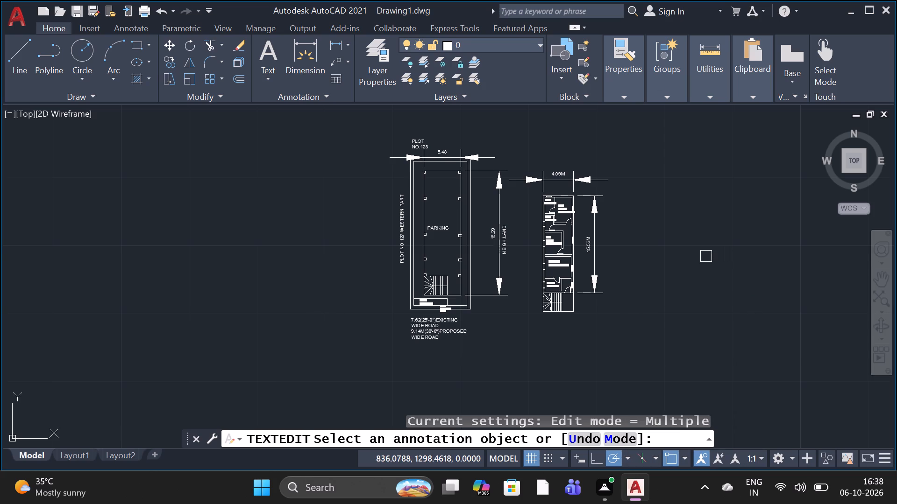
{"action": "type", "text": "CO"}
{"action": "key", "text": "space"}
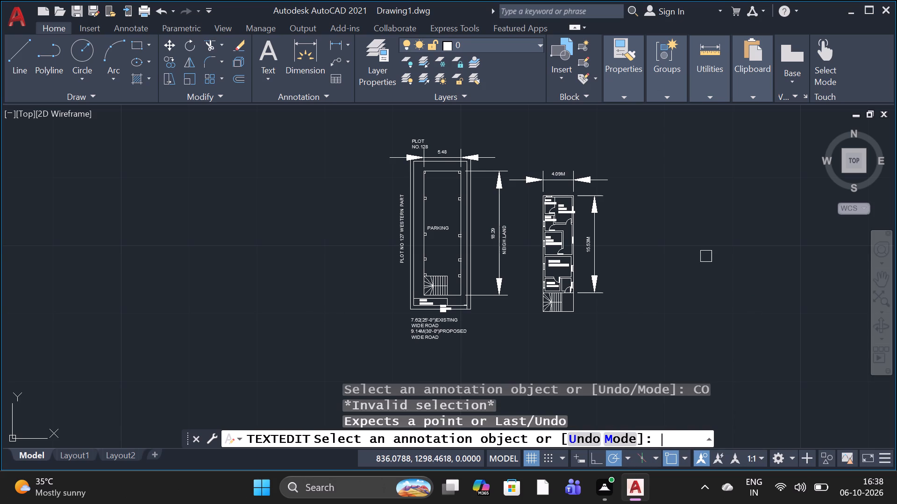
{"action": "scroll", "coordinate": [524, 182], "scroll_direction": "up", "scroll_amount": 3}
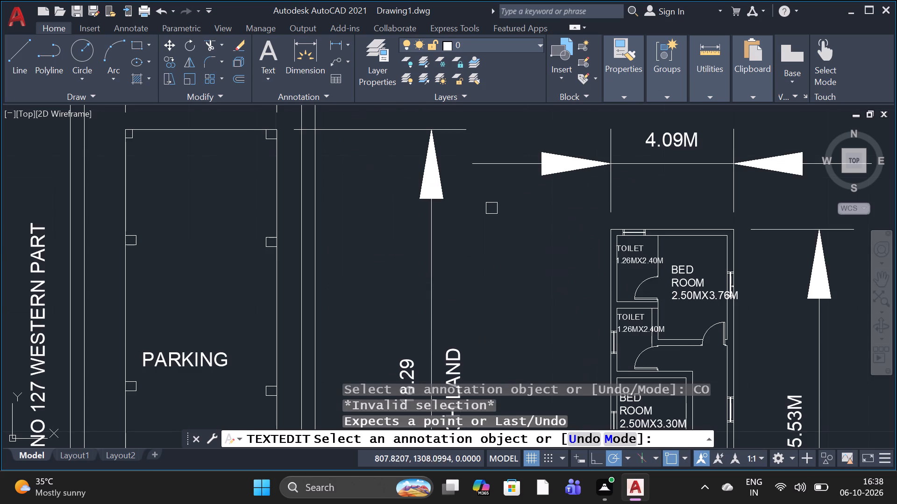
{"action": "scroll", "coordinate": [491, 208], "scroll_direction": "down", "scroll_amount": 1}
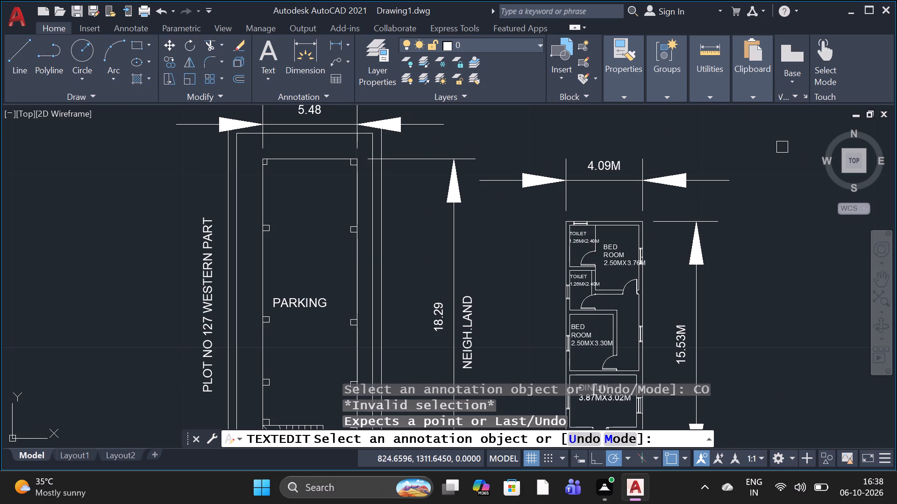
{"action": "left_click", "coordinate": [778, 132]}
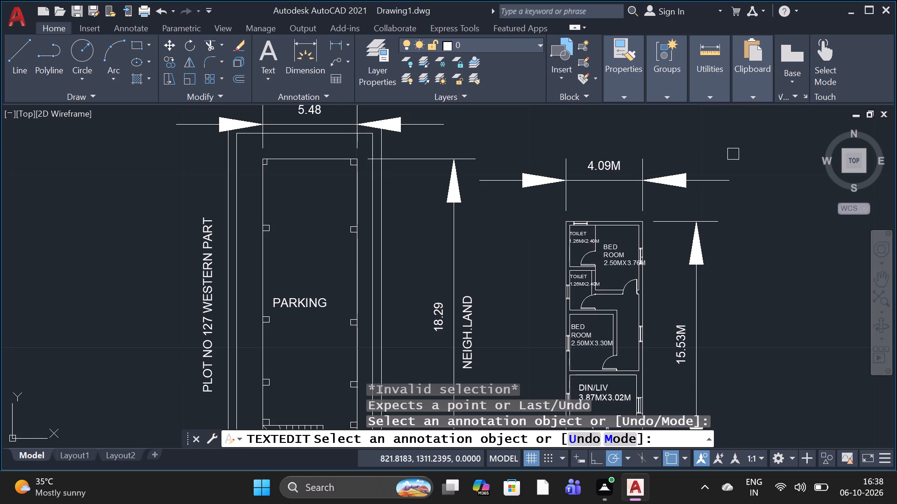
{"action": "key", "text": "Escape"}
Copy the whole floor plan with its staircase, room labels and dimensions horizontally to the right by about 15.8 units.
{"action": "type", "text": "CO"}
{"action": "key", "text": "space"}
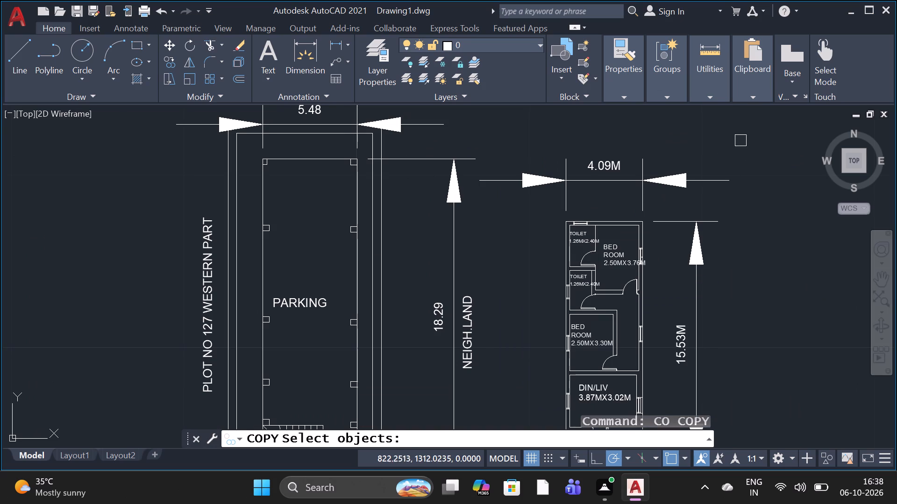
{"action": "scroll", "coordinate": [745, 135], "scroll_direction": "down", "scroll_amount": 1}
{"action": "left_click", "coordinate": [755, 126]}
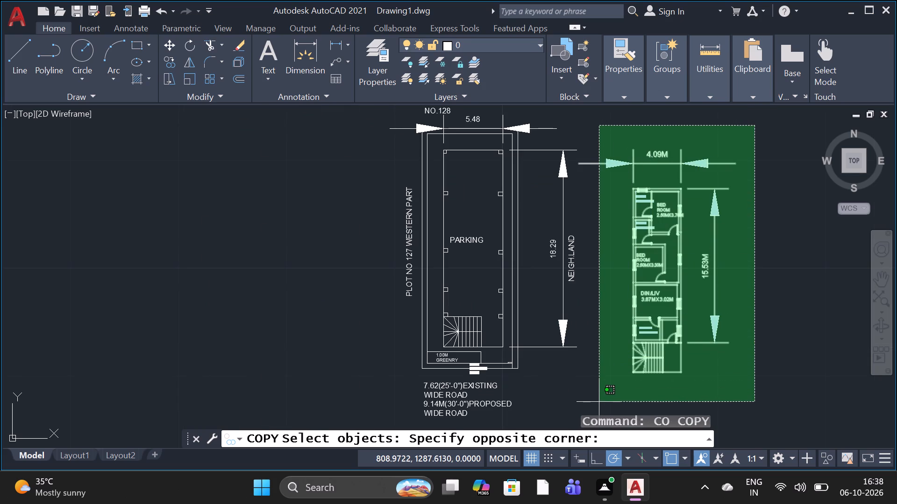
{"action": "left_click", "coordinate": [605, 392]}
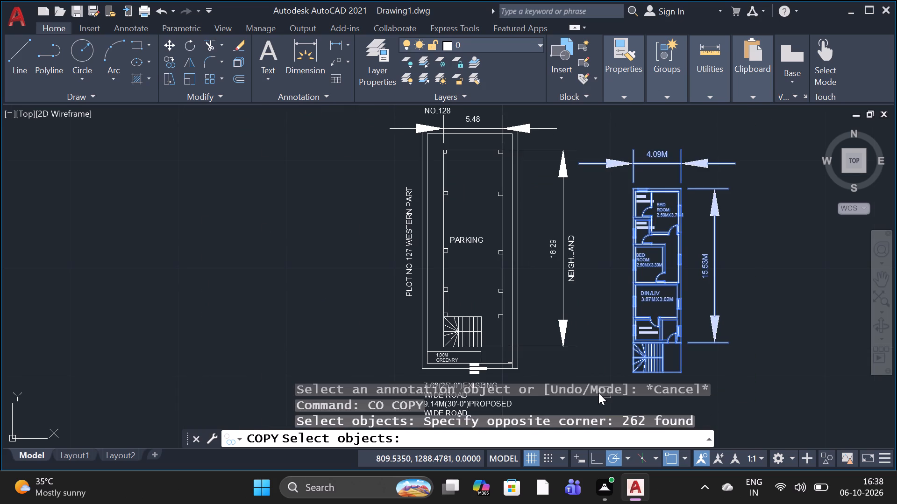
{"action": "key", "text": "space"}
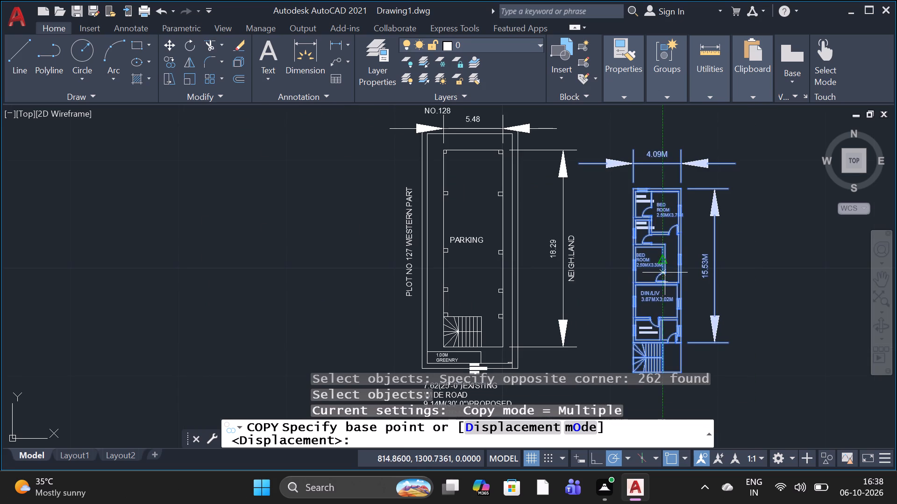
{"action": "left_click", "coordinate": [663, 289]}
{"action": "scroll", "coordinate": [663, 289], "scroll_direction": "down", "scroll_amount": 3}
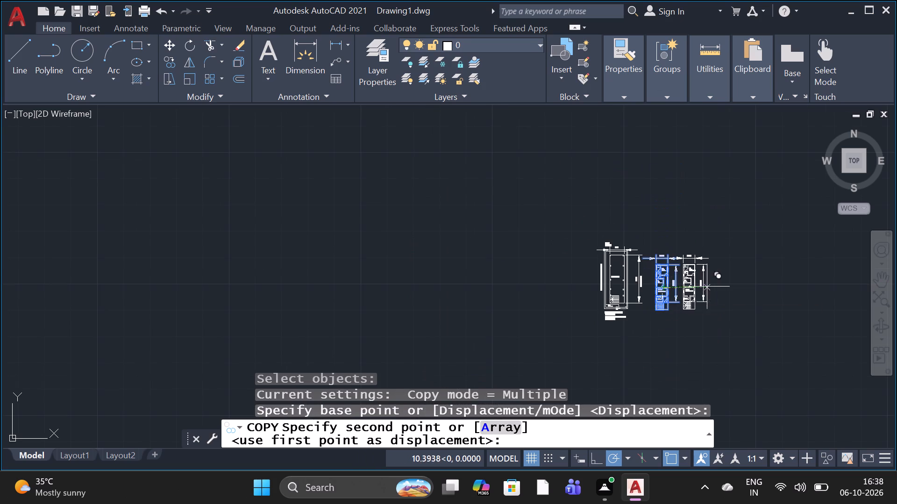
{"action": "scroll", "coordinate": [712, 287], "scroll_direction": "up", "scroll_amount": 2}
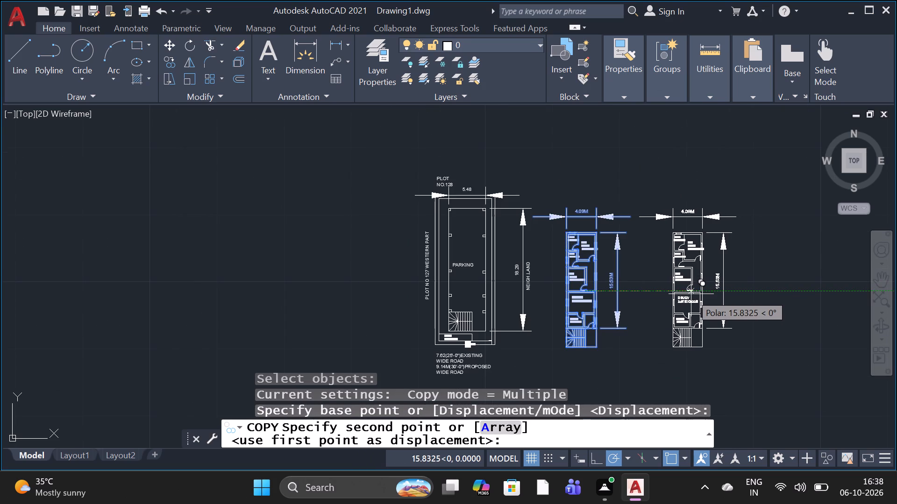
{"action": "left_click", "coordinate": [691, 294]}
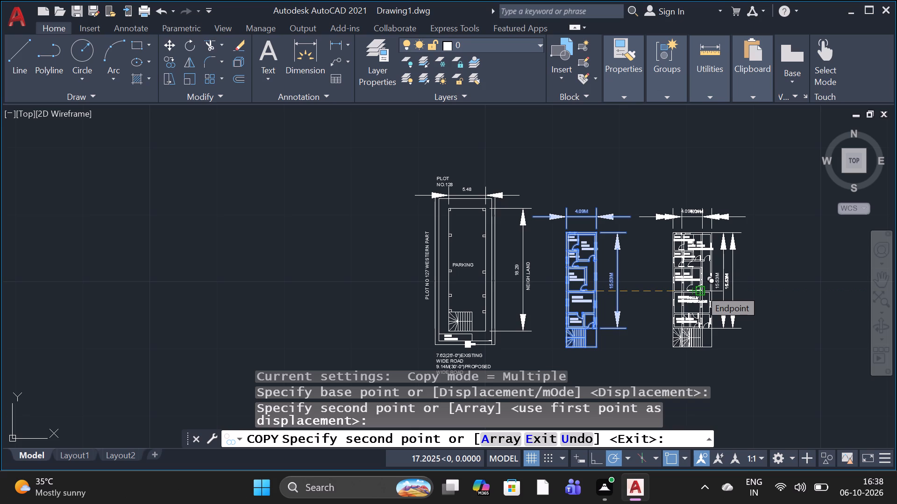
{"action": "key", "text": "Escape"}
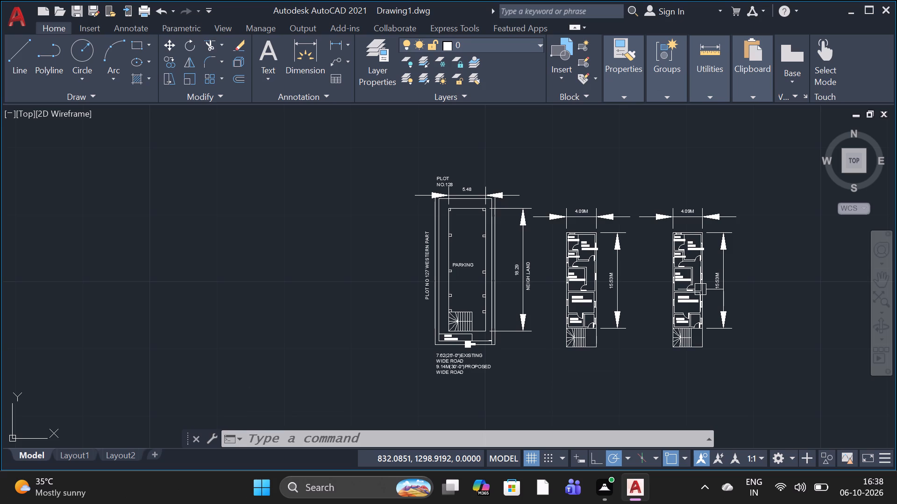
Add the multiline text FIRST FLOOR at text height 0.5 below the staircase of the original floor plan.
{"action": "scroll", "coordinate": [798, 242], "scroll_direction": "up", "scroll_amount": 2}
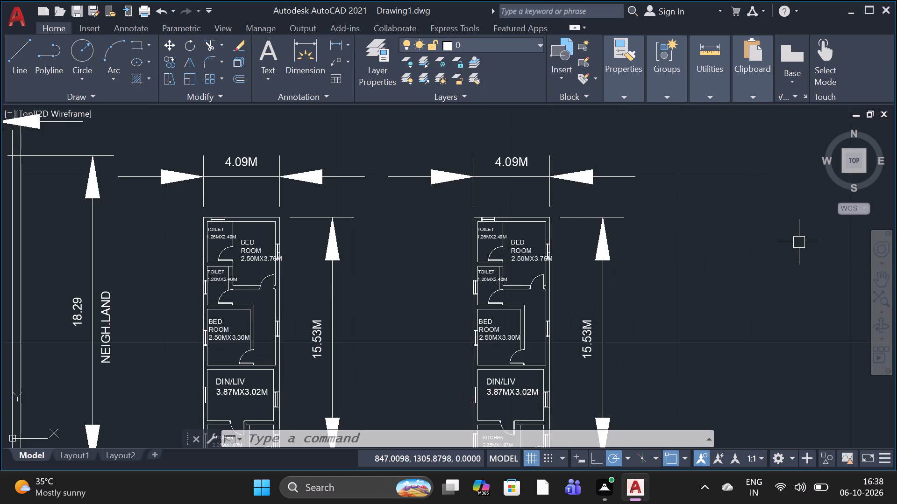
{"action": "scroll", "coordinate": [798, 248], "scroll_direction": "down", "scroll_amount": 1}
{"action": "scroll", "coordinate": [712, 346], "scroll_direction": "down", "scroll_amount": 1}
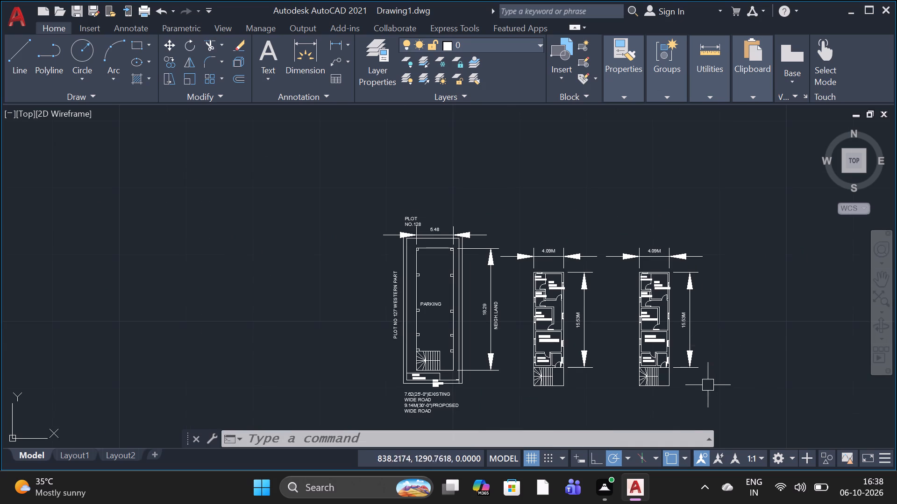
{"action": "scroll", "coordinate": [689, 420], "scroll_direction": "up", "scroll_amount": 2}
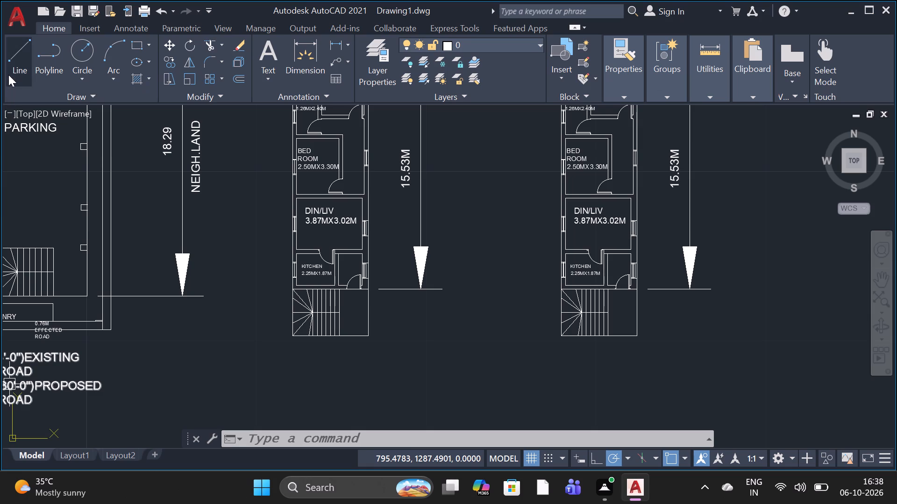
{"action": "scroll", "coordinate": [346, 392], "scroll_direction": "up", "scroll_amount": 2}
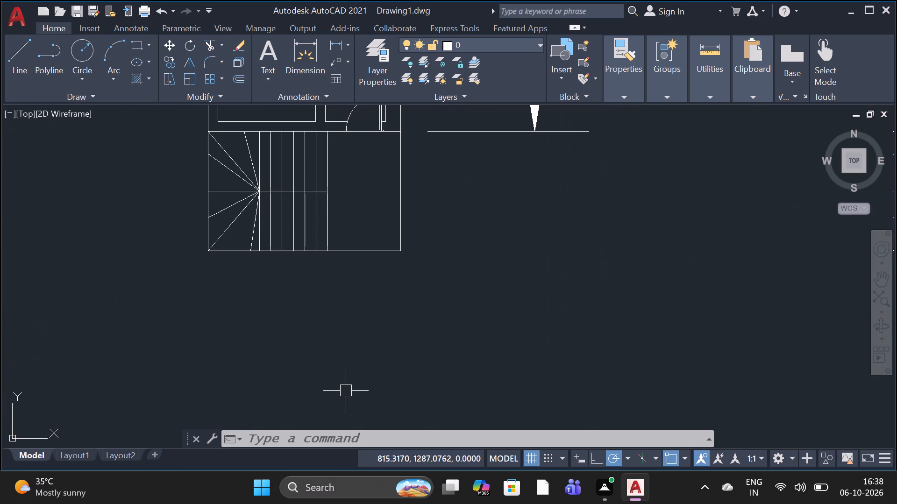
{"action": "type", "text": "T"}
{"action": "key", "text": "space"}
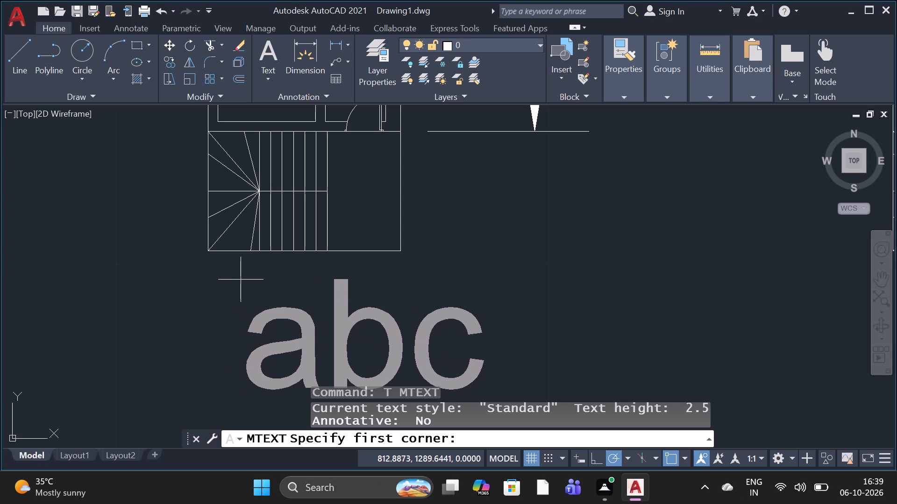
{"action": "left_click", "coordinate": [232, 269]}
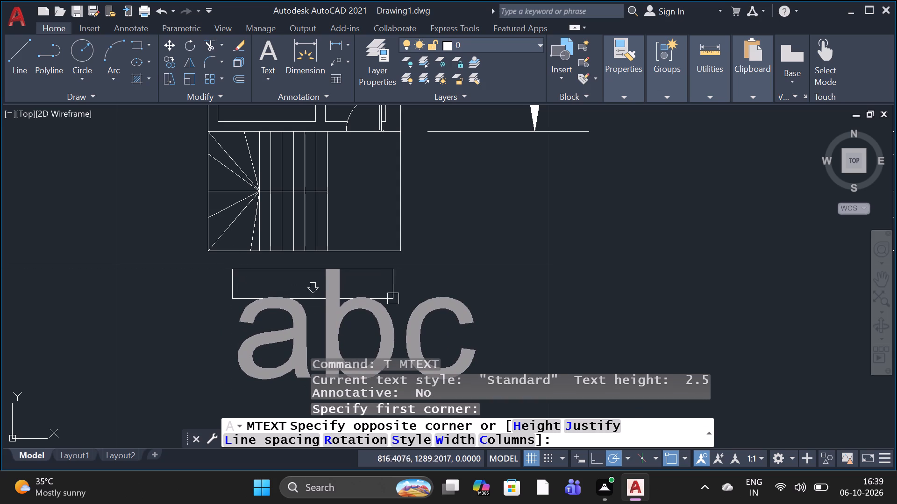
{"action": "left_click", "coordinate": [425, 297]}
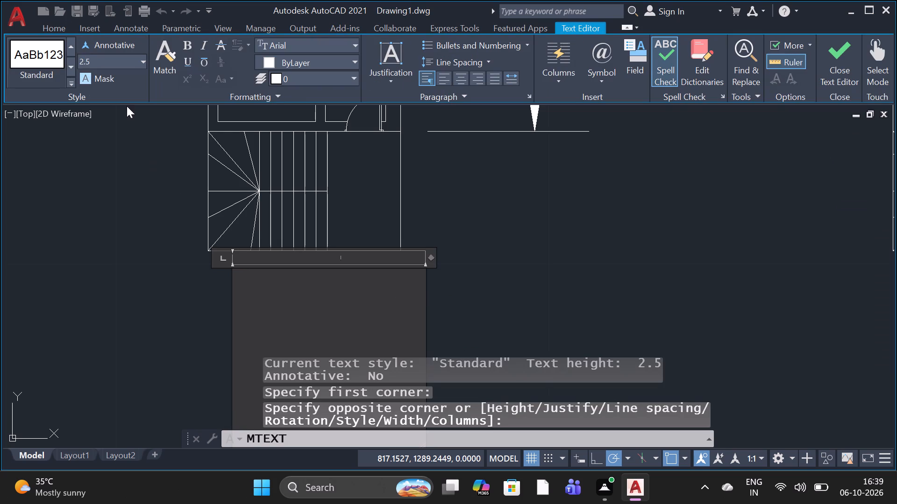
{"action": "left_click", "coordinate": [145, 58]}
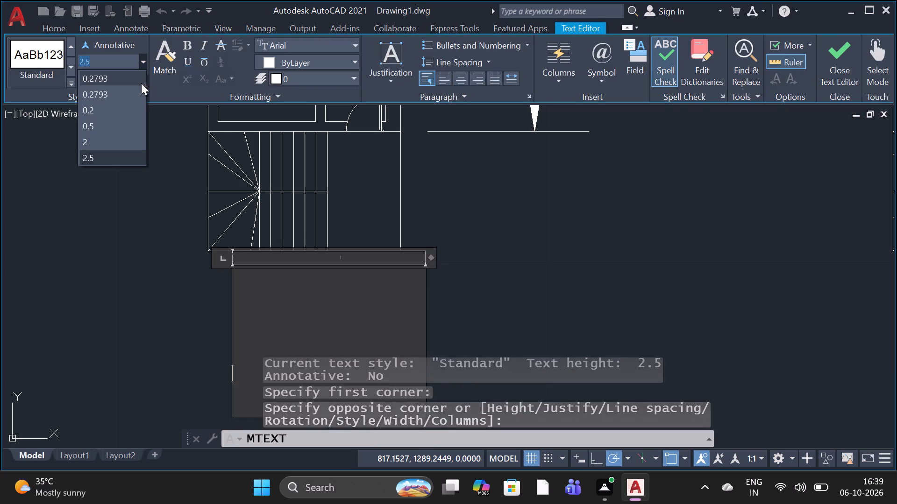
{"action": "left_click", "coordinate": [130, 126]}
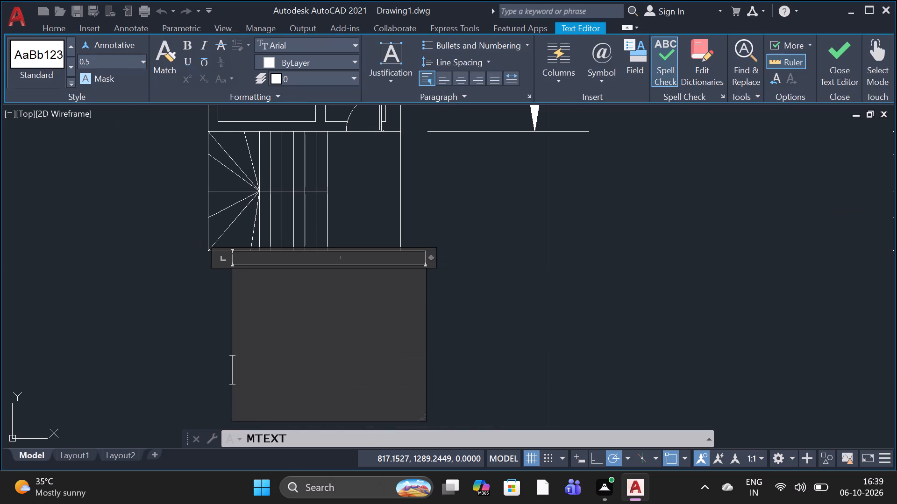
{"action": "key", "text": "f"}
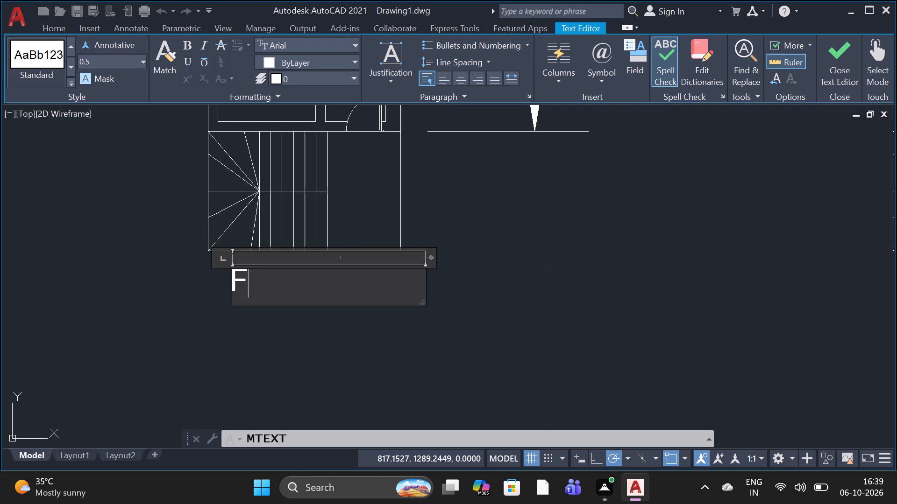
{"action": "key", "text": "i"}
{"action": "key", "text": "s"}
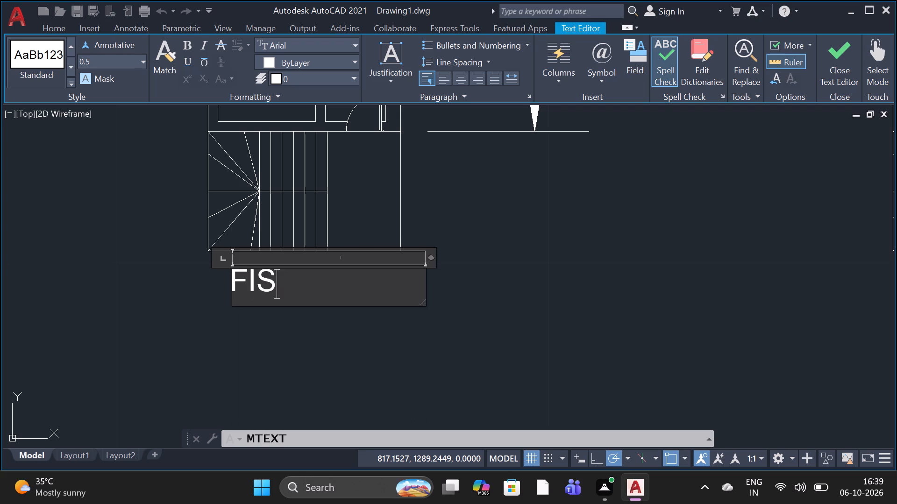
{"action": "key", "text": "BackSpace"}
{"action": "type", "text": "RST"}
{"action": "key", "text": "space"}
{"action": "type", "text": "FL"}
{"action": "type", "text": "OOR"}
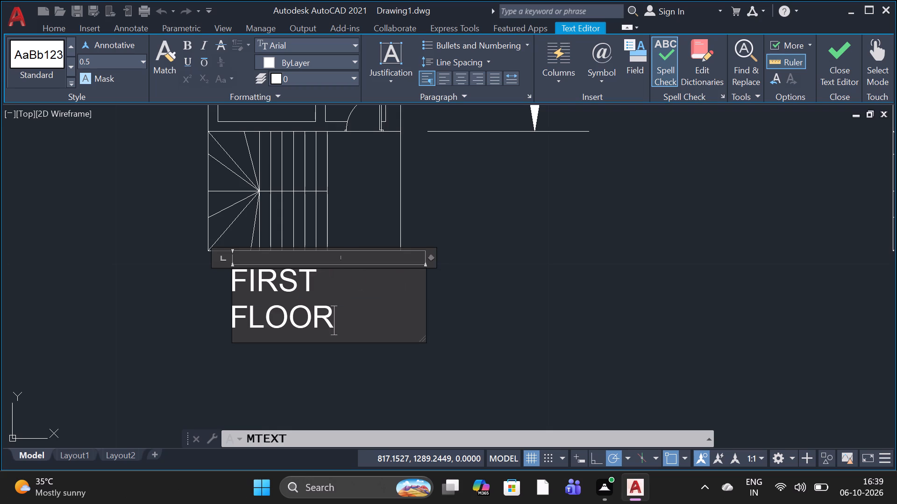
{"action": "left_click", "coordinate": [351, 372]}
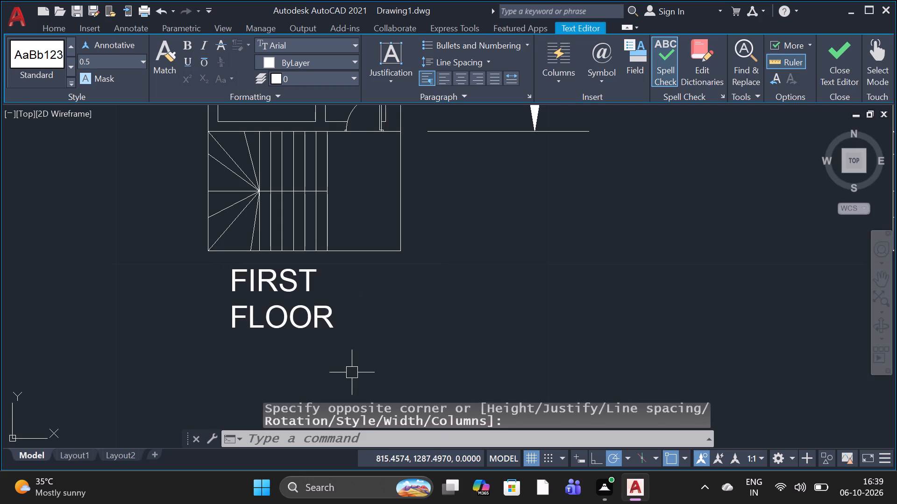
Draw a horizontal line under the FIRST FLOOR label, extending slightly past the text on both sides.
{"action": "scroll", "coordinate": [355, 330], "scroll_direction": "down", "scroll_amount": 2}
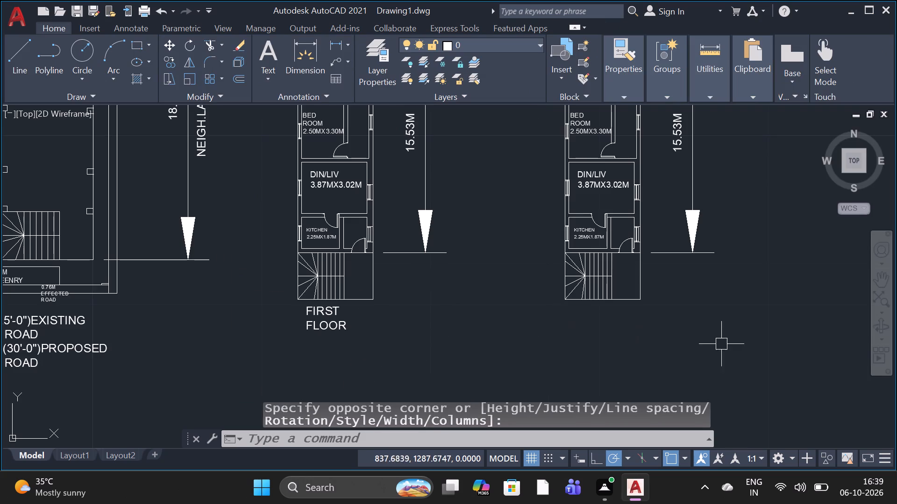
{"action": "scroll", "coordinate": [658, 330], "scroll_direction": "up", "scroll_amount": 1}
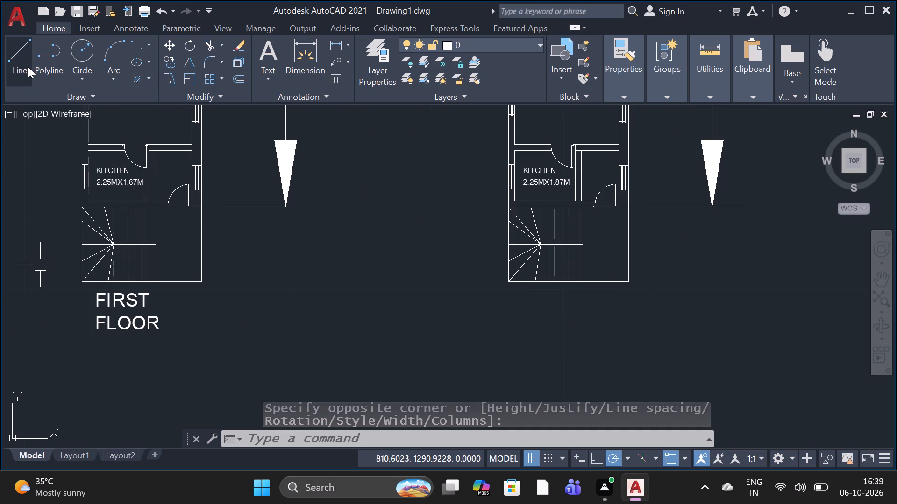
{"action": "left_click", "coordinate": [25, 68]}
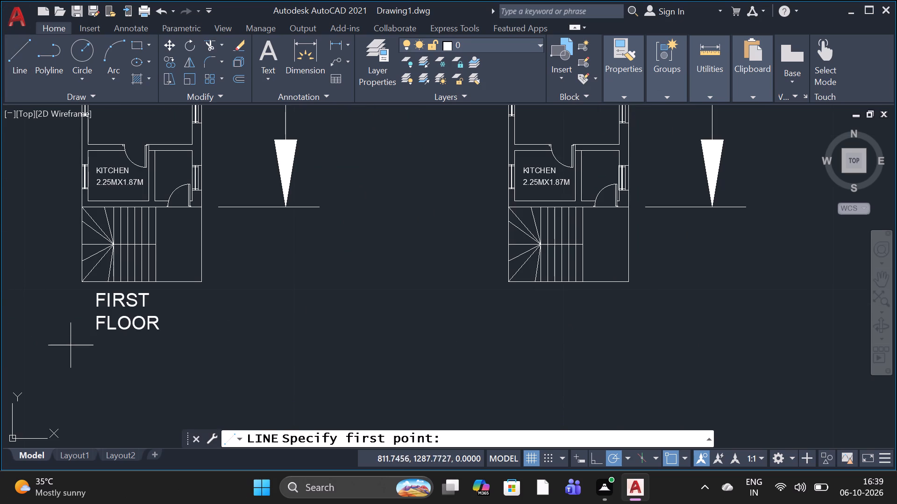
{"action": "left_click", "coordinate": [79, 330]}
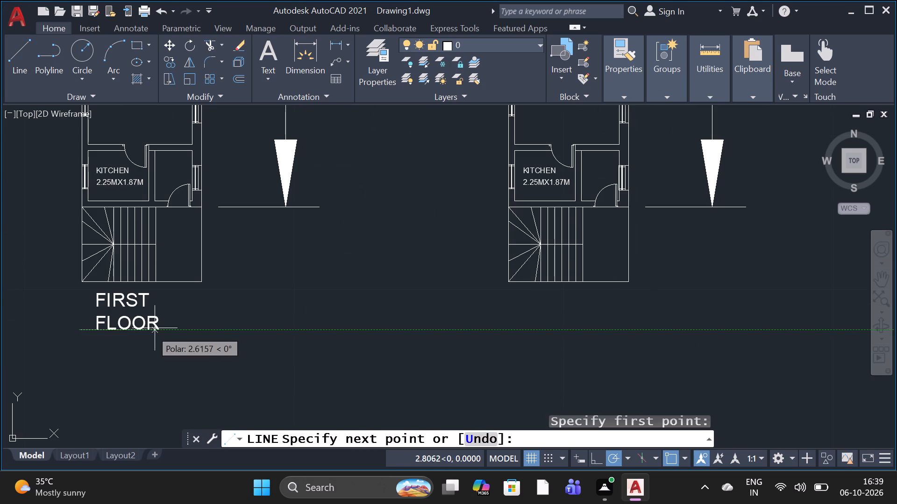
{"action": "left_click", "coordinate": [192, 329]}
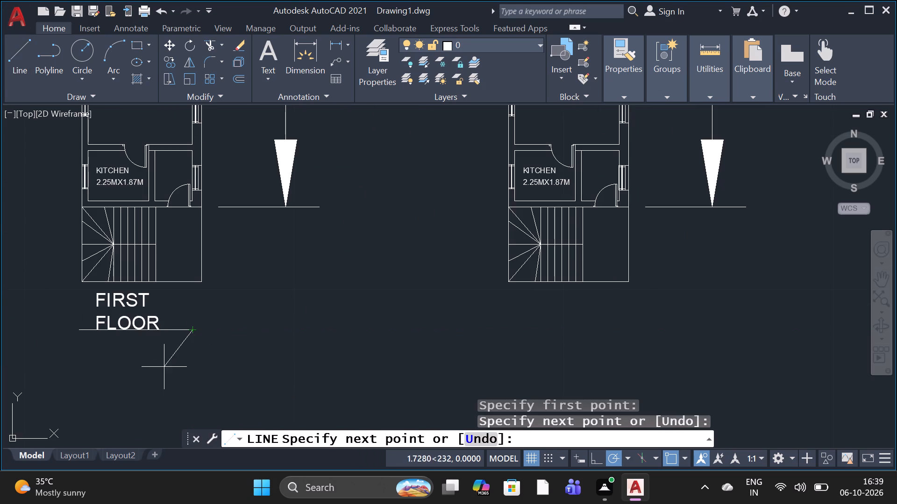
{"action": "key", "text": "space"}
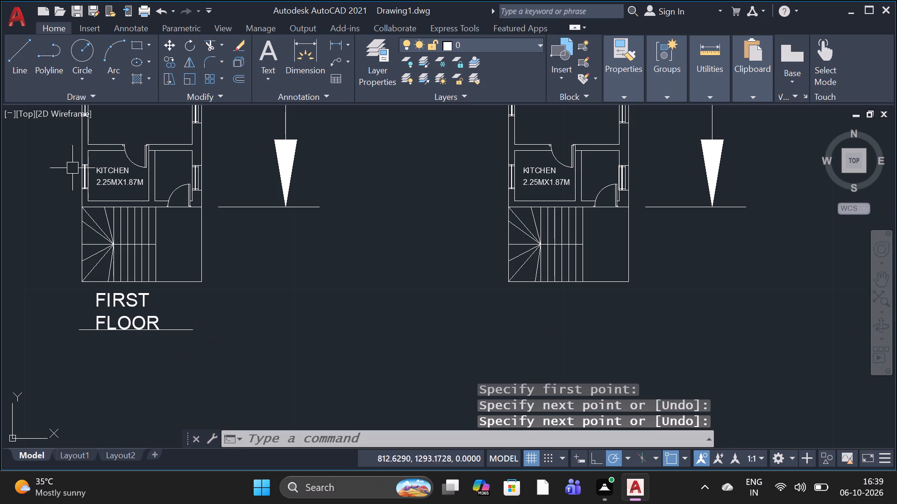
Add the multiline text SECONDFLOOR, preceded by a blank line, at text height 0.5 below the staircase of the copied floor plan.
{"action": "scroll", "coordinate": [596, 345], "scroll_direction": "up", "scroll_amount": 2}
{"action": "scroll", "coordinate": [597, 345], "scroll_direction": "down", "scroll_amount": 2}
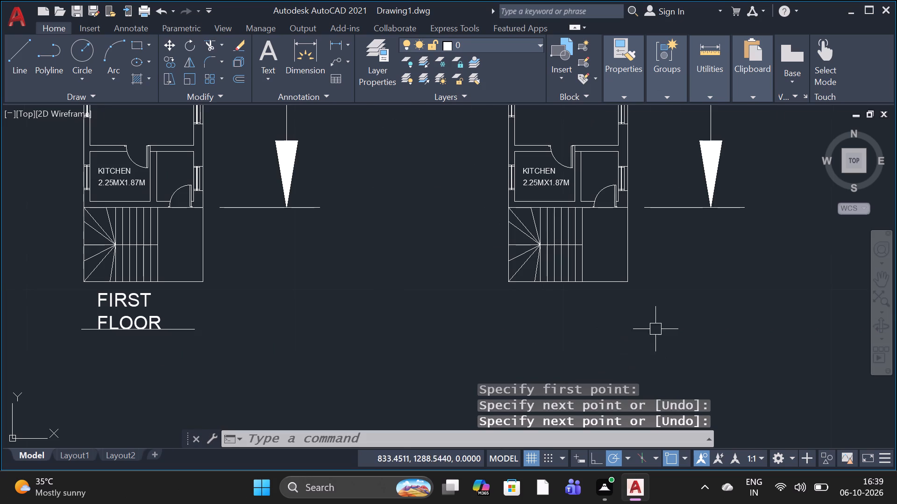
{"action": "scroll", "coordinate": [677, 308], "scroll_direction": "up", "scroll_amount": 2}
{"action": "type", "text": "T"}
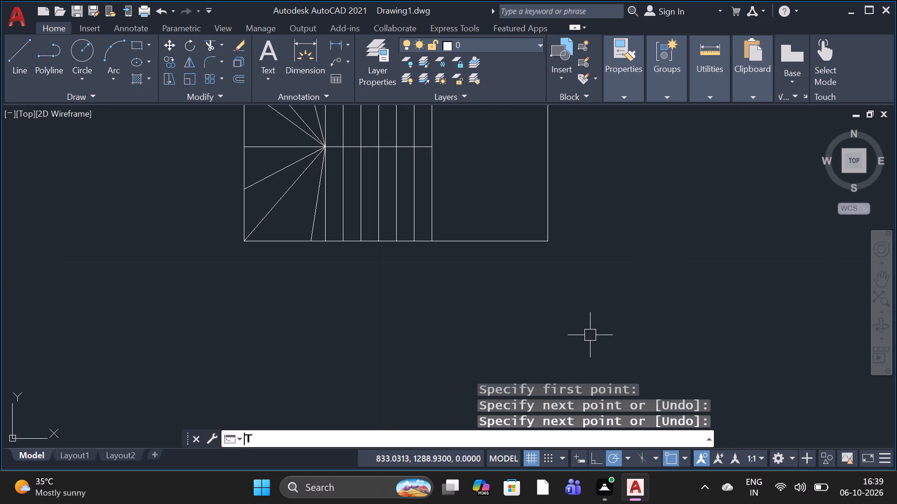
{"action": "key", "text": "space"}
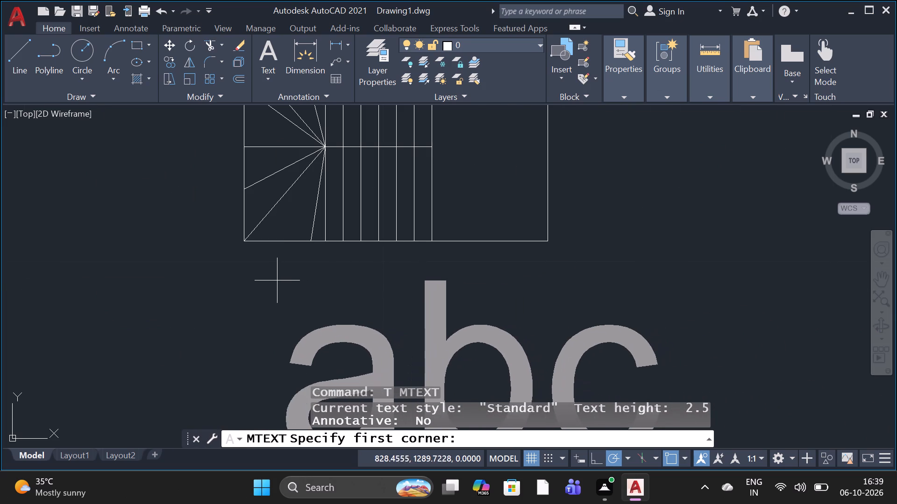
{"action": "left_click", "coordinate": [263, 267]}
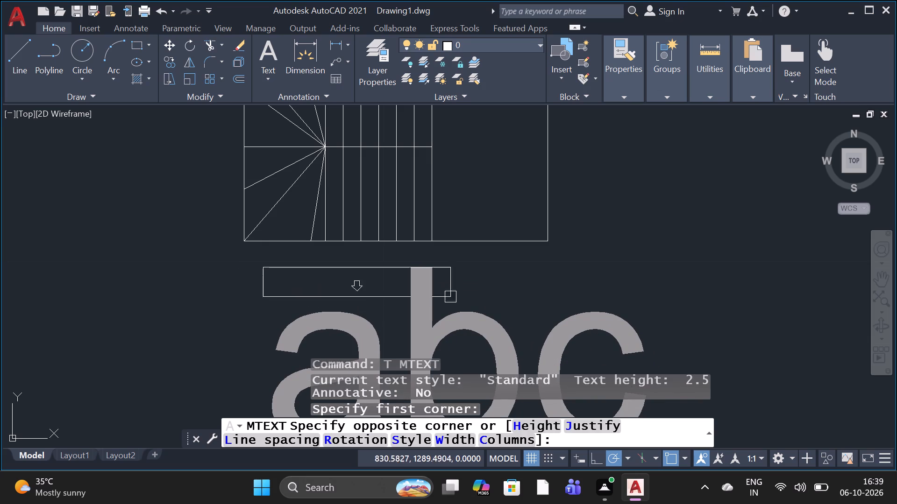
{"action": "left_click", "coordinate": [553, 312]}
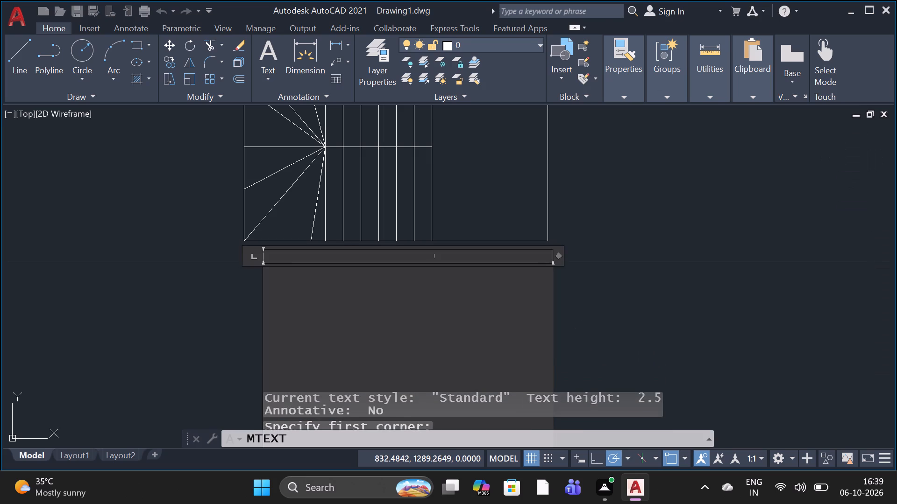
{"action": "left_click", "coordinate": [142, 61]}
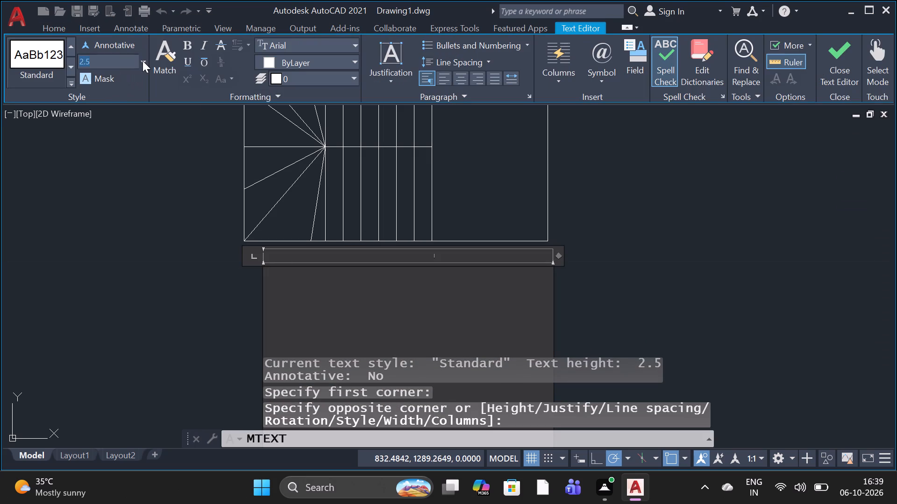
{"action": "left_click", "coordinate": [118, 125]}
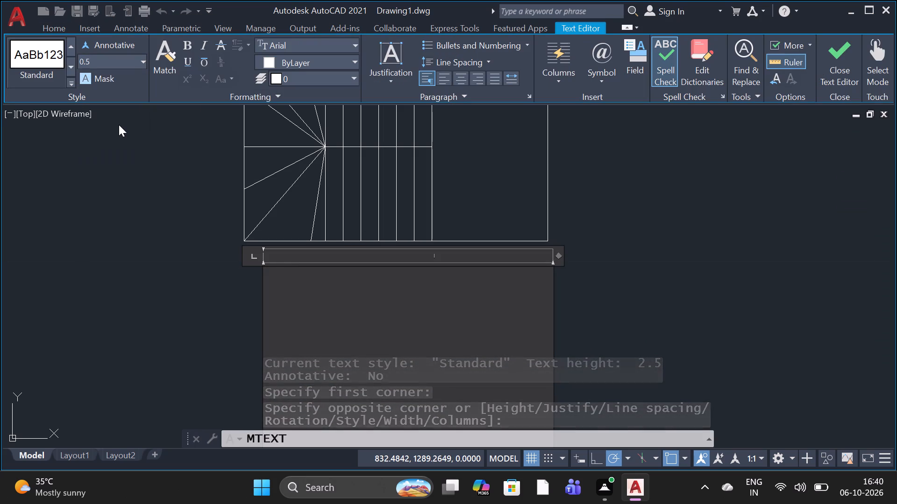
{"action": "key", "text": "Return"}
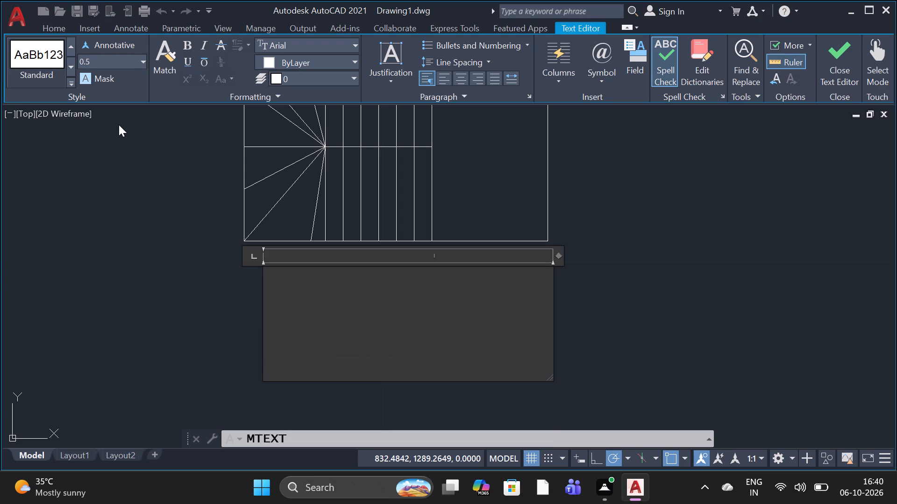
{"action": "type", "text": "SEN"}
{"action": "key", "text": "BackSpace"}
{"action": "type", "text": "CO"}
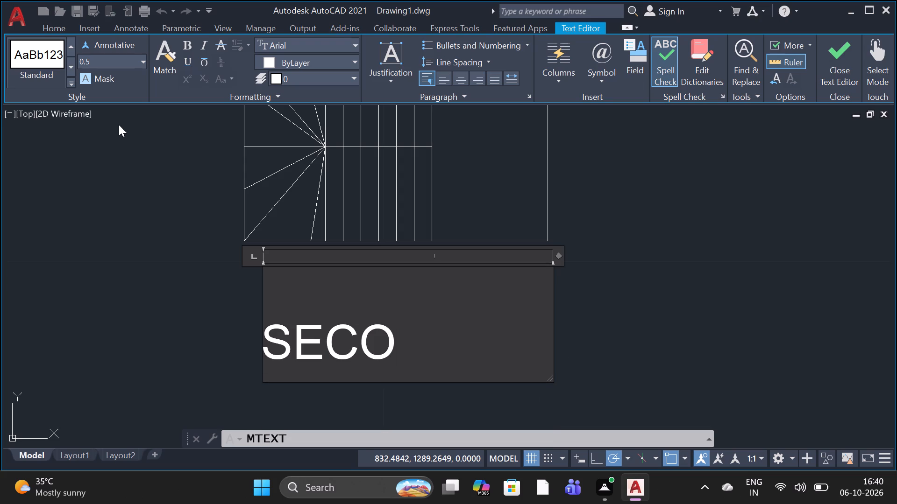
{"action": "key", "text": "n"}
{"action": "key", "text": "d"}
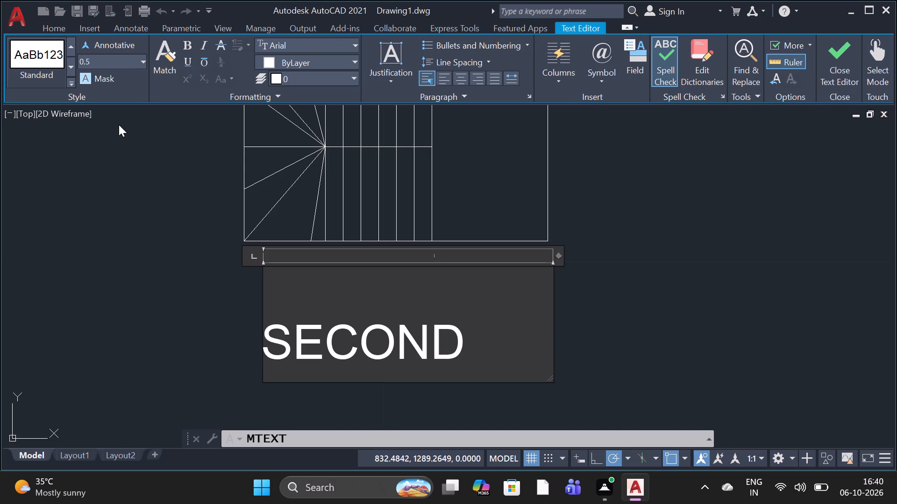
{"action": "type", "text": "FL"}
{"action": "type", "text": "OOR"}
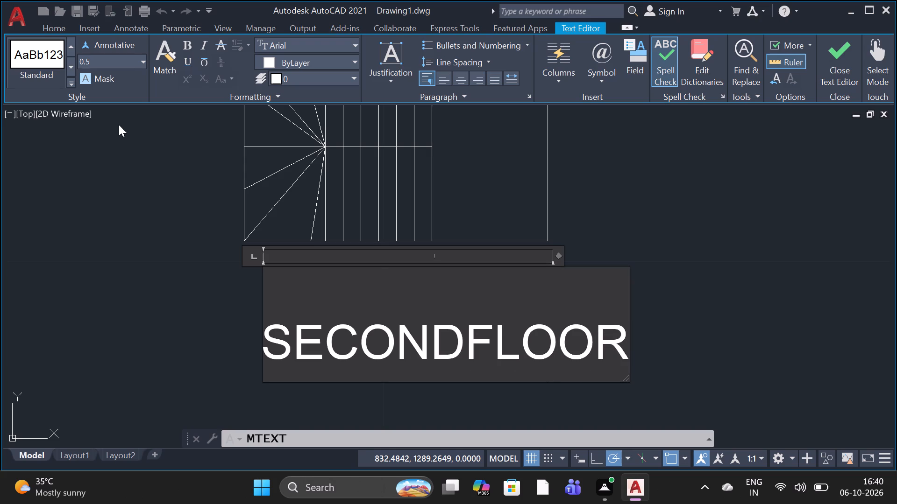
{"action": "left_click", "coordinate": [179, 341]}
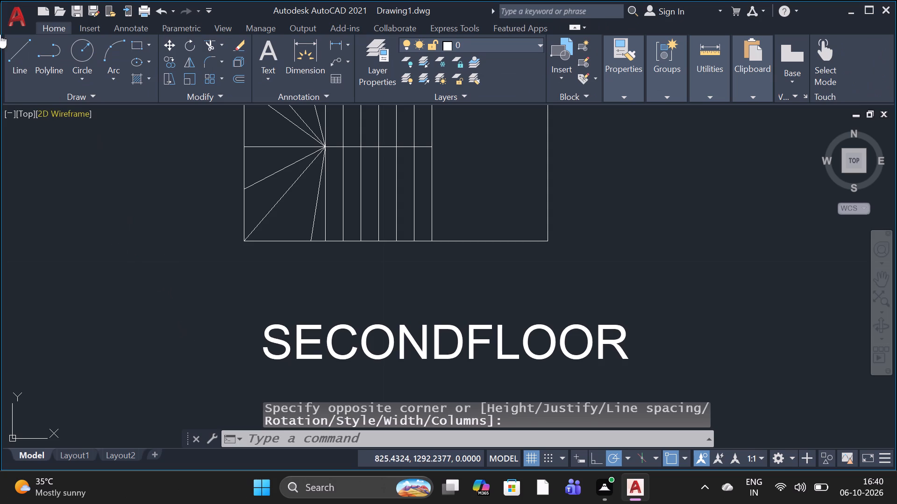
Draw a horizontal line under the SECONDFLOOR label, extending slightly past the text on both sides.
{"action": "left_click", "coordinate": [19, 47]}
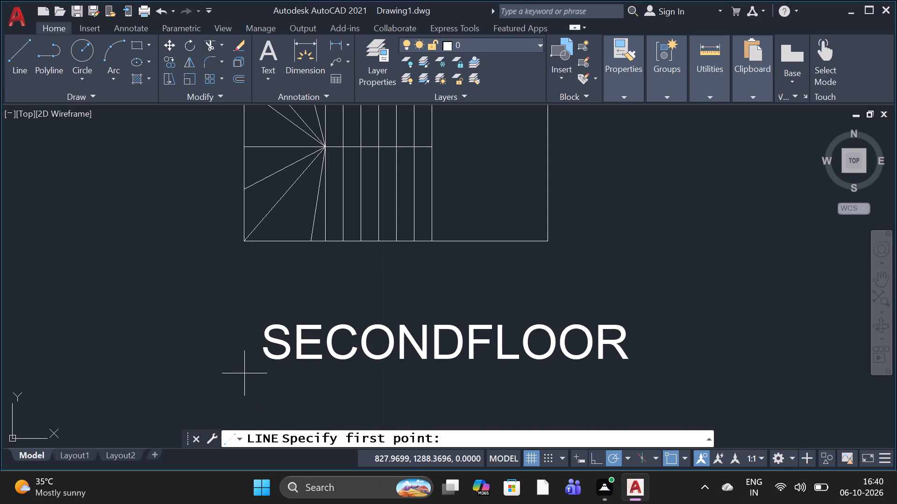
{"action": "left_click", "coordinate": [248, 370]}
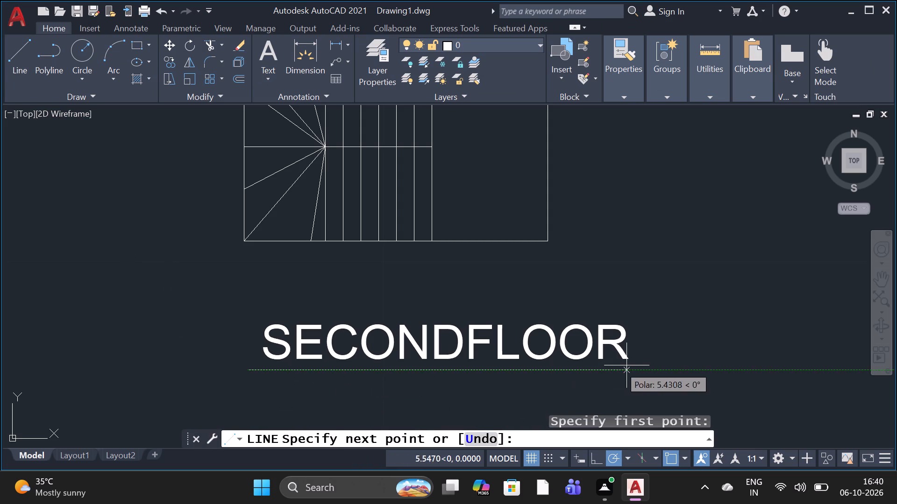
{"action": "left_click", "coordinate": [660, 371]}
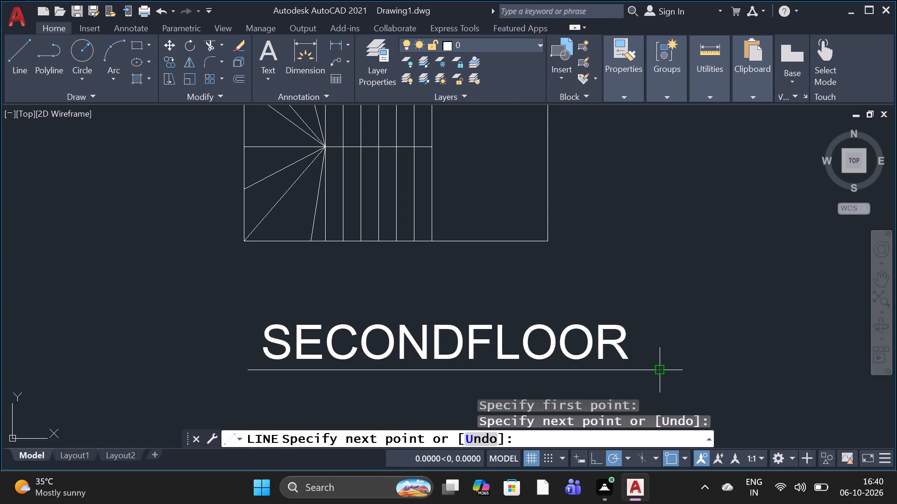
{"action": "key", "text": "space"}
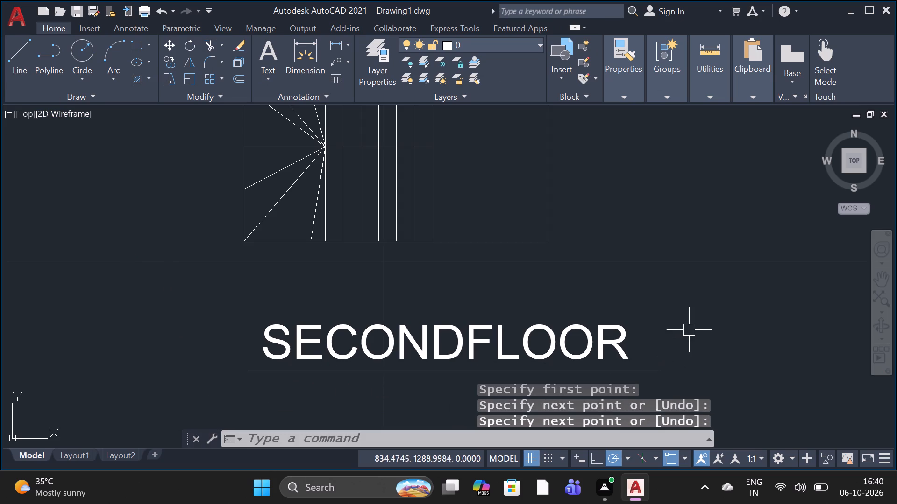
{"action": "scroll", "coordinate": [685, 312], "scroll_direction": "down", "scroll_amount": 3}
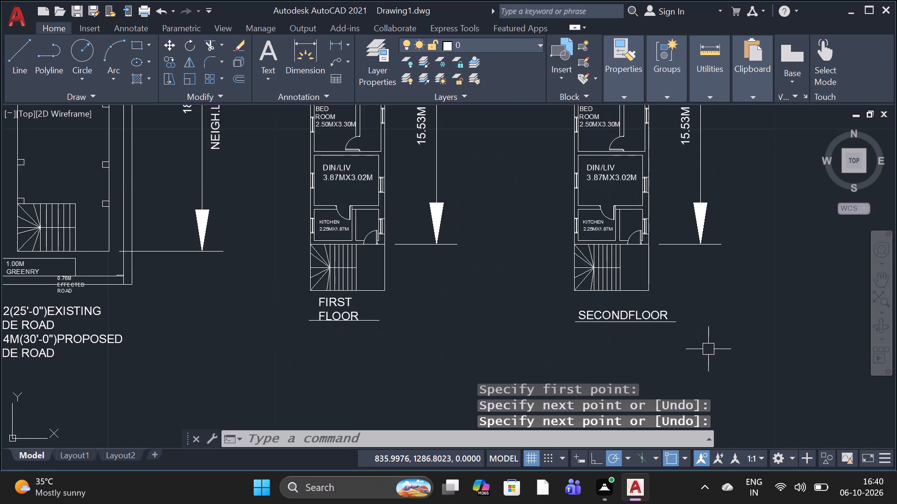
{"action": "scroll", "coordinate": [708, 349], "scroll_direction": "down", "scroll_amount": 1}
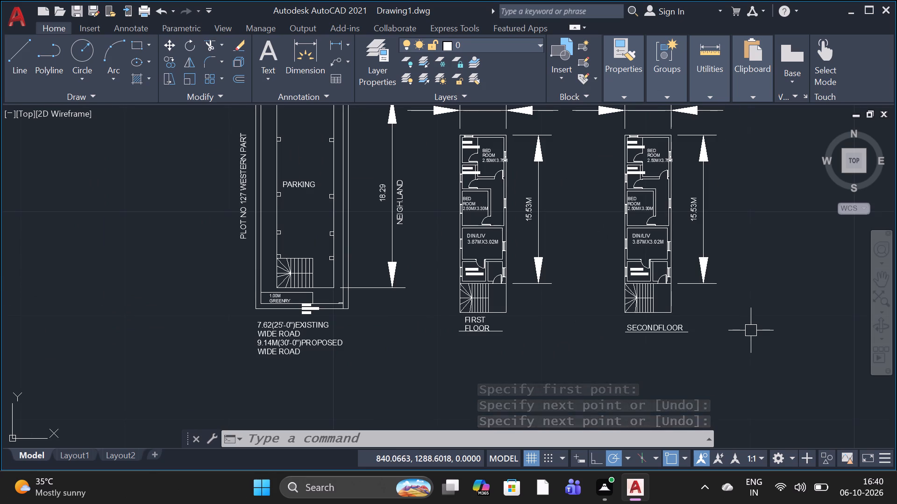
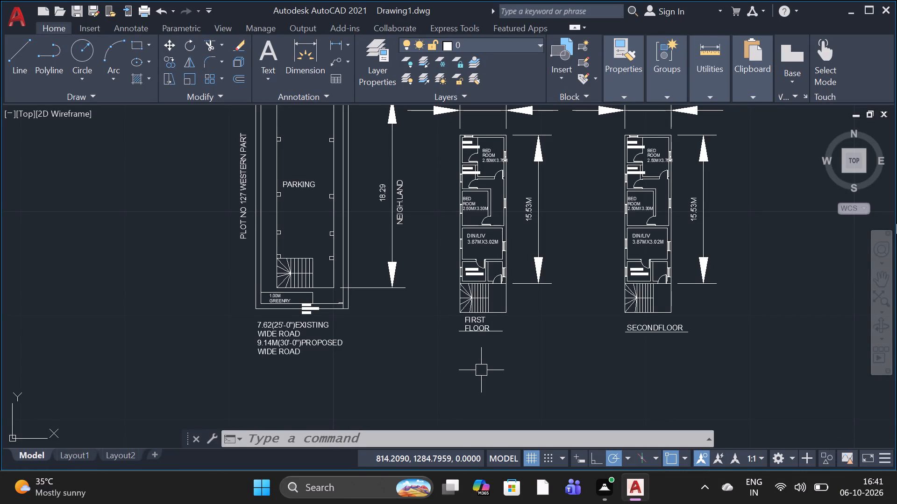
Examine the first-floor and second-floor plans, including their room layouts and overall length dimensions.
{"action": "scroll", "coordinate": [827, 224], "scroll_direction": "up", "scroll_amount": 1}
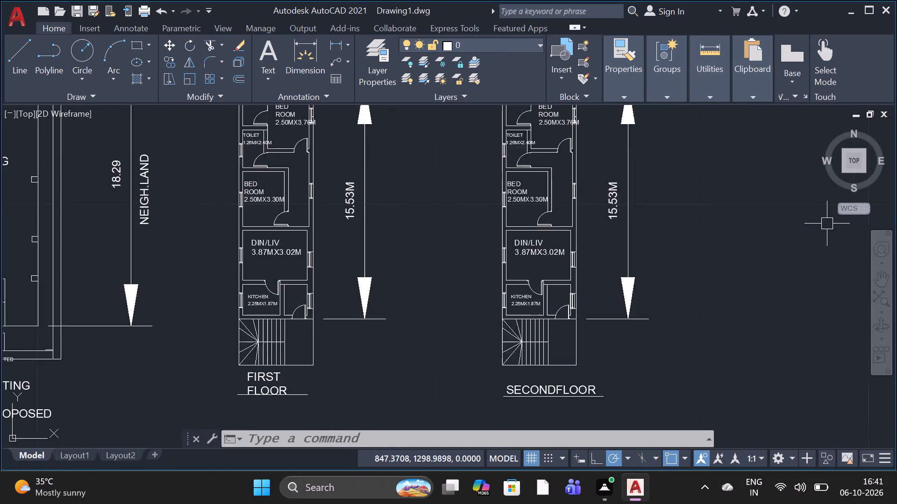
{"action": "scroll", "coordinate": [827, 224], "scroll_direction": "up", "scroll_amount": 2}
{"action": "scroll", "coordinate": [805, 224], "scroll_direction": "down", "scroll_amount": 2}
{"action": "scroll", "coordinate": [789, 187], "scroll_direction": "up", "scroll_amount": 2}
{"action": "scroll", "coordinate": [781, 196], "scroll_direction": "down", "scroll_amount": 2}
{"action": "scroll", "coordinate": [780, 165], "scroll_direction": "up", "scroll_amount": 2}
{"action": "scroll", "coordinate": [777, 168], "scroll_direction": "down", "scroll_amount": 3}
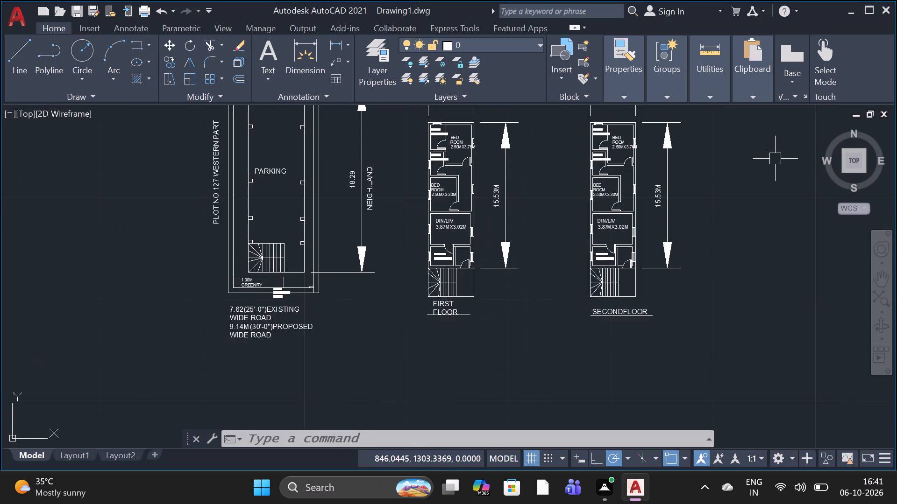
{"action": "scroll", "coordinate": [778, 148], "scroll_direction": "up", "scroll_amount": 2}
{"action": "scroll", "coordinate": [777, 153], "scroll_direction": "down", "scroll_amount": 2}
{"action": "scroll", "coordinate": [788, 159], "scroll_direction": "up", "scroll_amount": 2}
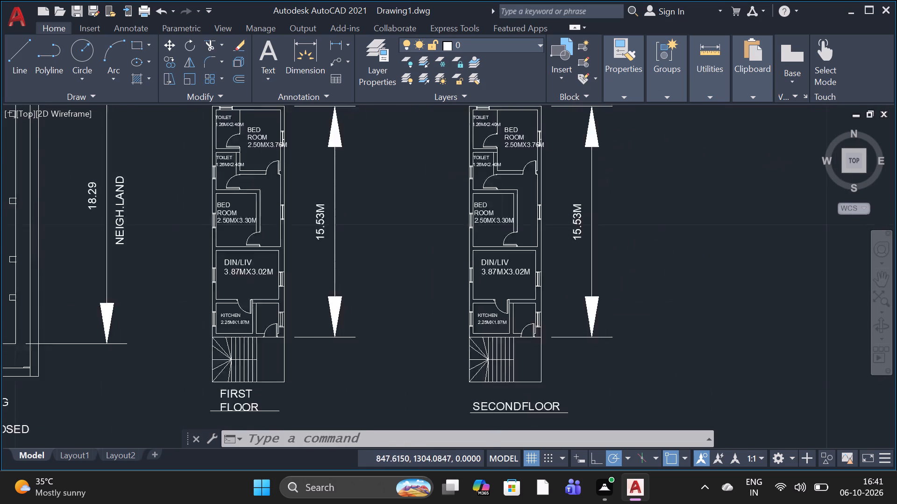
{"action": "scroll", "coordinate": [790, 159], "scroll_direction": "up", "scroll_amount": 2}
{"action": "scroll", "coordinate": [762, 195], "scroll_direction": "down", "scroll_amount": 3}
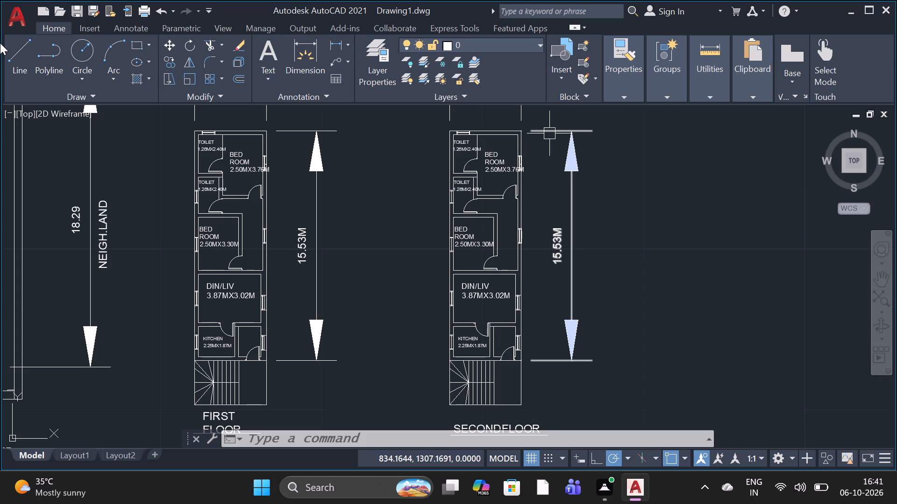
Draw a horizontal line beside the second-floor plan, starting level with the lower end of its 15.53M dimension.
{"action": "left_click", "coordinate": [29, 39]}
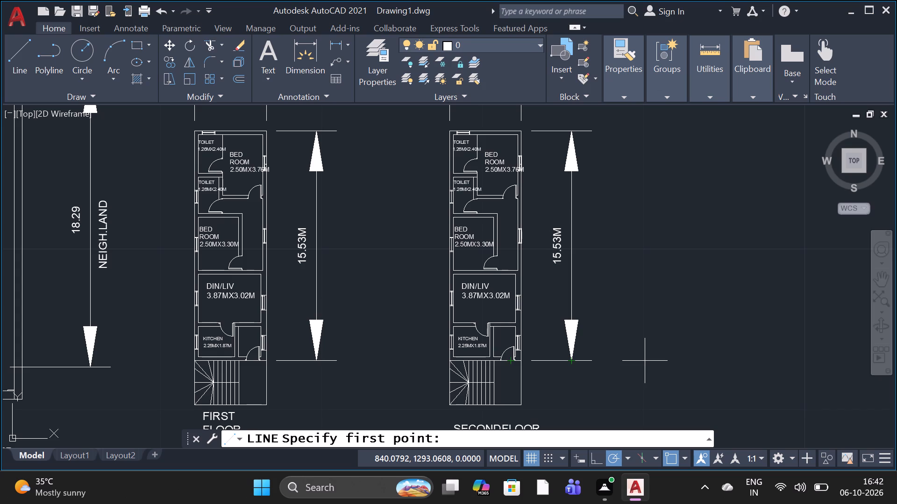
{"action": "left_click", "coordinate": [645, 361]}
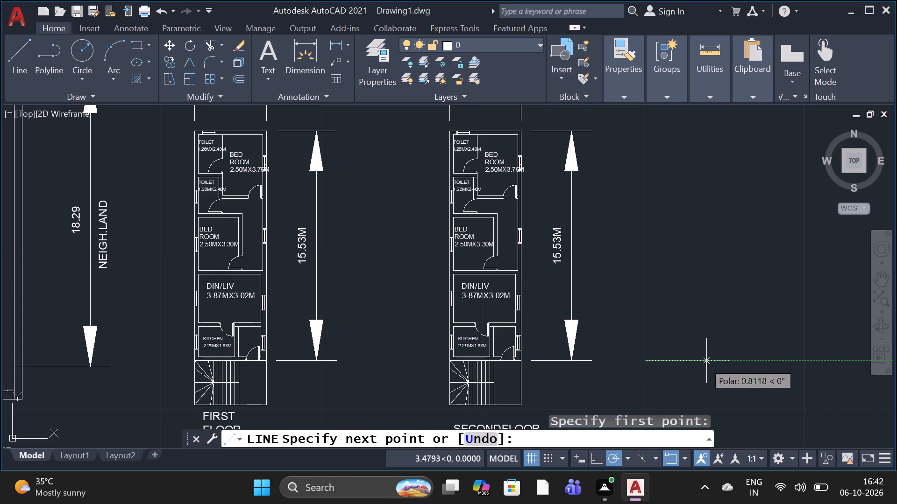
{"action": "scroll", "coordinate": [719, 358], "scroll_direction": "down", "scroll_amount": 1}
{"action": "scroll", "coordinate": [771, 355], "scroll_direction": "up", "scroll_amount": 1}
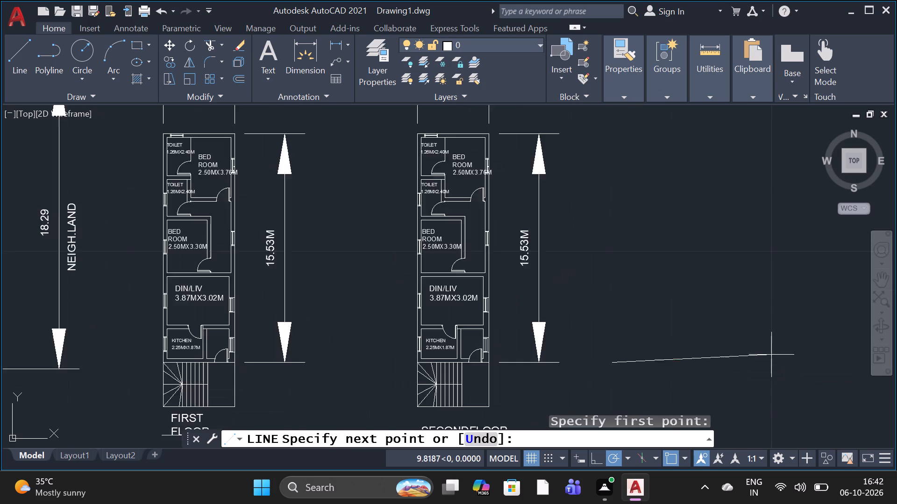
{"action": "scroll", "coordinate": [771, 355], "scroll_direction": "up", "scroll_amount": 2}
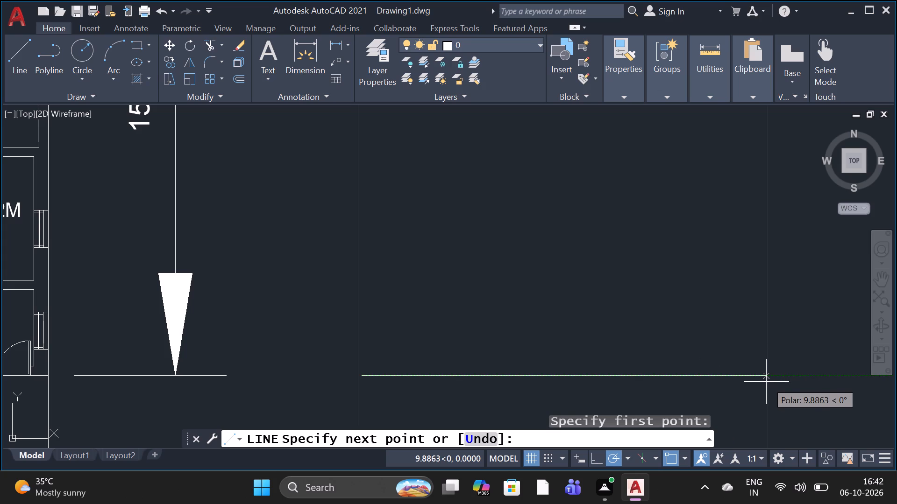
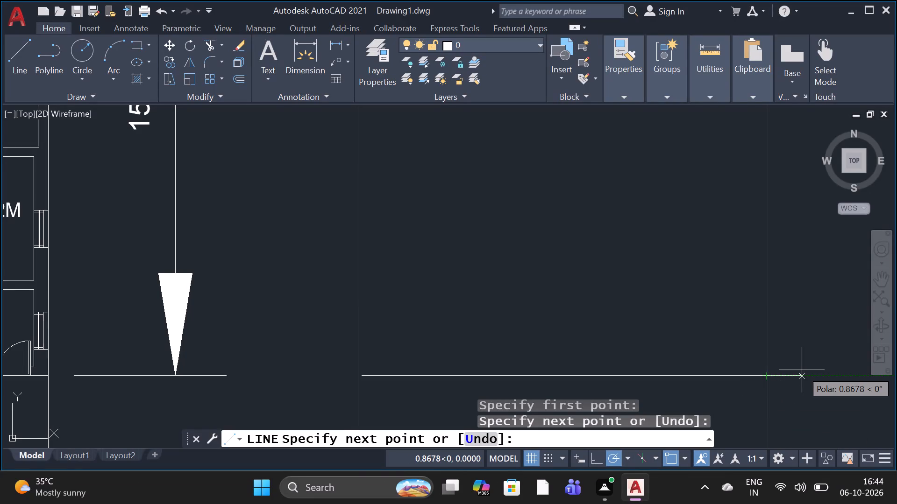
Finish the line command and delete the horizontal line just drawn beside the second-floor plan.
{"action": "key", "text": "space"}
{"action": "scroll", "coordinate": [693, 226], "scroll_direction": "down", "scroll_amount": 3}
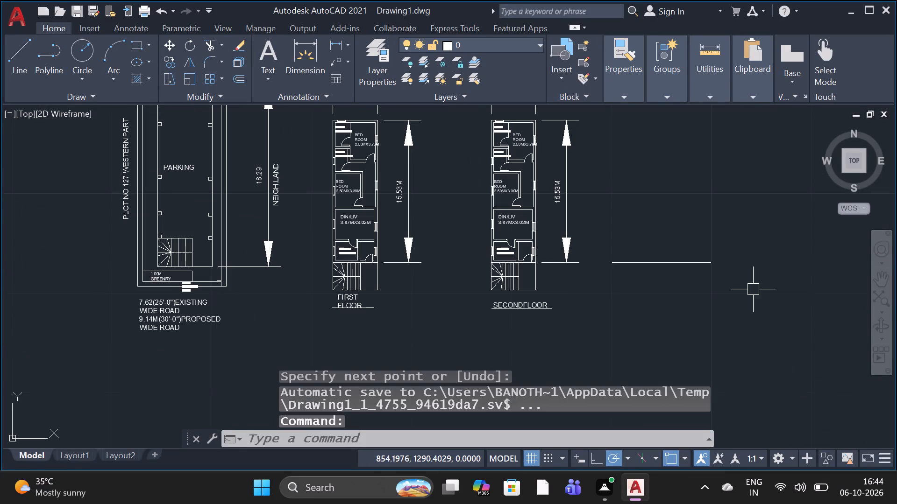
{"action": "scroll", "coordinate": [827, 238], "scroll_direction": "up", "scroll_amount": 3}
{"action": "scroll", "coordinate": [703, 265], "scroll_direction": "down", "scroll_amount": 2}
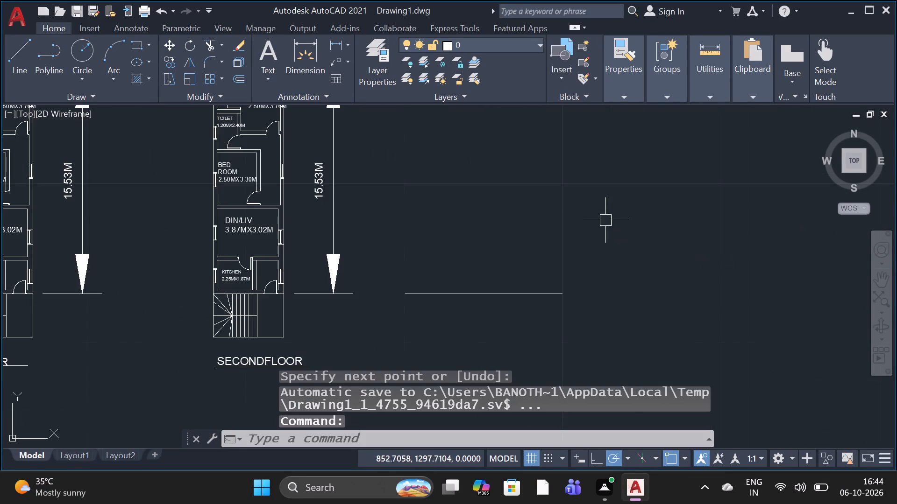
{"action": "scroll", "coordinate": [513, 194], "scroll_direction": "up", "scroll_amount": 1}
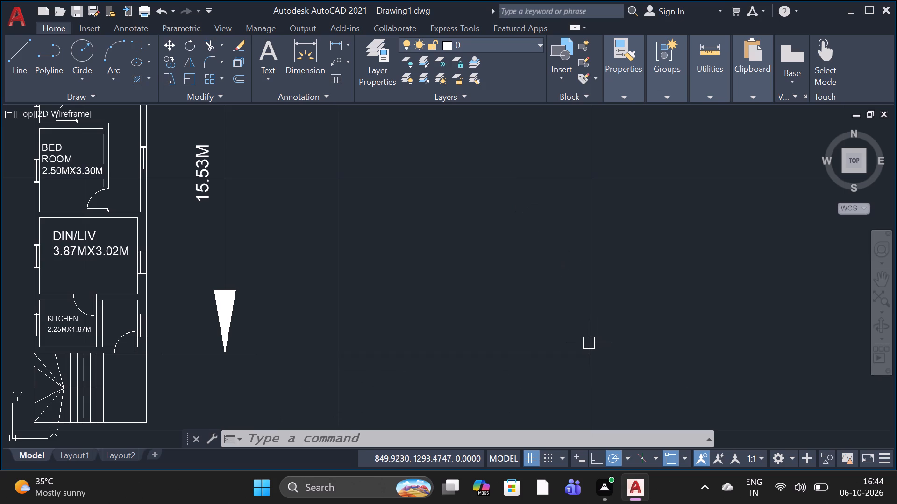
{"action": "scroll", "coordinate": [589, 345], "scroll_direction": "up", "scroll_amount": 1}
{"action": "scroll", "coordinate": [583, 316], "scroll_direction": "down", "scroll_amount": 1}
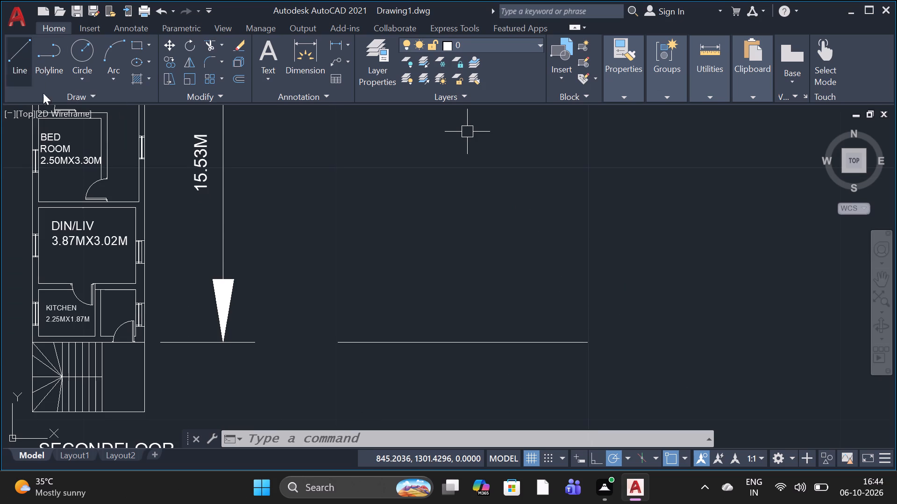
{"action": "scroll", "coordinate": [342, 252], "scroll_direction": "down", "scroll_amount": 1}
{"action": "scroll", "coordinate": [411, 282], "scroll_direction": "up", "scroll_amount": 1}
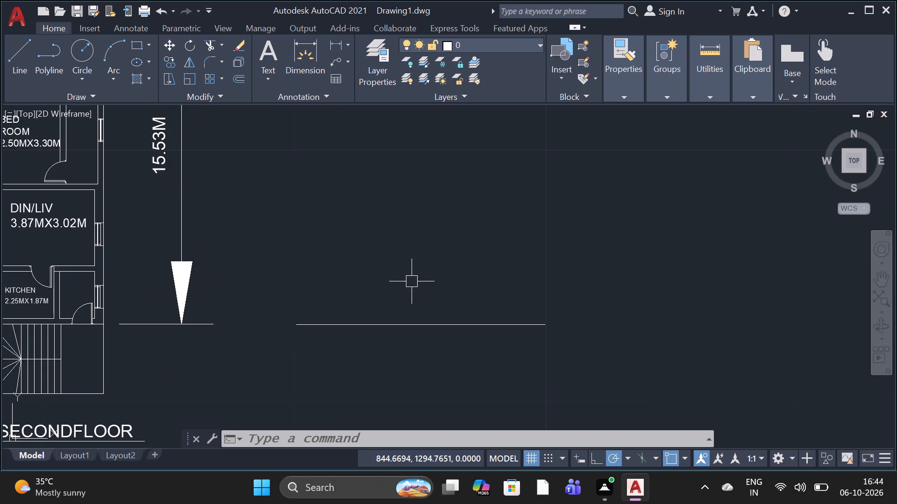
{"action": "scroll", "coordinate": [413, 286], "scroll_direction": "down", "scroll_amount": 1}
{"action": "left_click", "coordinate": [414, 309]}
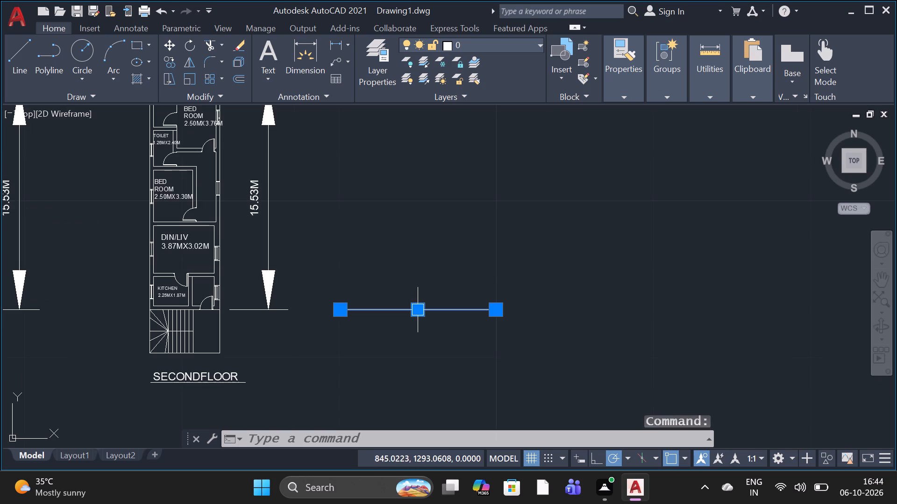
{"action": "key", "text": "Delete"}
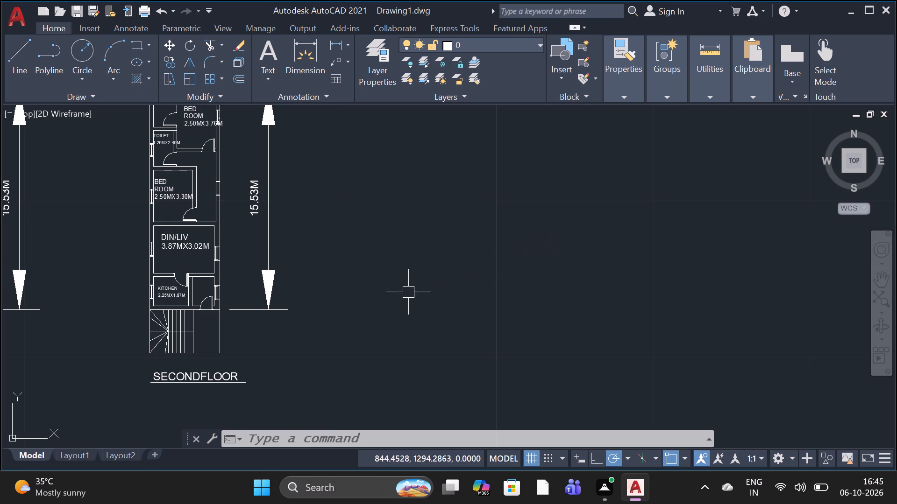
Start a new line beside the second-floor plan, level with the staircase's bottom edge and about 12.68 units from its outer corner.
{"action": "scroll", "coordinate": [408, 297], "scroll_direction": "down", "scroll_amount": 2}
{"action": "scroll", "coordinate": [488, 337], "scroll_direction": "up", "scroll_amount": 1}
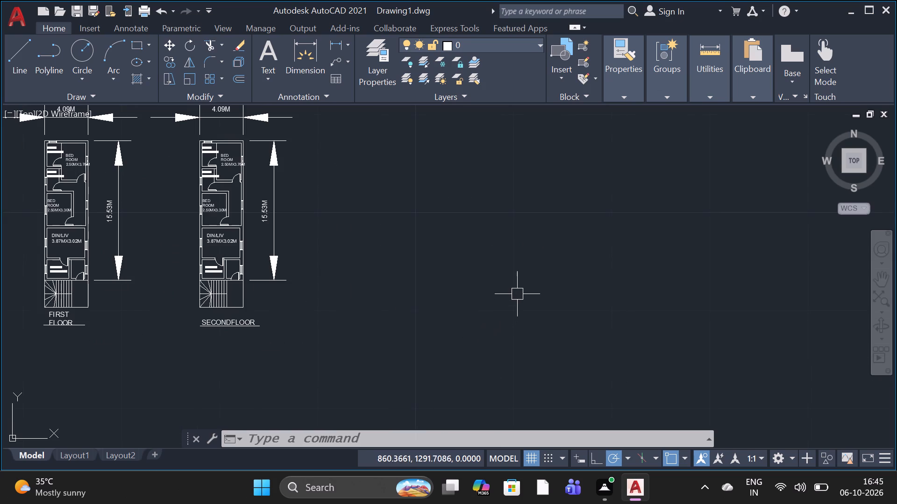
{"action": "scroll", "coordinate": [517, 295], "scroll_direction": "up", "scroll_amount": 1}
{"action": "scroll", "coordinate": [517, 294], "scroll_direction": "down", "scroll_amount": 1}
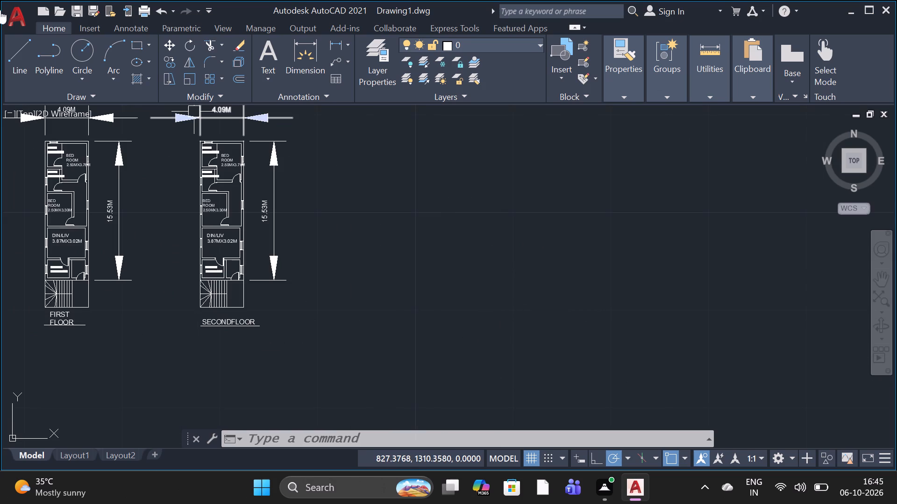
{"action": "left_click", "coordinate": [27, 58]}
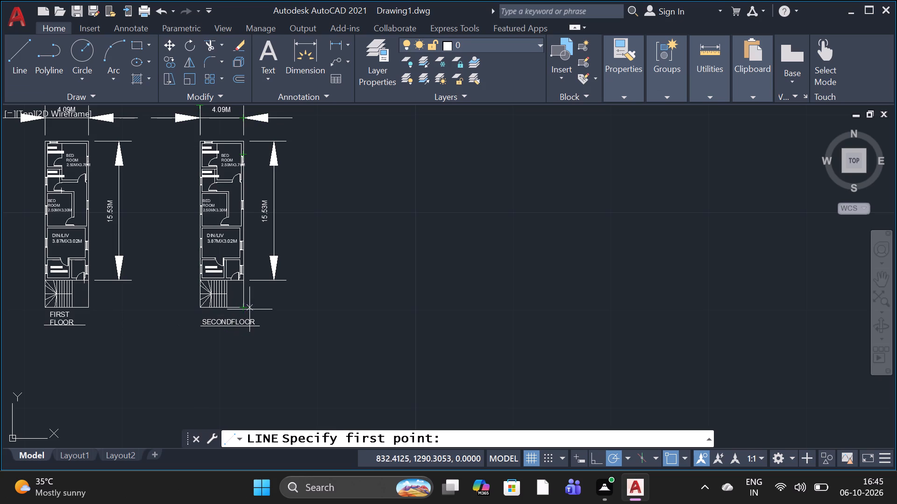
{"action": "left_click", "coordinate": [367, 314]}
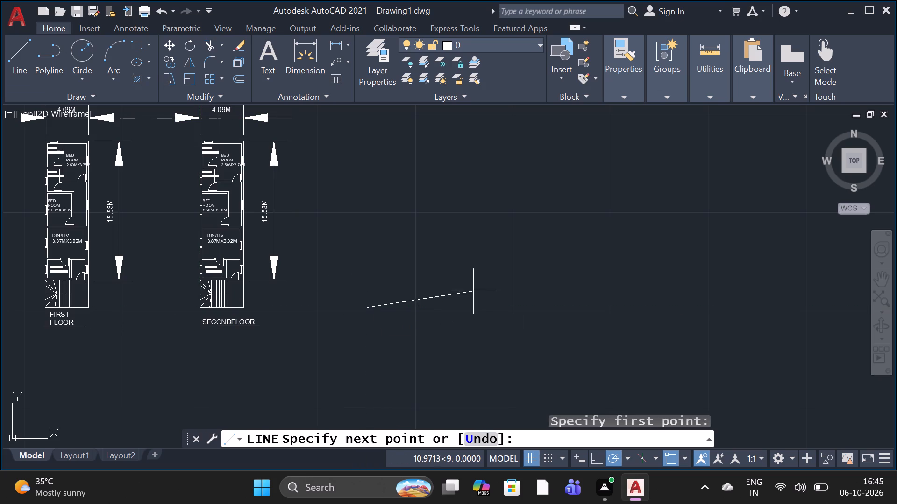
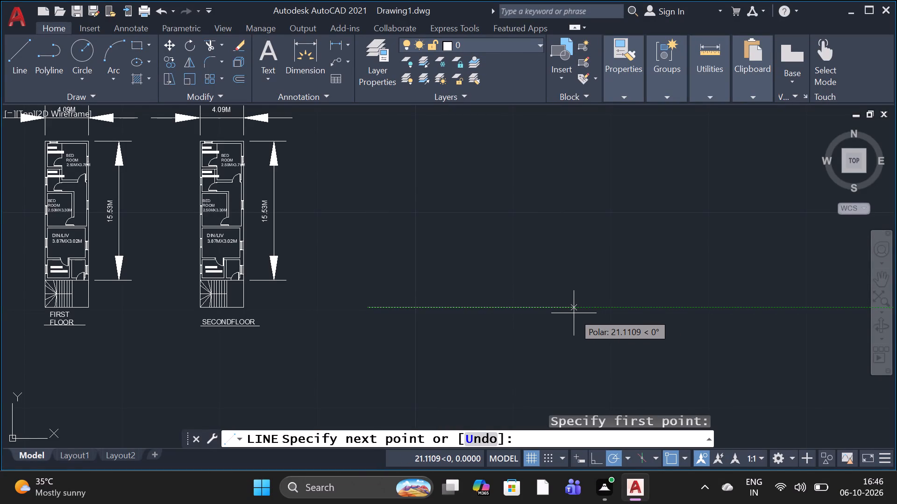
Restart the line closer to the second-floor plan, level with the staircase's bottom edge, and draw a 4.09 horizontal bottom edge.
{"action": "key", "text": "Escape"}
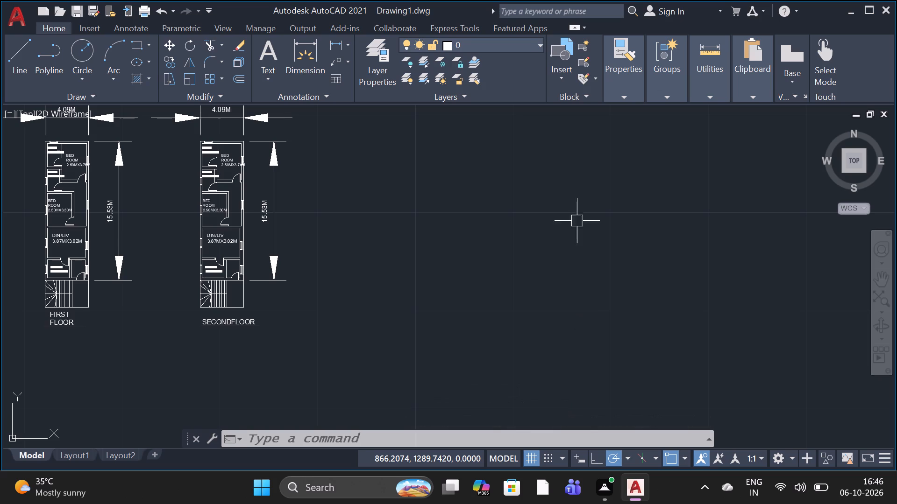
{"action": "scroll", "coordinate": [306, 307], "scroll_direction": "down", "scroll_amount": 2}
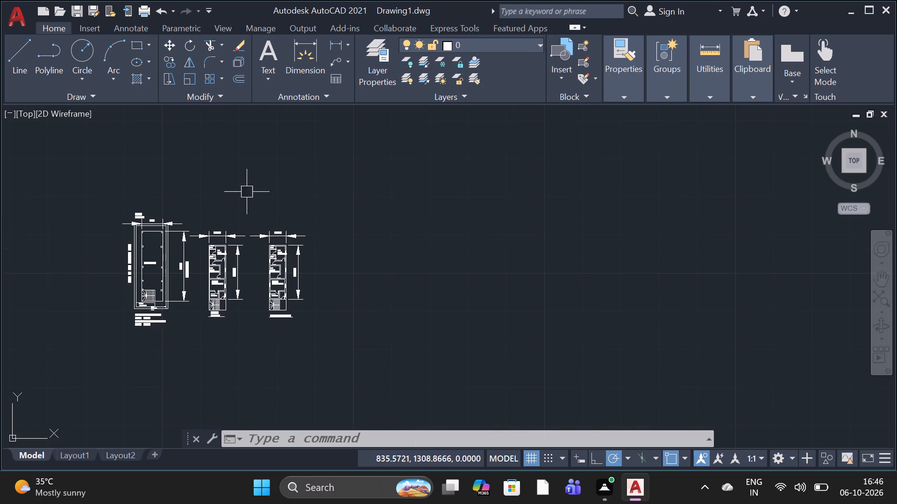
{"action": "left_click", "coordinate": [31, 59]}
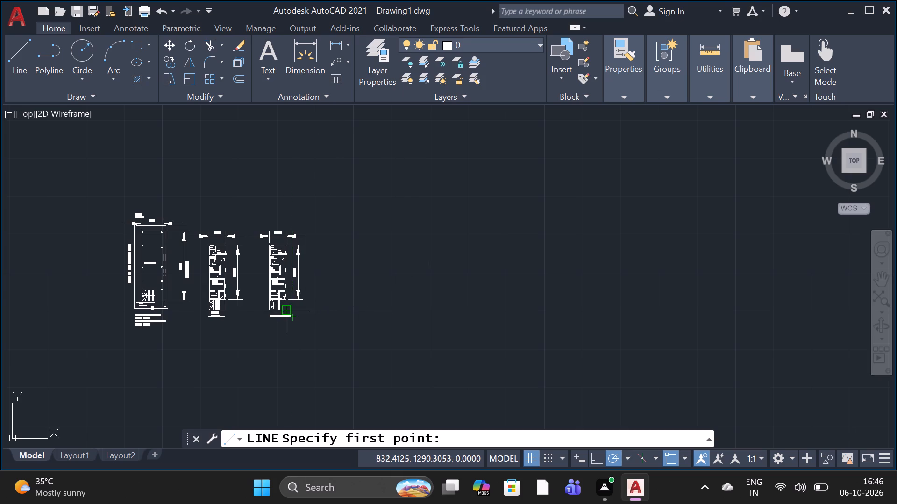
{"action": "scroll", "coordinate": [289, 309], "scroll_direction": "up", "scroll_amount": 2}
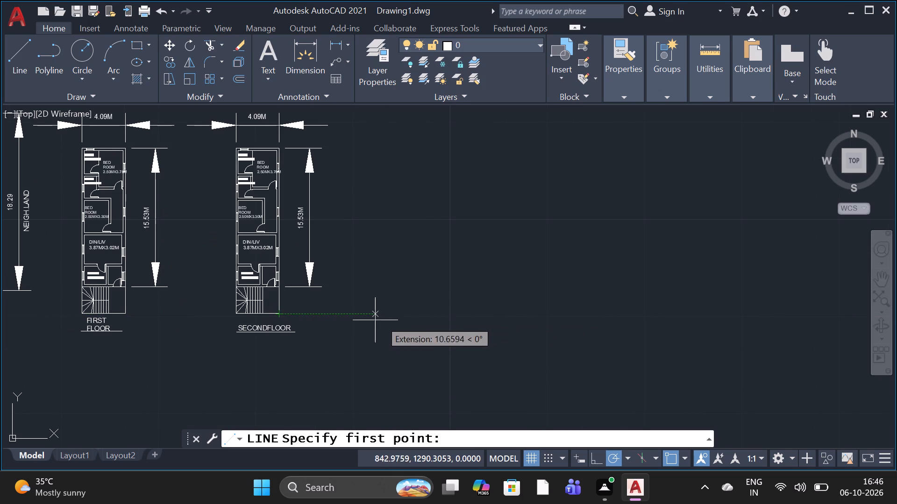
{"action": "left_click", "coordinate": [354, 318]}
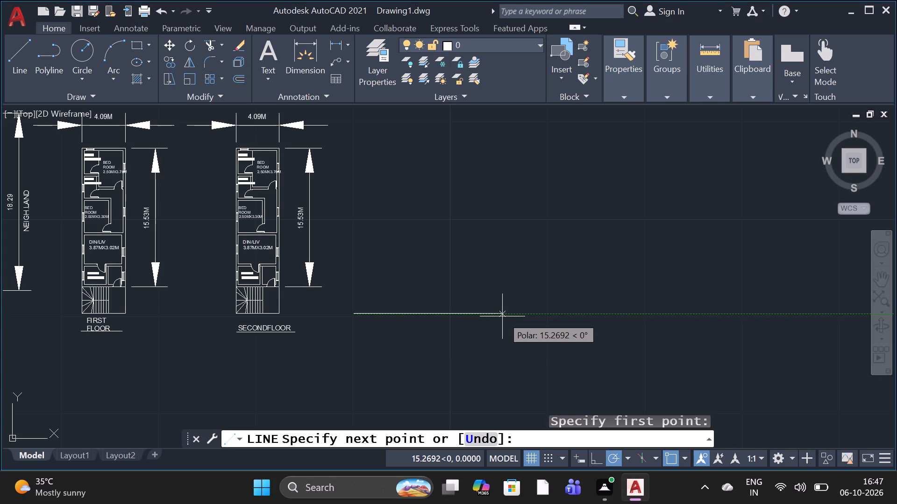
{"action": "key", "text": "4"}
{"action": "key", "text": "period"}
{"action": "key", "text": "0"}
{"action": "key", "text": "9"}
{"action": "key", "text": "space"}
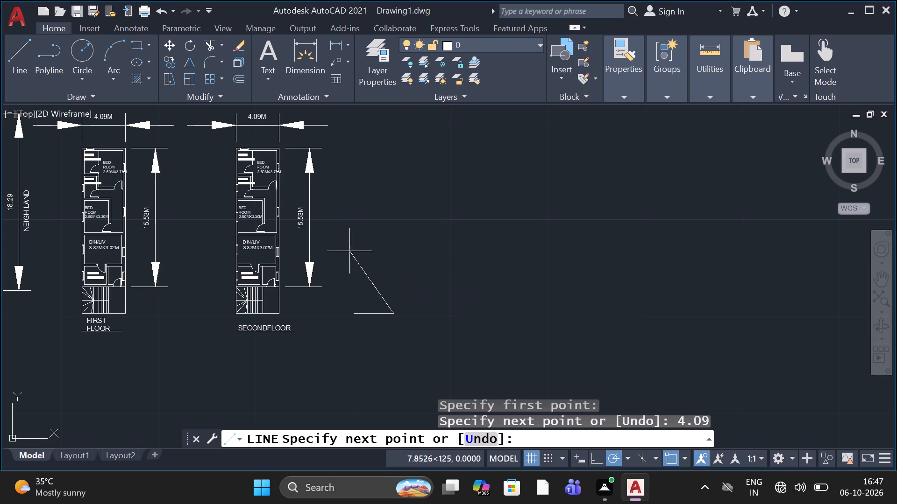
Continue the line vertically upward 15.53 from the outer end of the new bottom edge.
{"action": "scroll", "coordinate": [340, 252], "scroll_direction": "up", "scroll_amount": 3}
{"action": "scroll", "coordinate": [363, 210], "scroll_direction": "down", "scroll_amount": 2}
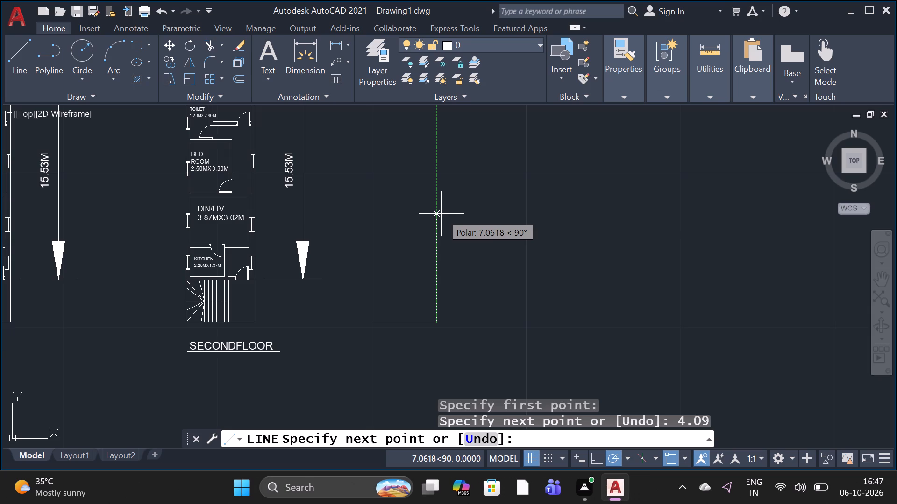
{"action": "key", "text": "1"}
{"action": "key", "text": "5"}
{"action": "key", "text": "period"}
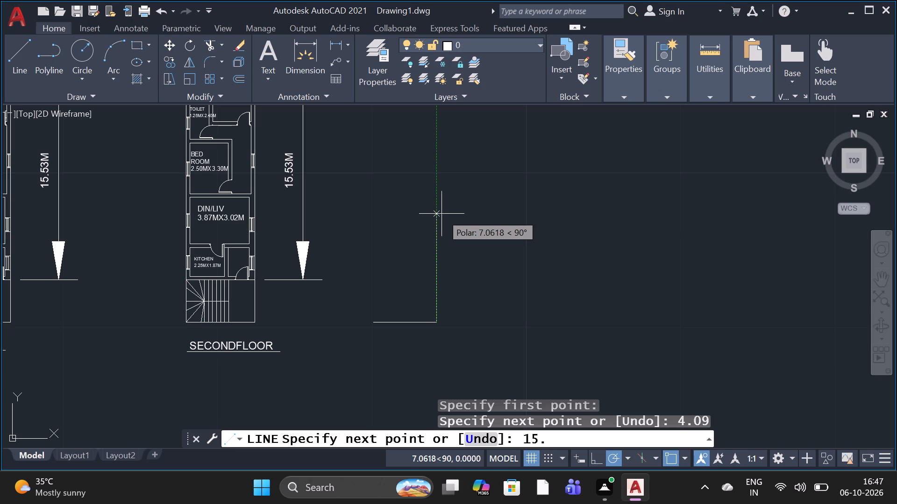
{"action": "type", "text": "53"}
{"action": "key", "text": "space"}
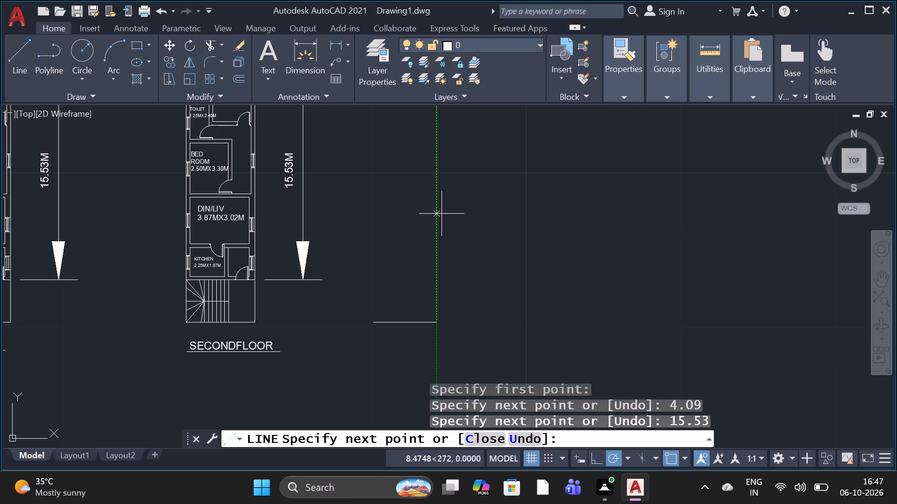
Complete the rectangular outline with a 4.09 top edge back toward the second-floor plan and a vertical side down to the starting corner.
{"action": "scroll", "coordinate": [441, 217], "scroll_direction": "down", "scroll_amount": 1}
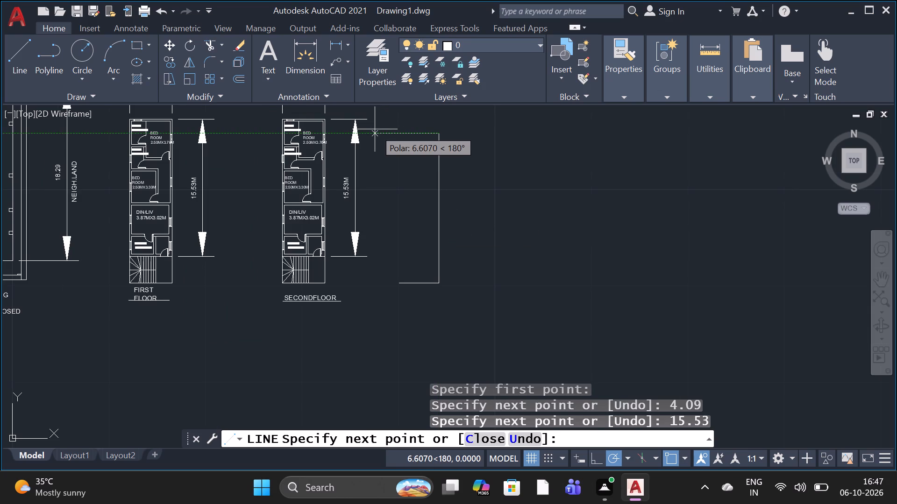
{"action": "type", "text": "4."}
{"action": "type", "text": "09"}
{"action": "key", "text": "space"}
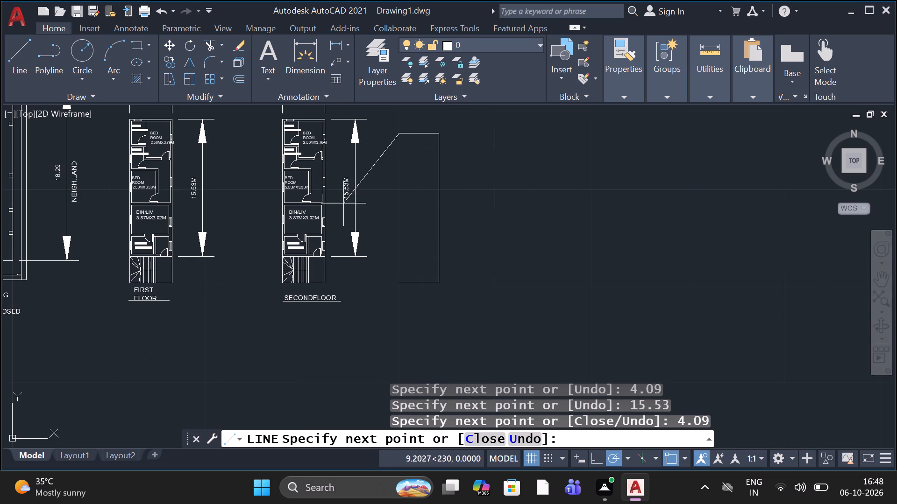
{"action": "left_click", "coordinate": [399, 286]}
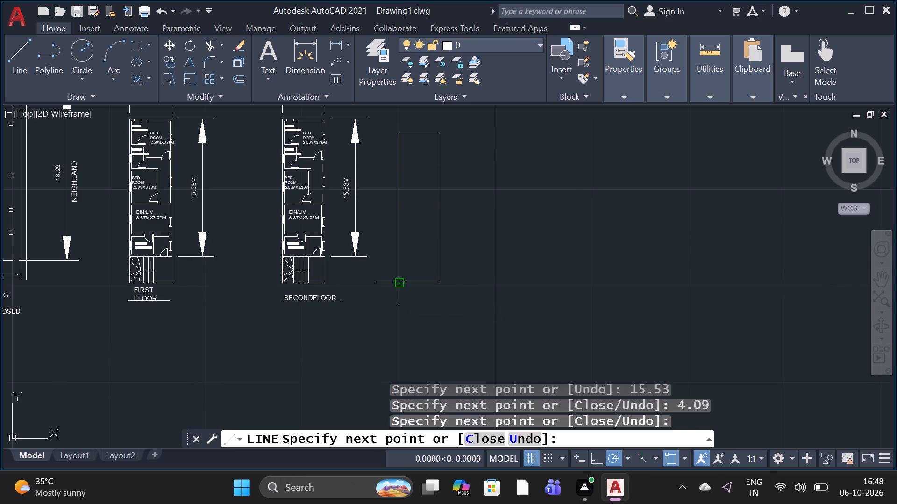
{"action": "key", "text": "space"}
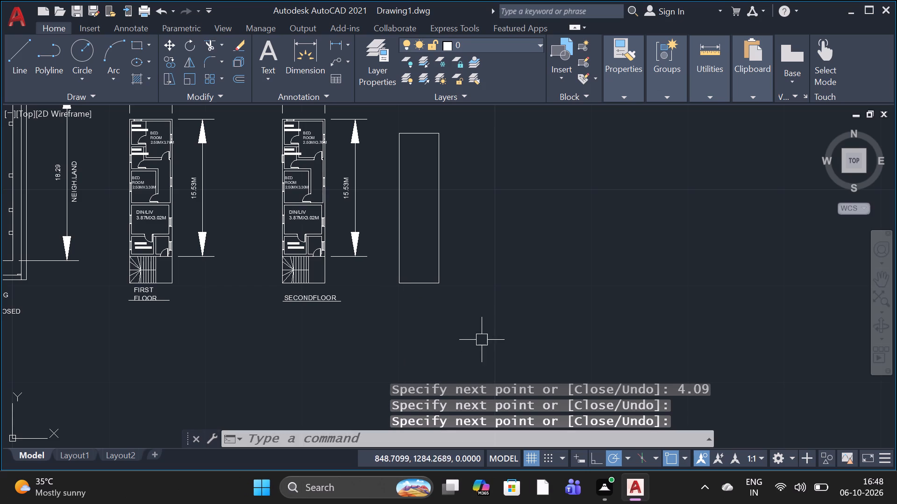
Draw a line from the new outline's lower corner nearest the second-floor plan, up its side and straight across, level with the staircase's top edge.
{"action": "scroll", "coordinate": [465, 308], "scroll_direction": "down", "scroll_amount": 1}
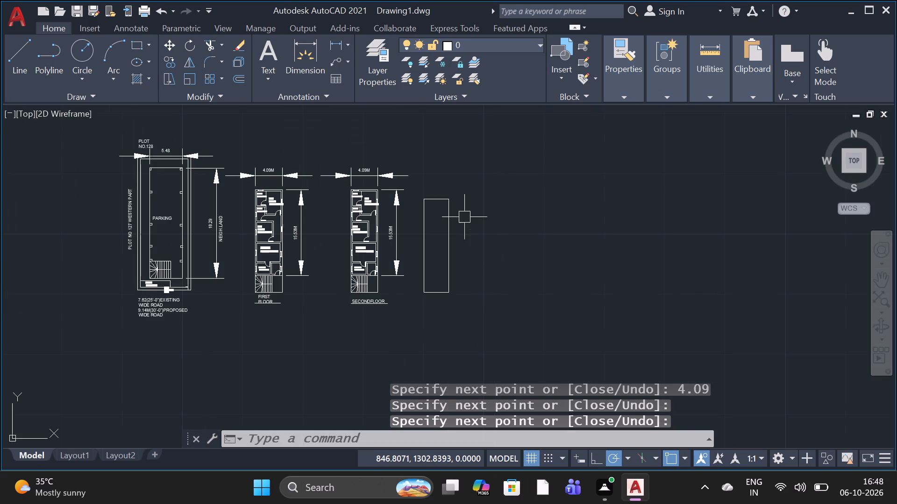
{"action": "scroll", "coordinate": [464, 217], "scroll_direction": "up", "scroll_amount": 1}
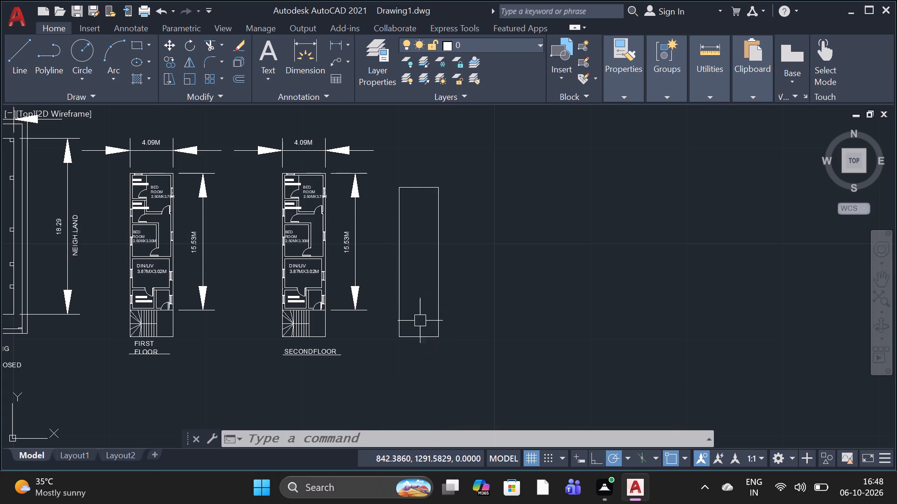
{"action": "left_click", "coordinate": [30, 70]}
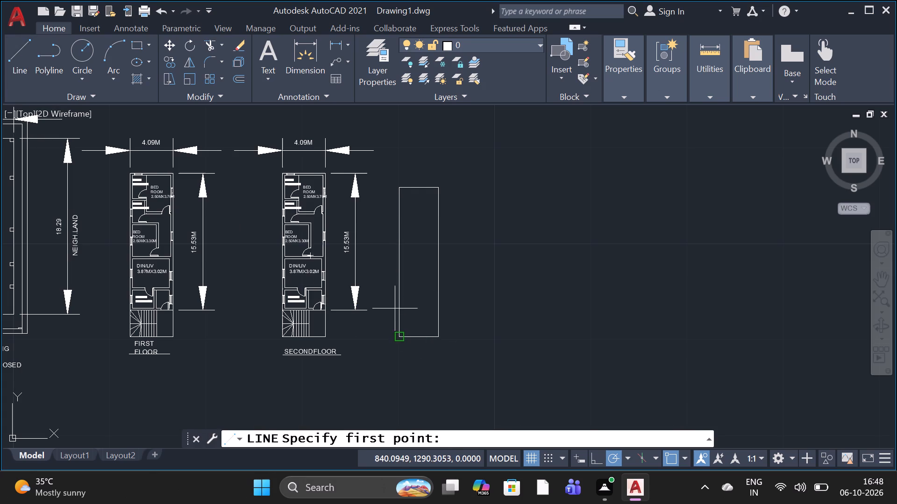
{"action": "left_click", "coordinate": [398, 336]}
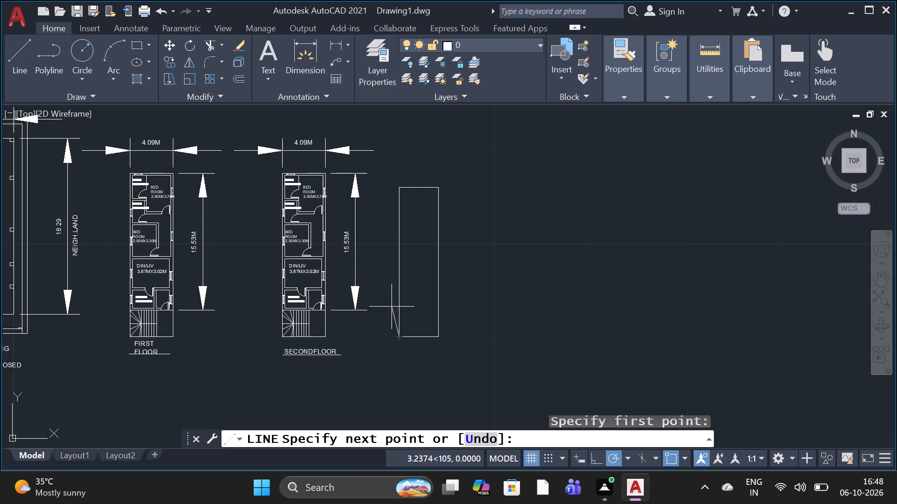
{"action": "left_click", "coordinate": [401, 311]}
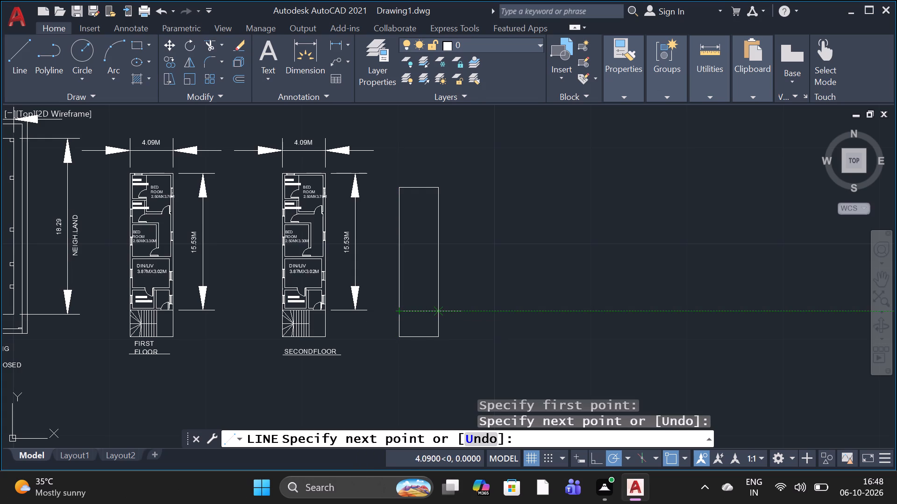
{"action": "left_click", "coordinate": [435, 312]}
{"action": "key", "text": "space"}
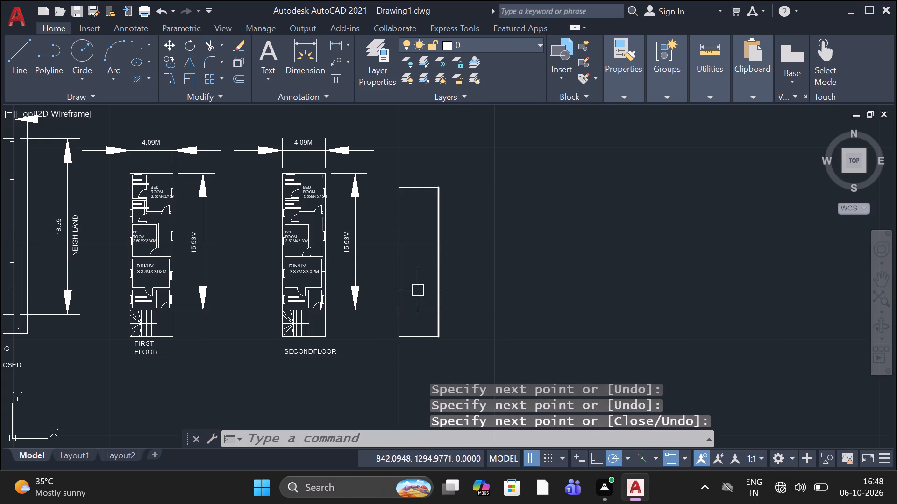
Start copying the second-floor staircase with its enclosing lines, using a tread intersection on its middle line as the base point.
{"action": "scroll", "coordinate": [18, 74], "scroll_direction": "up", "scroll_amount": 1}
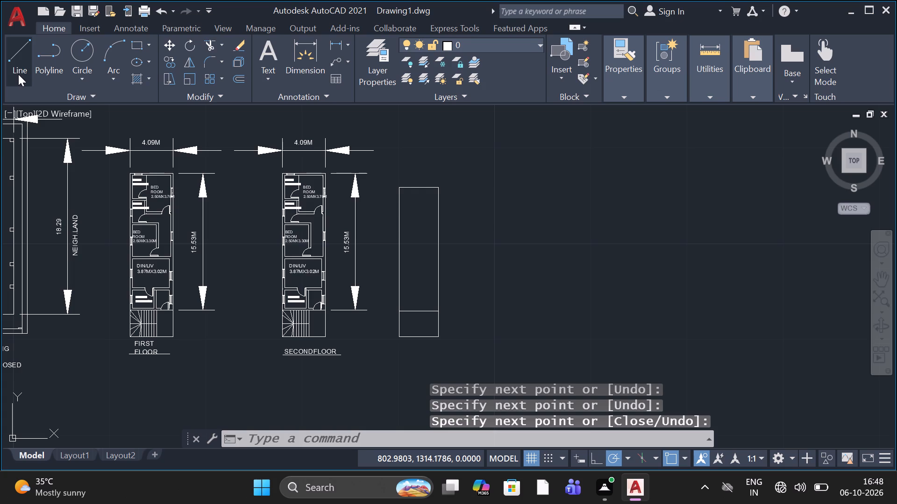
{"action": "scroll", "coordinate": [19, 74], "scroll_direction": "up", "scroll_amount": 2}
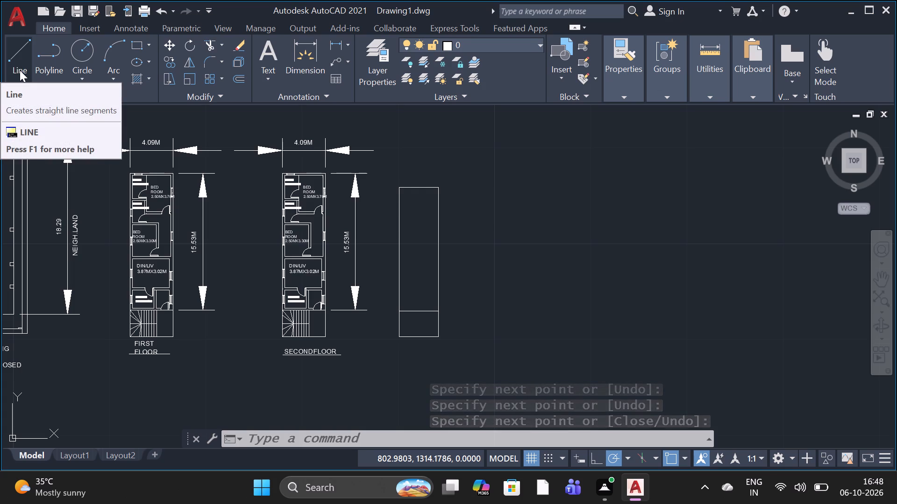
{"action": "scroll", "coordinate": [293, 332], "scroll_direction": "up", "scroll_amount": 2}
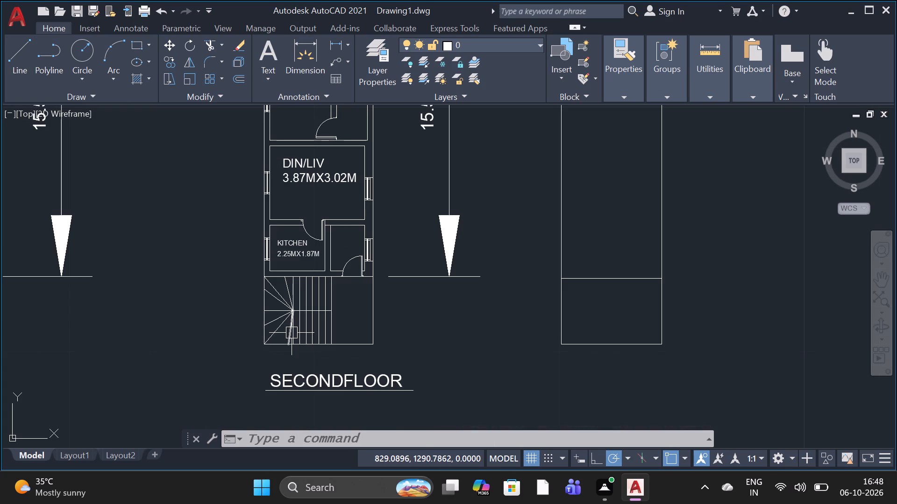
{"action": "scroll", "coordinate": [317, 288], "scroll_direction": "up", "scroll_amount": 2}
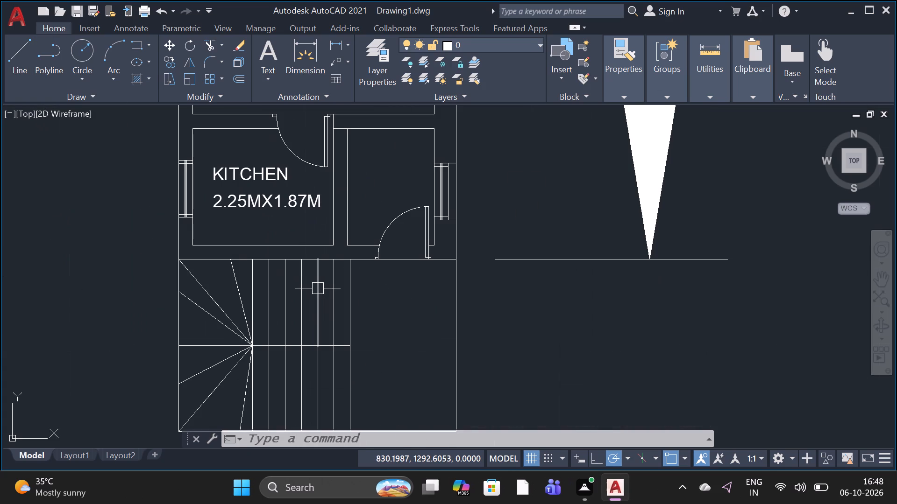
{"action": "type", "text": "CO"}
{"action": "key", "text": "space"}
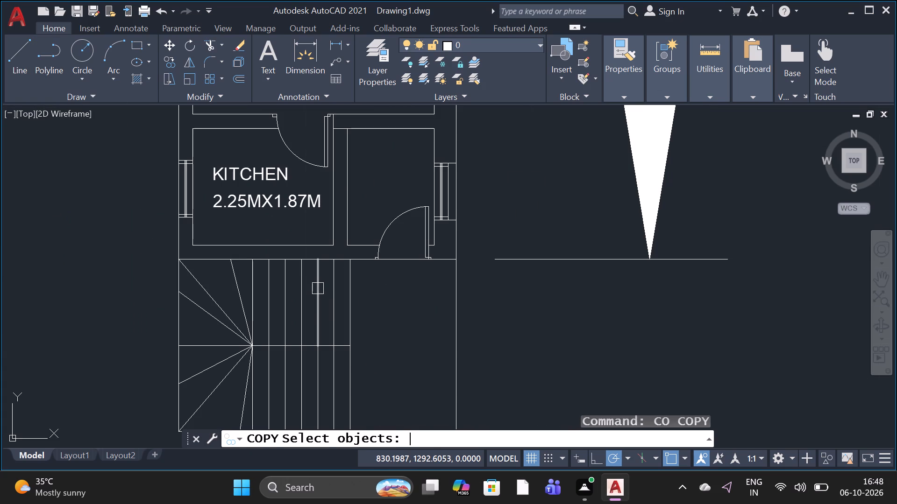
{"action": "left_click", "coordinate": [159, 251]}
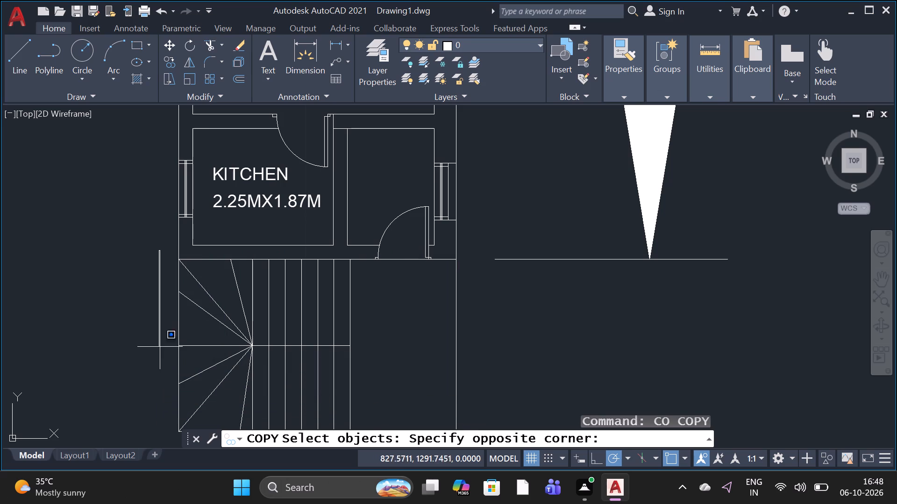
{"action": "left_click", "coordinate": [59, 343]}
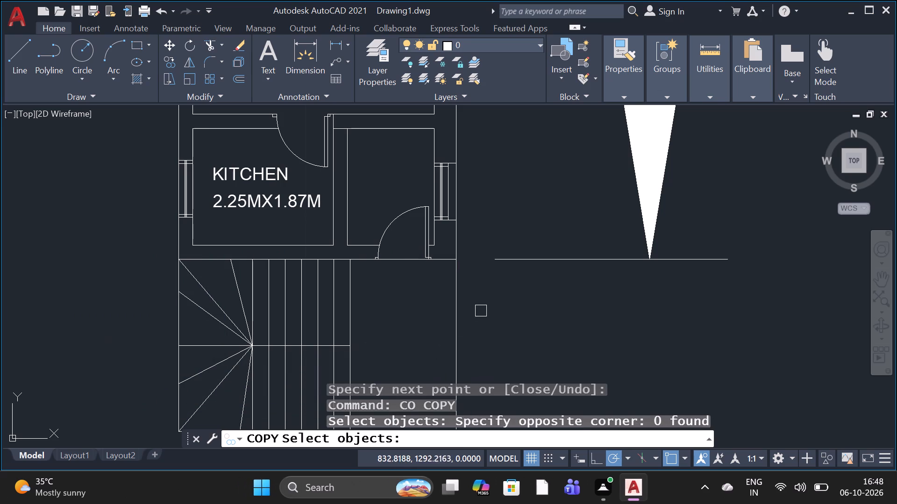
{"action": "left_click", "coordinate": [483, 278]}
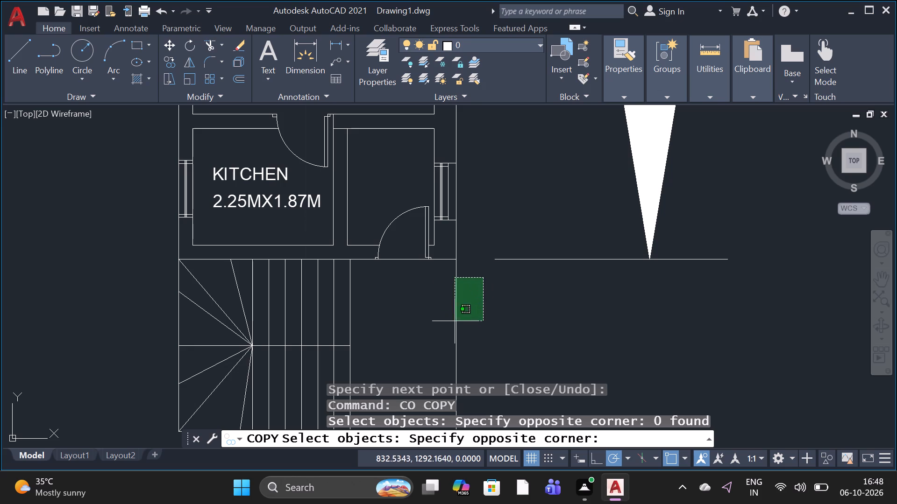
{"action": "scroll", "coordinate": [125, 367], "scroll_direction": "down", "scroll_amount": 1}
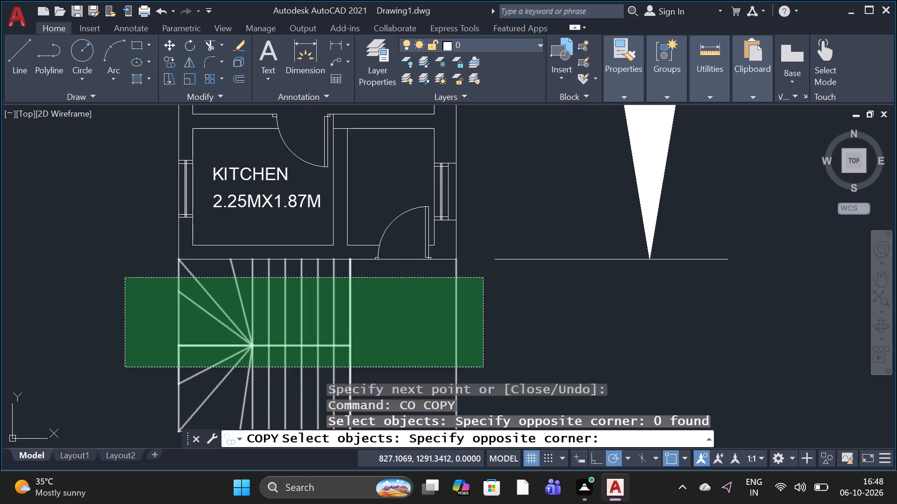
{"action": "scroll", "coordinate": [125, 367], "scroll_direction": "down", "scroll_amount": 1}
{"action": "left_click", "coordinate": [128, 398]}
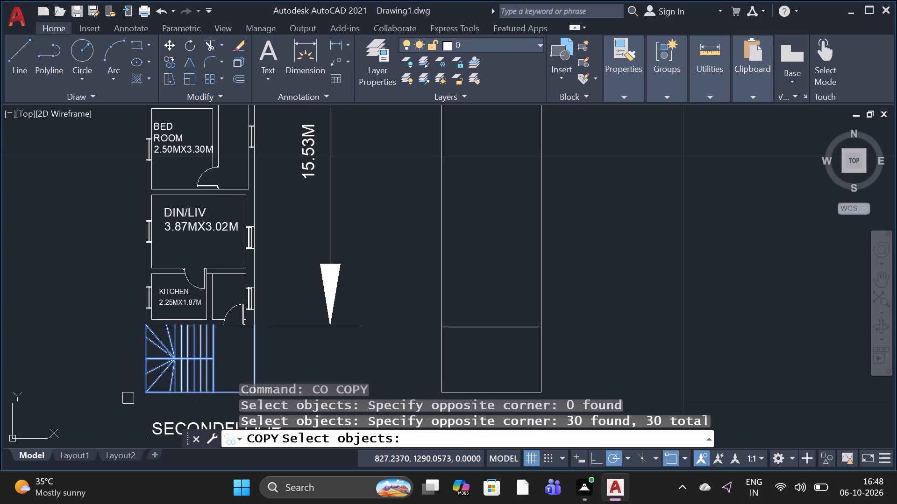
{"action": "key", "text": "space"}
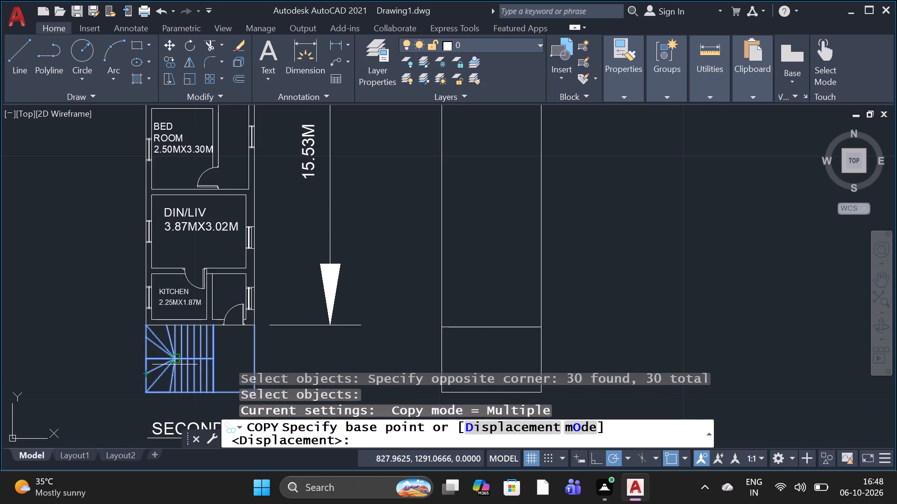
{"action": "left_click", "coordinate": [202, 363]}
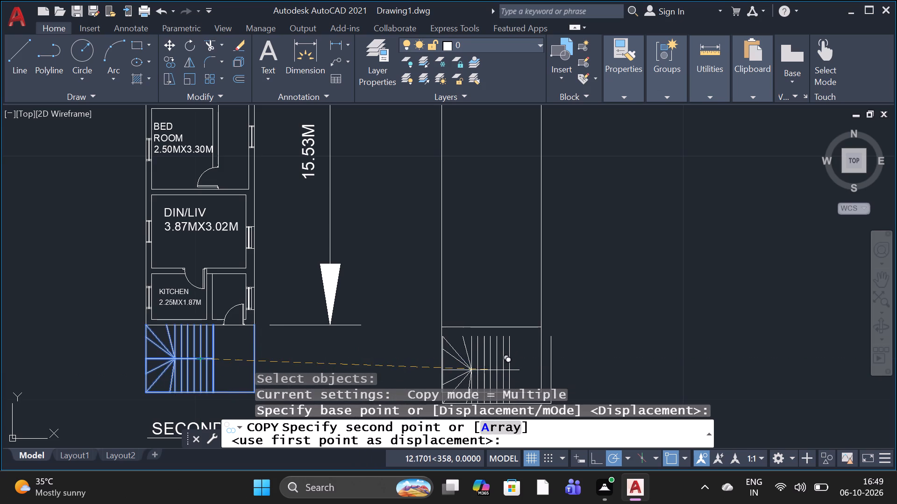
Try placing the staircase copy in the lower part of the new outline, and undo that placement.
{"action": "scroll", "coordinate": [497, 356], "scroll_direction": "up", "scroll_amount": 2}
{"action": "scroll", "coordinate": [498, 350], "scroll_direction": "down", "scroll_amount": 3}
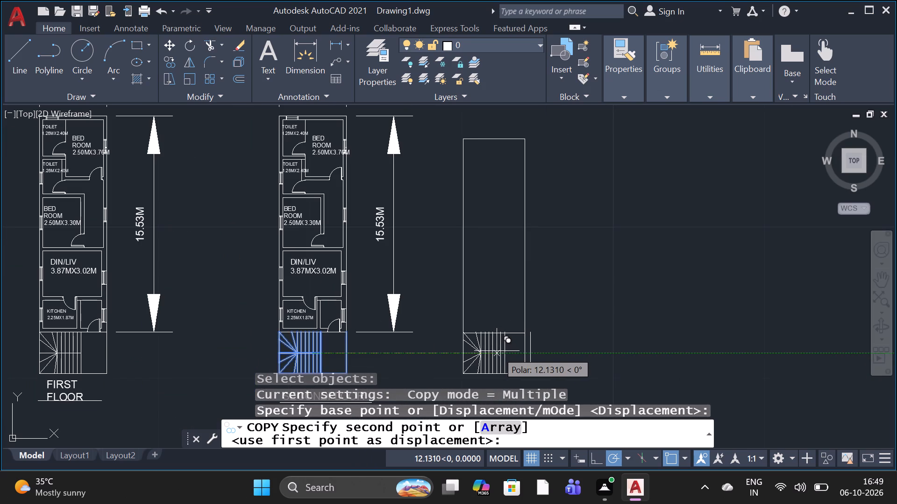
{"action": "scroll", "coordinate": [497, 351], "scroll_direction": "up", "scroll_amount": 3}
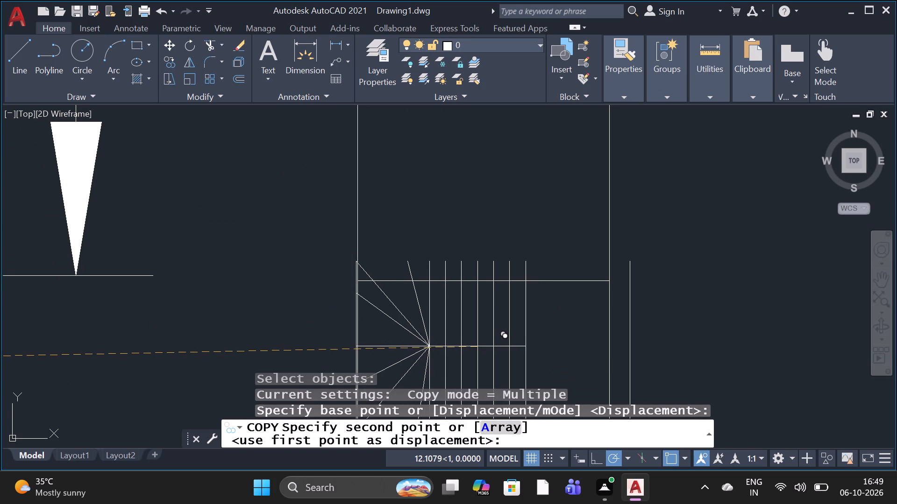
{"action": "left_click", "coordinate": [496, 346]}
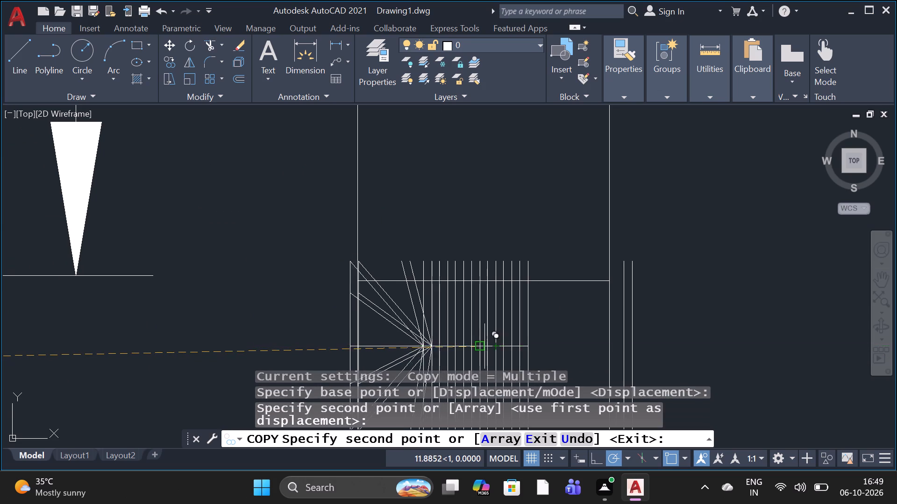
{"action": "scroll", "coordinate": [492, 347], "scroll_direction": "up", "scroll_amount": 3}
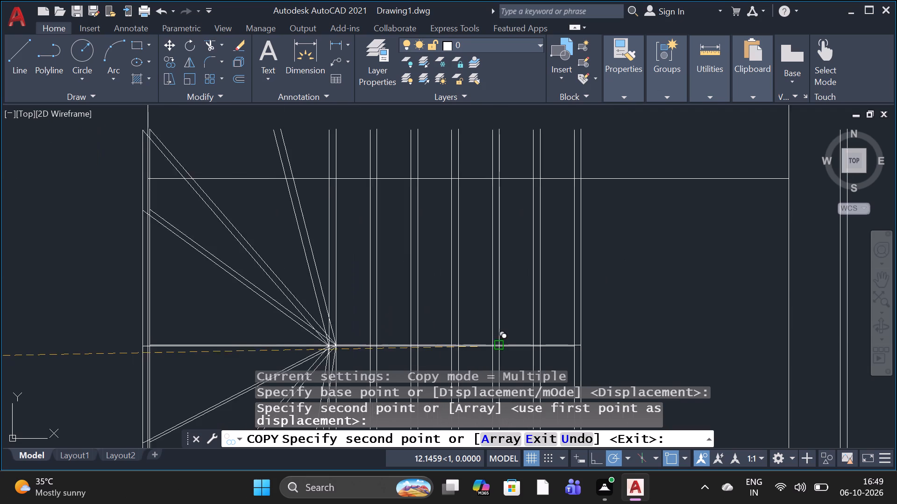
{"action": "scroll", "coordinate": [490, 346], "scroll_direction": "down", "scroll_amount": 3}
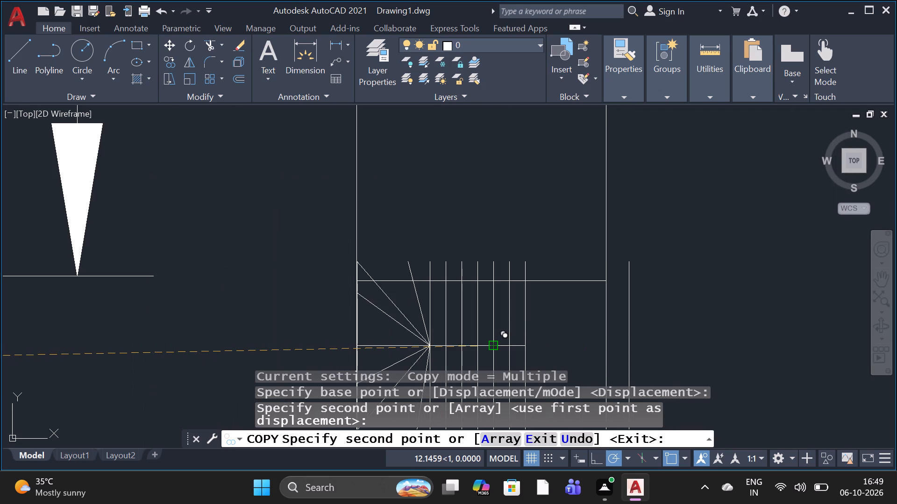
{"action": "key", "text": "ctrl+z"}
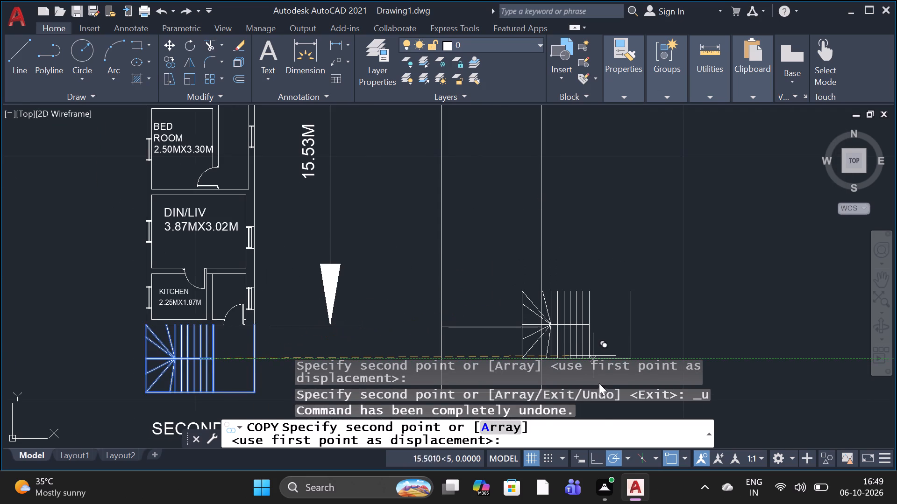
Place the staircase copy about 12.13 horizontally across, in the new outline's lower corner nearest the second-floor plan, and finish copying.
{"action": "scroll", "coordinate": [604, 372], "scroll_direction": "down", "scroll_amount": 3}
{"action": "scroll", "coordinate": [534, 255], "scroll_direction": "down", "scroll_amount": 2}
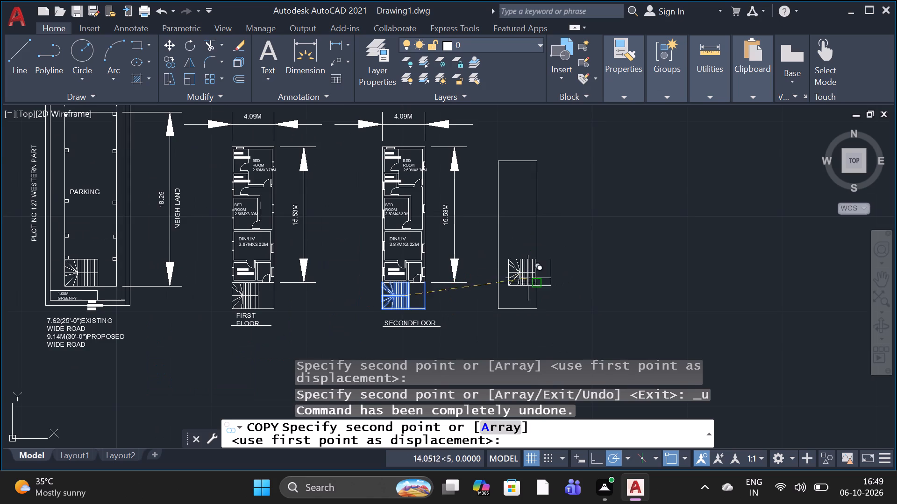
{"action": "scroll", "coordinate": [524, 293], "scroll_direction": "up", "scroll_amount": 3}
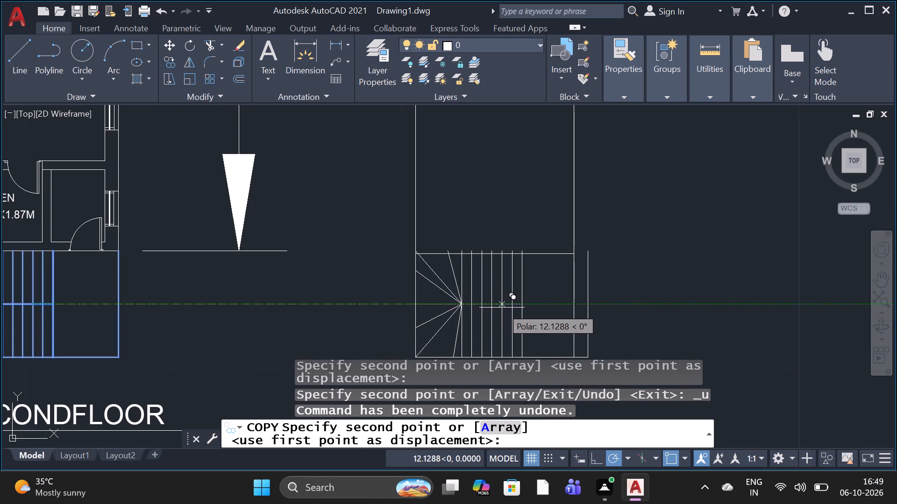
{"action": "left_click", "coordinate": [502, 308]}
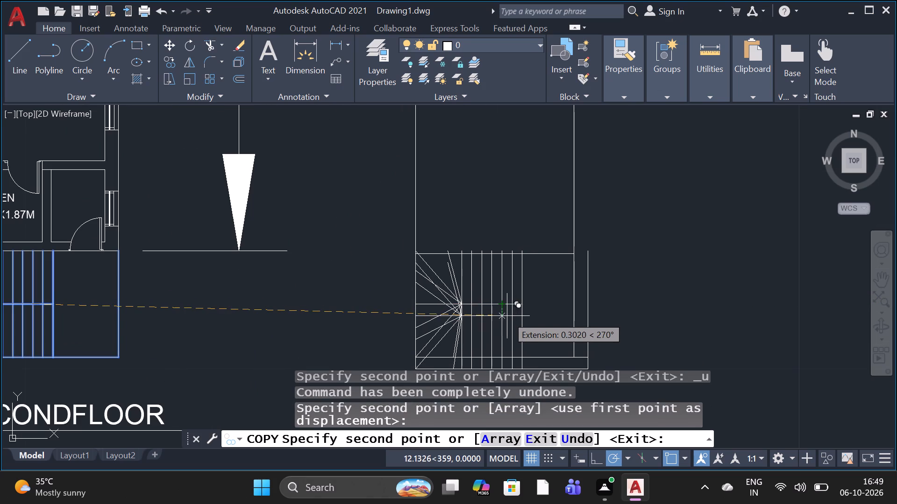
{"action": "key", "text": "space"}
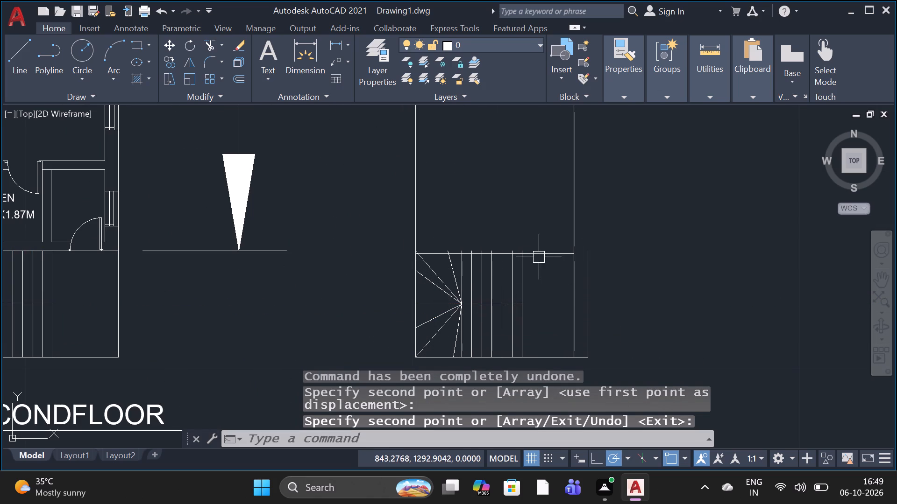
Replace the new outline's dividing line with a 4.09 horizontal line level with the top of the copied staircase.
{"action": "left_click", "coordinate": [538, 256]}
{"action": "key", "text": "Delete"}
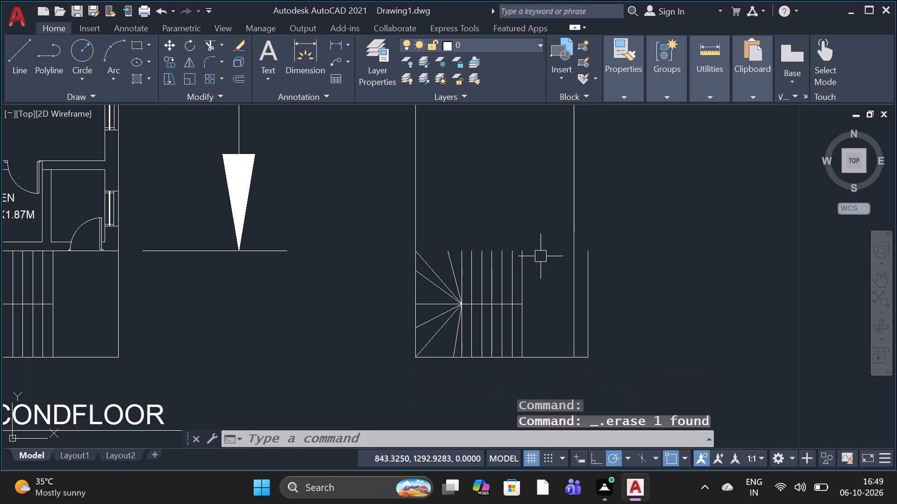
{"action": "left_click", "coordinate": [12, 60]}
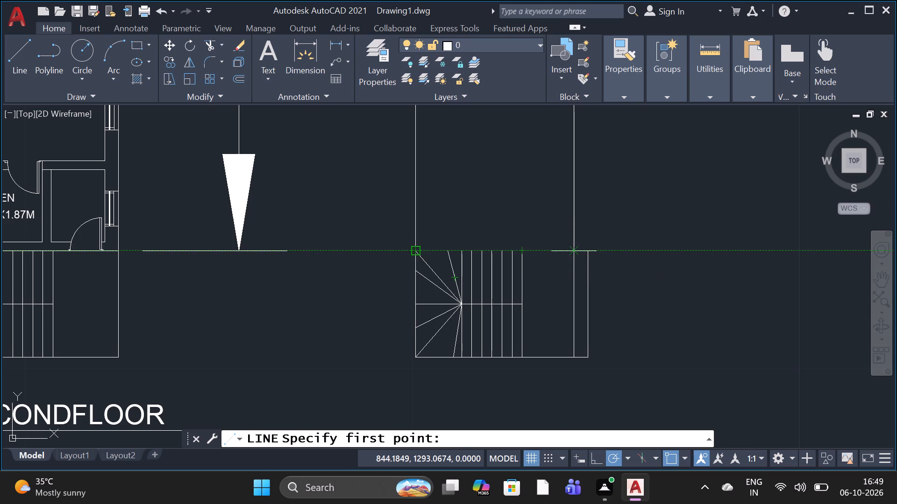
{"action": "left_click", "coordinate": [570, 254]}
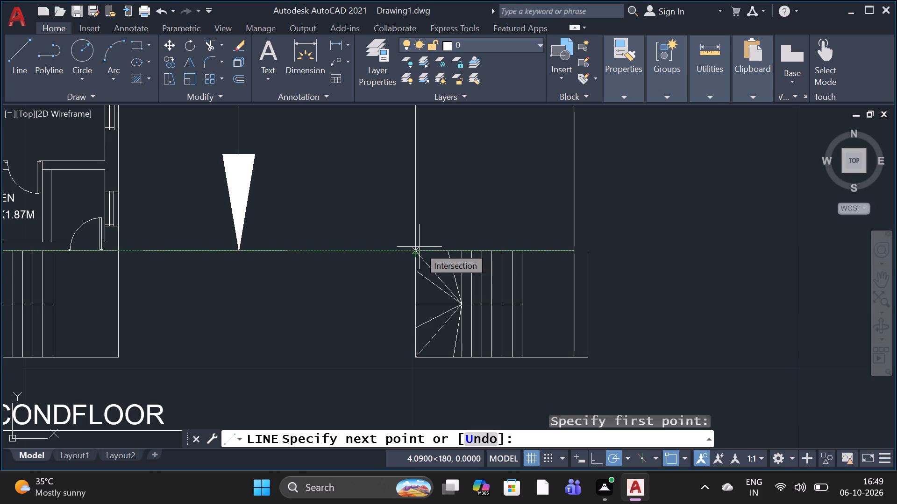
{"action": "left_click", "coordinate": [419, 247]}
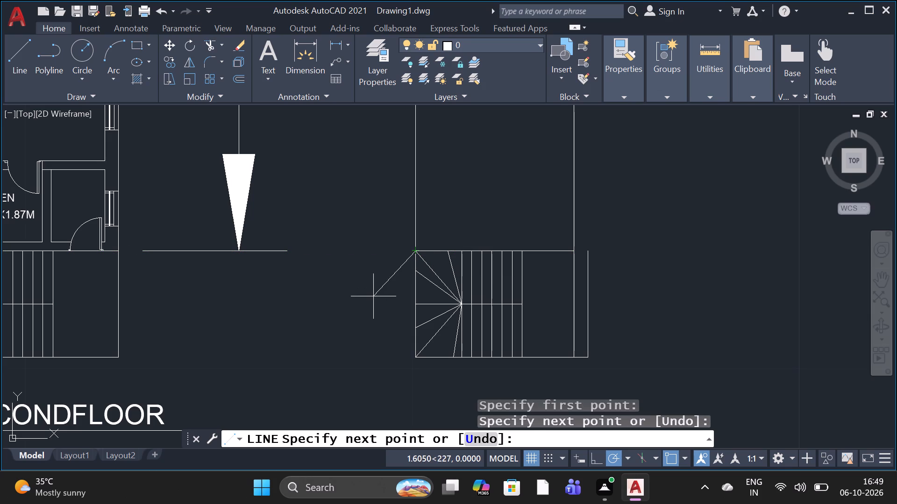
{"action": "key", "text": "space"}
Delete the copied vertical line outside the new outline and trim the bottom line's overhang back to the outline's side.
{"action": "left_click", "coordinate": [586, 269]}
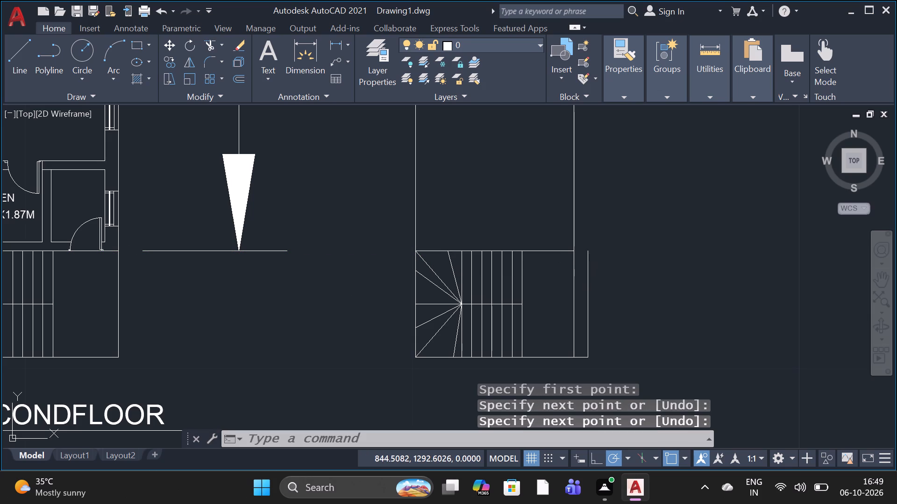
{"action": "key", "text": "Delete"}
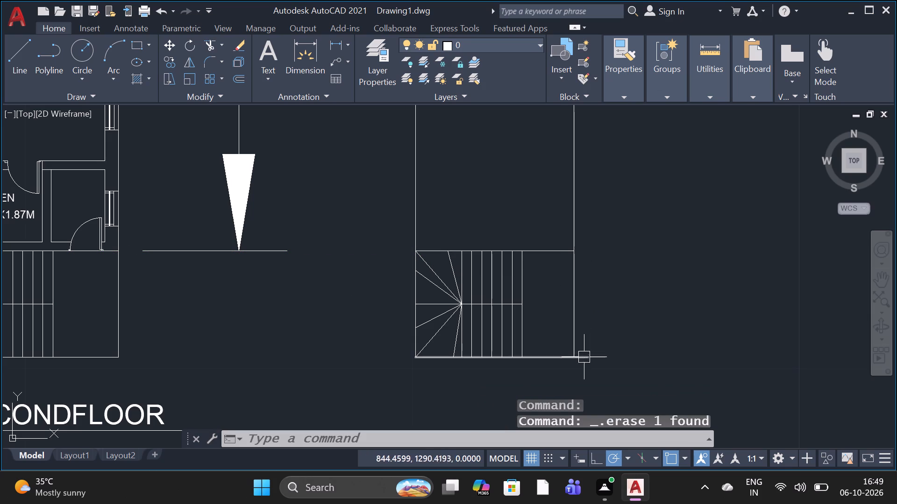
{"action": "type", "text": "TR"}
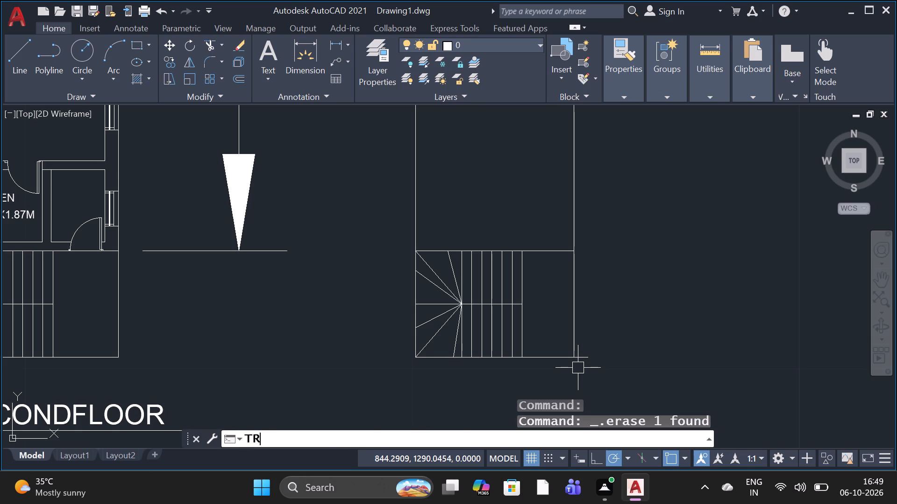
{"action": "key", "text": "space"}
{"action": "key", "text": "space"}
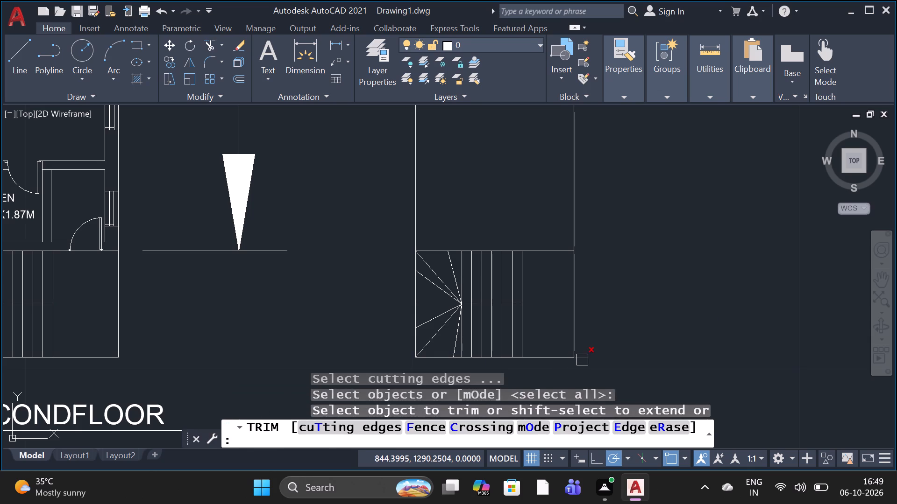
{"action": "left_click", "coordinate": [583, 360]}
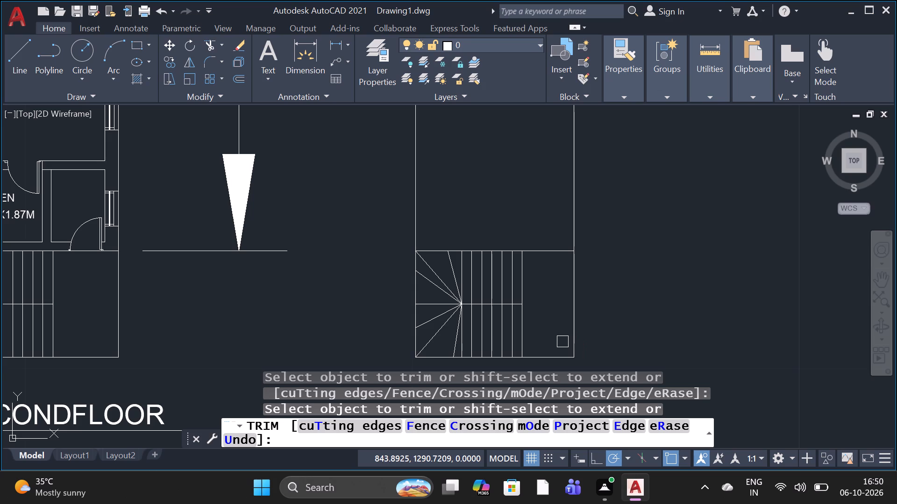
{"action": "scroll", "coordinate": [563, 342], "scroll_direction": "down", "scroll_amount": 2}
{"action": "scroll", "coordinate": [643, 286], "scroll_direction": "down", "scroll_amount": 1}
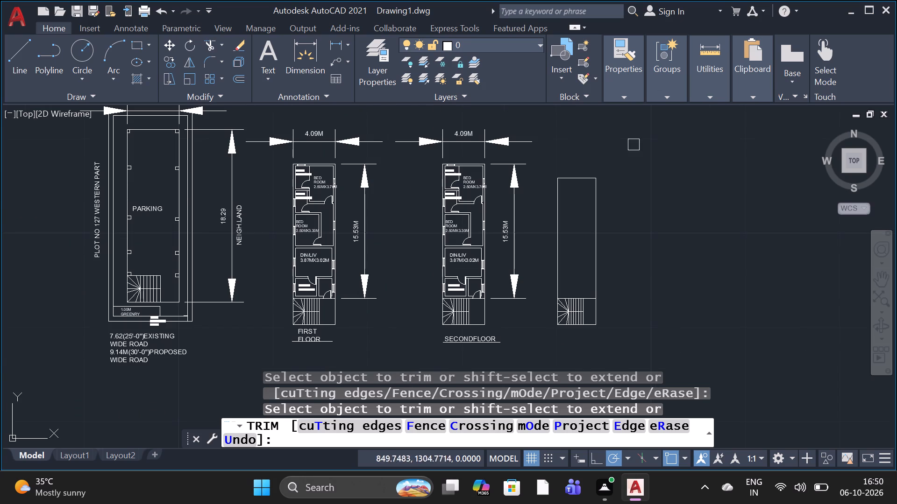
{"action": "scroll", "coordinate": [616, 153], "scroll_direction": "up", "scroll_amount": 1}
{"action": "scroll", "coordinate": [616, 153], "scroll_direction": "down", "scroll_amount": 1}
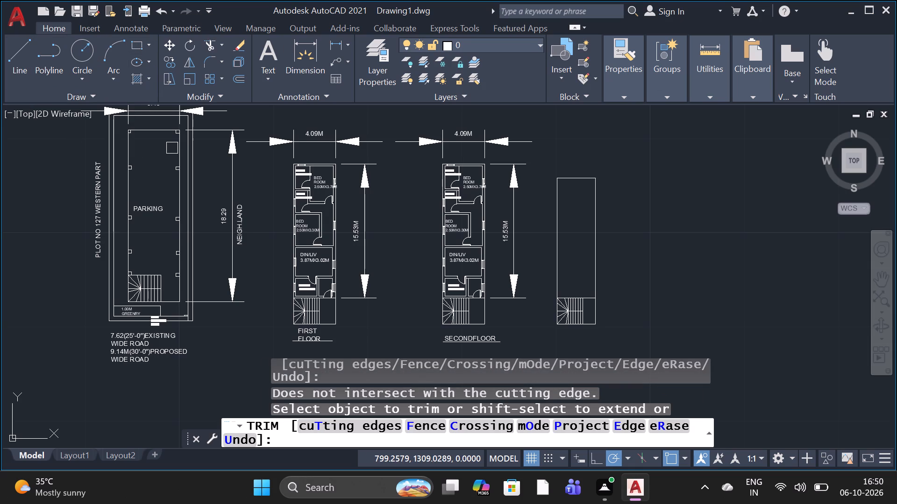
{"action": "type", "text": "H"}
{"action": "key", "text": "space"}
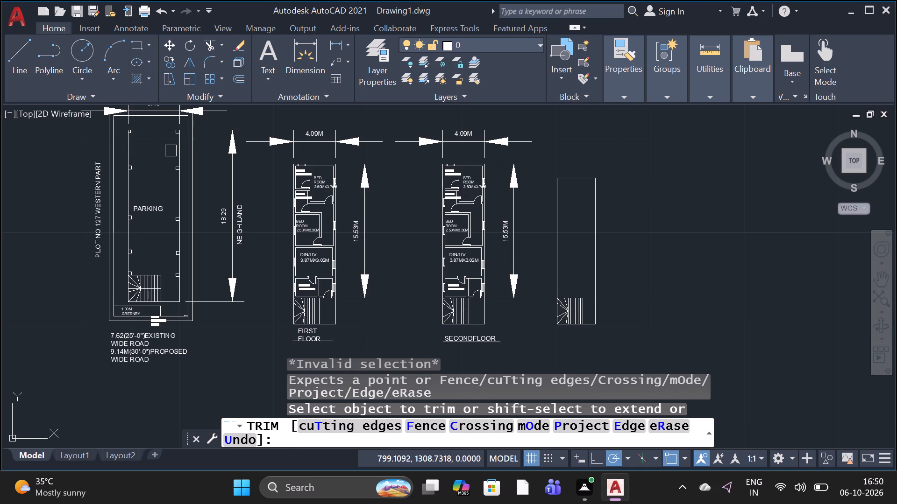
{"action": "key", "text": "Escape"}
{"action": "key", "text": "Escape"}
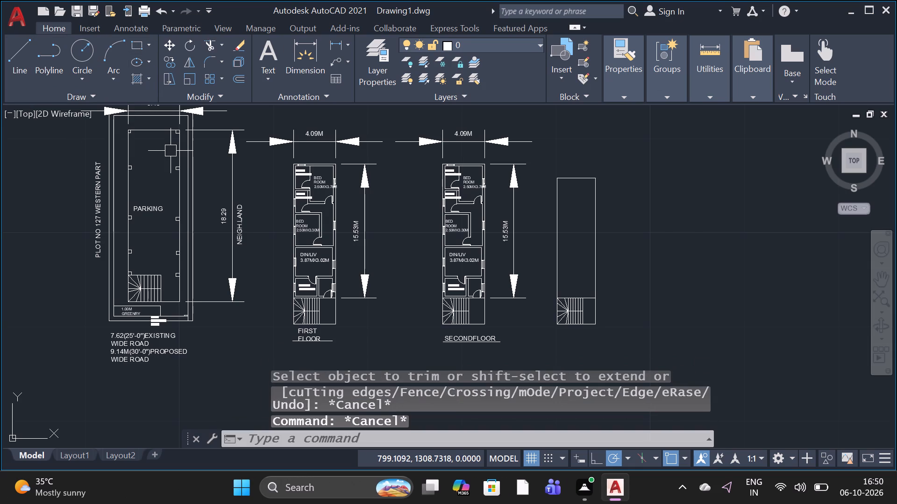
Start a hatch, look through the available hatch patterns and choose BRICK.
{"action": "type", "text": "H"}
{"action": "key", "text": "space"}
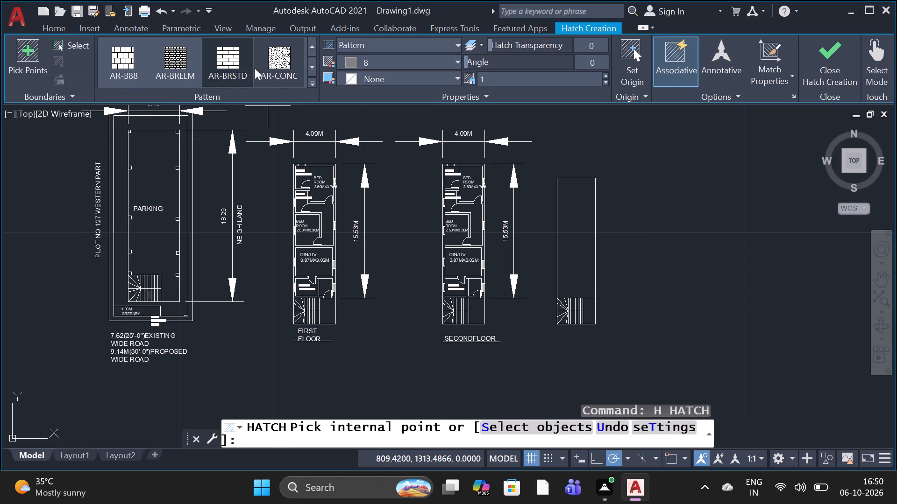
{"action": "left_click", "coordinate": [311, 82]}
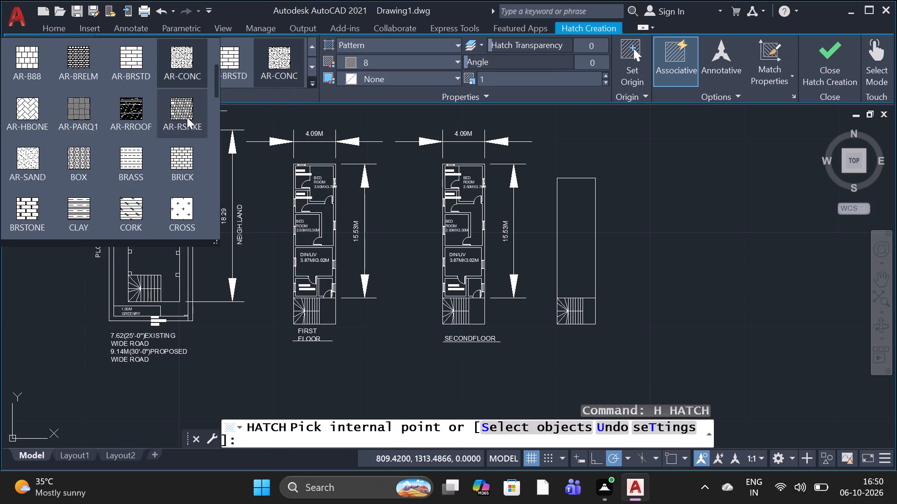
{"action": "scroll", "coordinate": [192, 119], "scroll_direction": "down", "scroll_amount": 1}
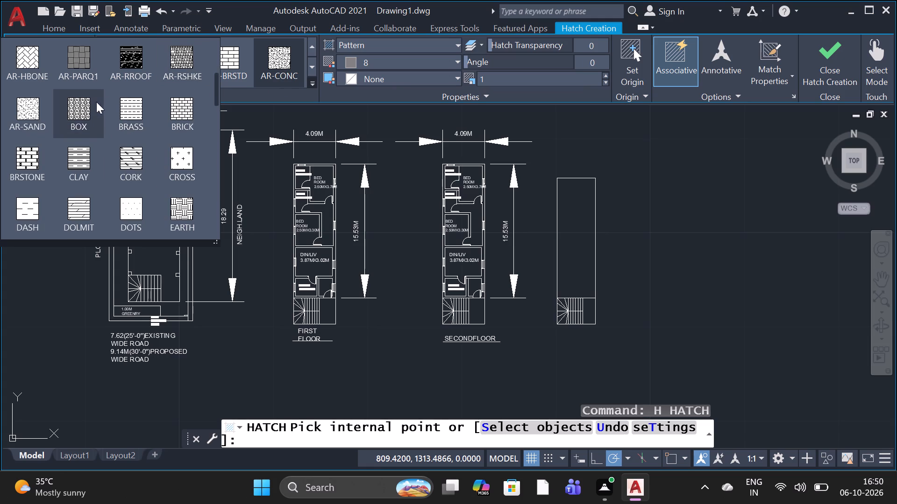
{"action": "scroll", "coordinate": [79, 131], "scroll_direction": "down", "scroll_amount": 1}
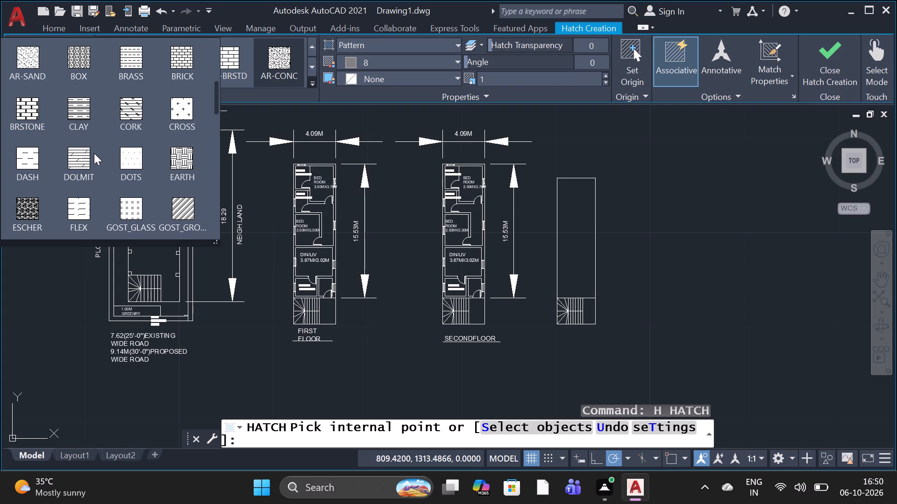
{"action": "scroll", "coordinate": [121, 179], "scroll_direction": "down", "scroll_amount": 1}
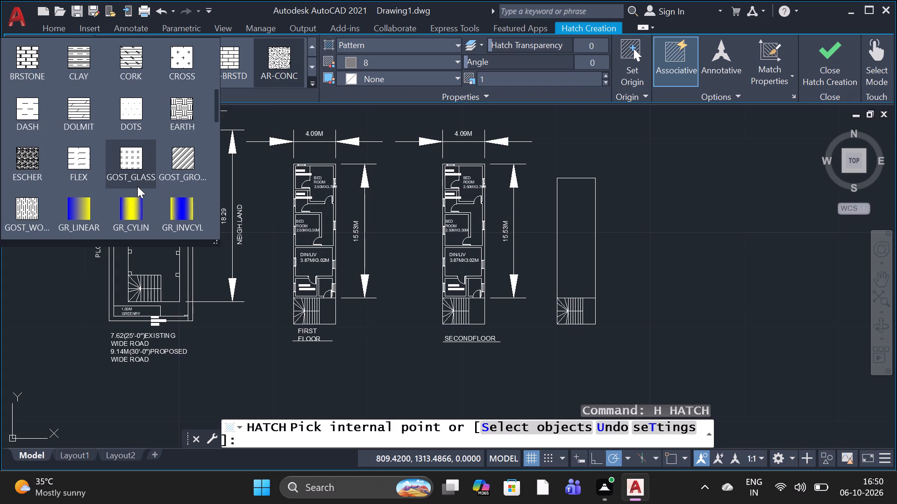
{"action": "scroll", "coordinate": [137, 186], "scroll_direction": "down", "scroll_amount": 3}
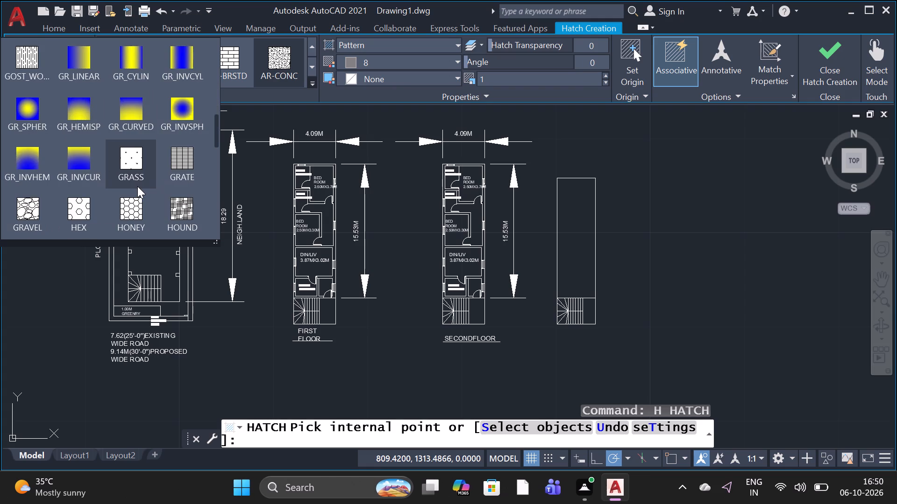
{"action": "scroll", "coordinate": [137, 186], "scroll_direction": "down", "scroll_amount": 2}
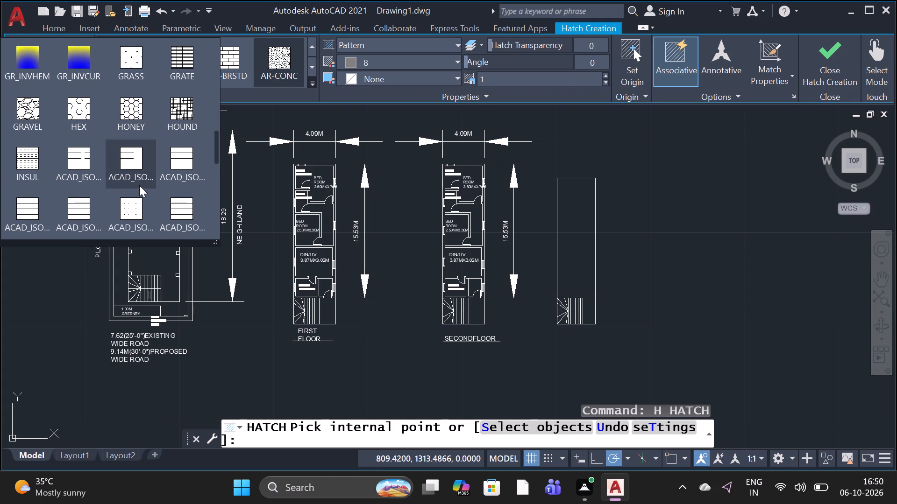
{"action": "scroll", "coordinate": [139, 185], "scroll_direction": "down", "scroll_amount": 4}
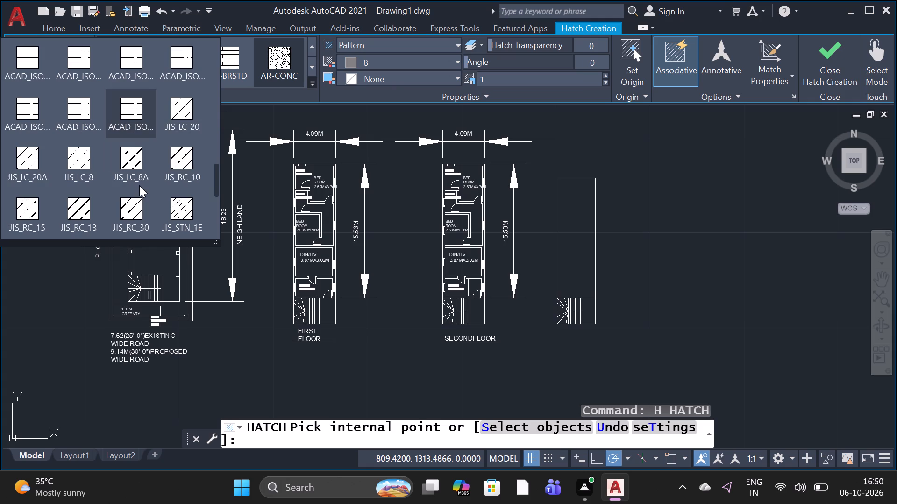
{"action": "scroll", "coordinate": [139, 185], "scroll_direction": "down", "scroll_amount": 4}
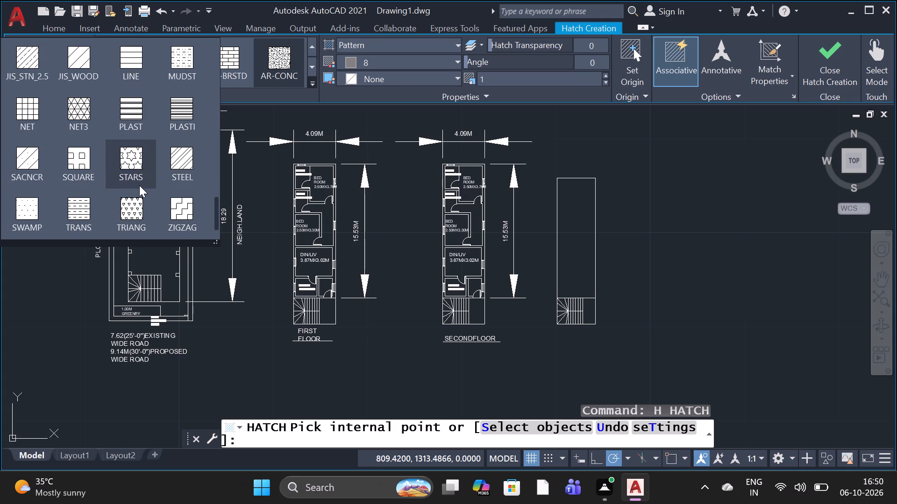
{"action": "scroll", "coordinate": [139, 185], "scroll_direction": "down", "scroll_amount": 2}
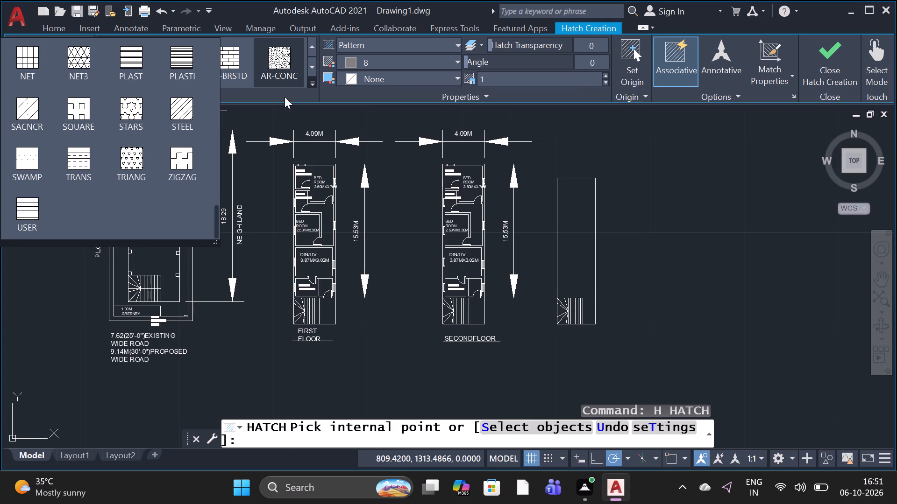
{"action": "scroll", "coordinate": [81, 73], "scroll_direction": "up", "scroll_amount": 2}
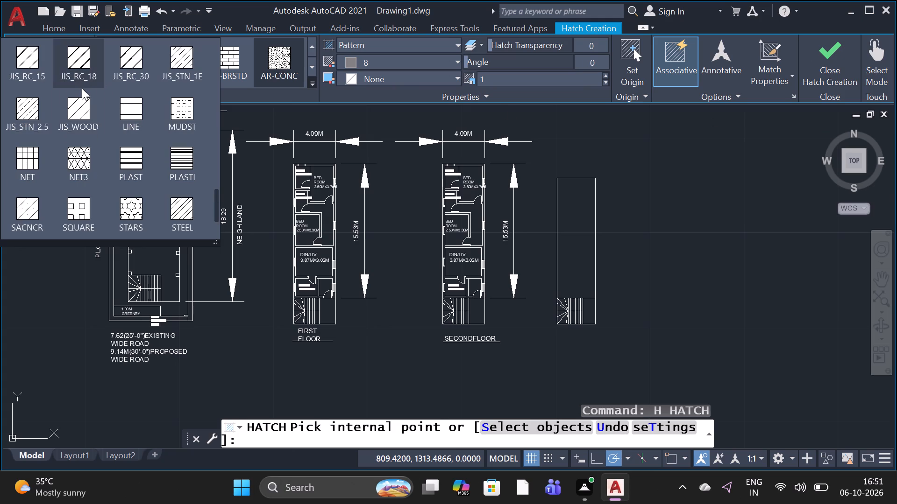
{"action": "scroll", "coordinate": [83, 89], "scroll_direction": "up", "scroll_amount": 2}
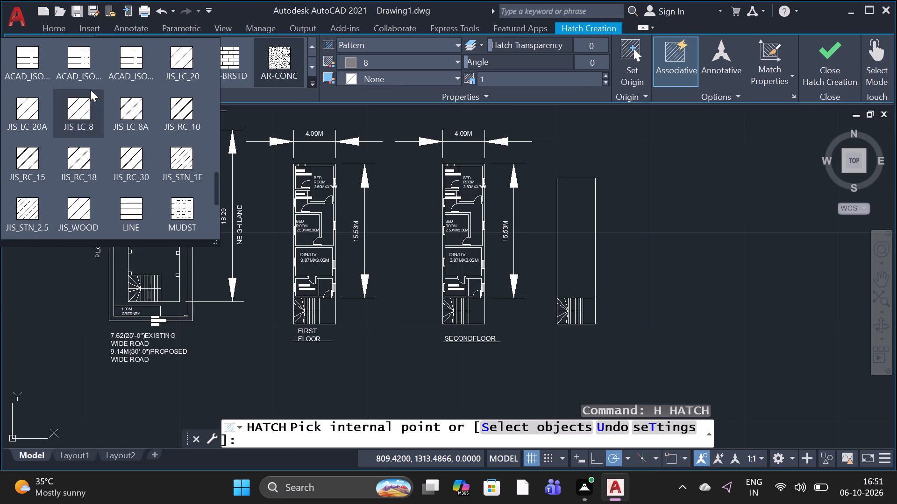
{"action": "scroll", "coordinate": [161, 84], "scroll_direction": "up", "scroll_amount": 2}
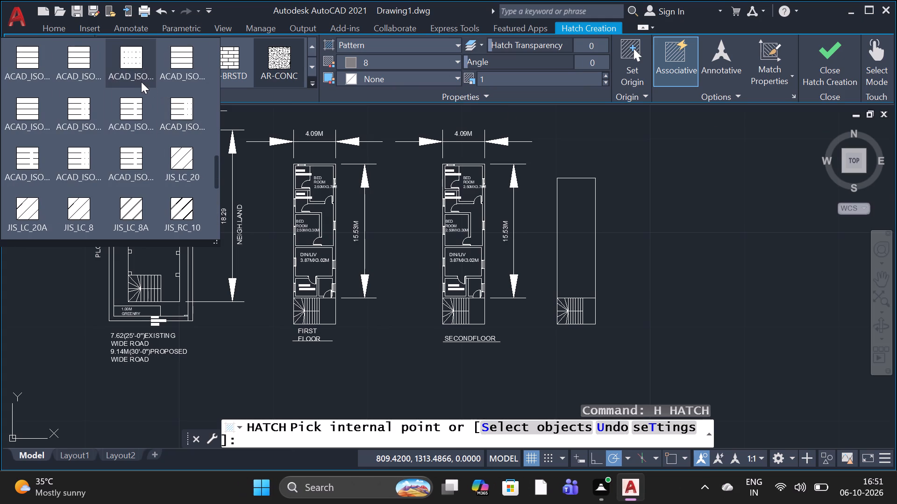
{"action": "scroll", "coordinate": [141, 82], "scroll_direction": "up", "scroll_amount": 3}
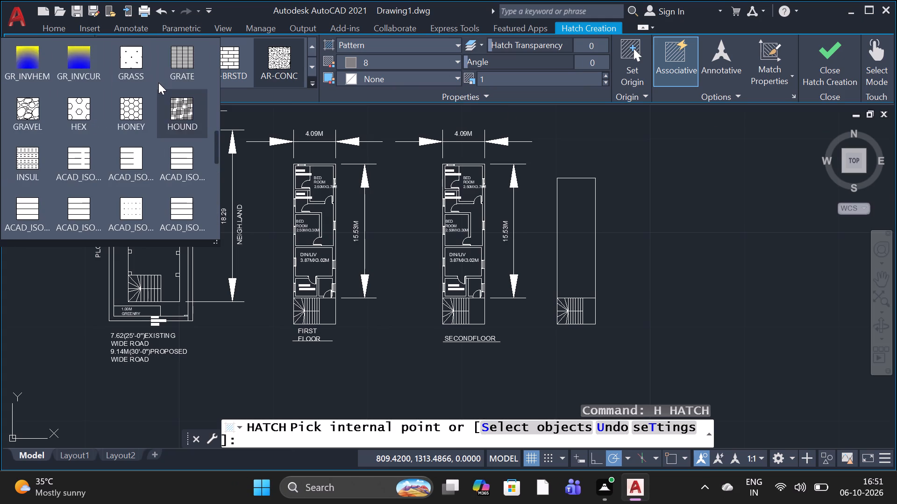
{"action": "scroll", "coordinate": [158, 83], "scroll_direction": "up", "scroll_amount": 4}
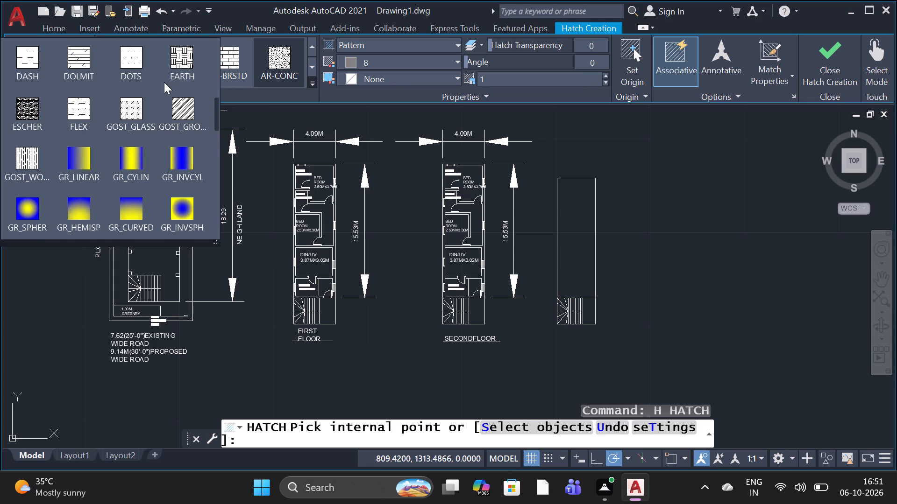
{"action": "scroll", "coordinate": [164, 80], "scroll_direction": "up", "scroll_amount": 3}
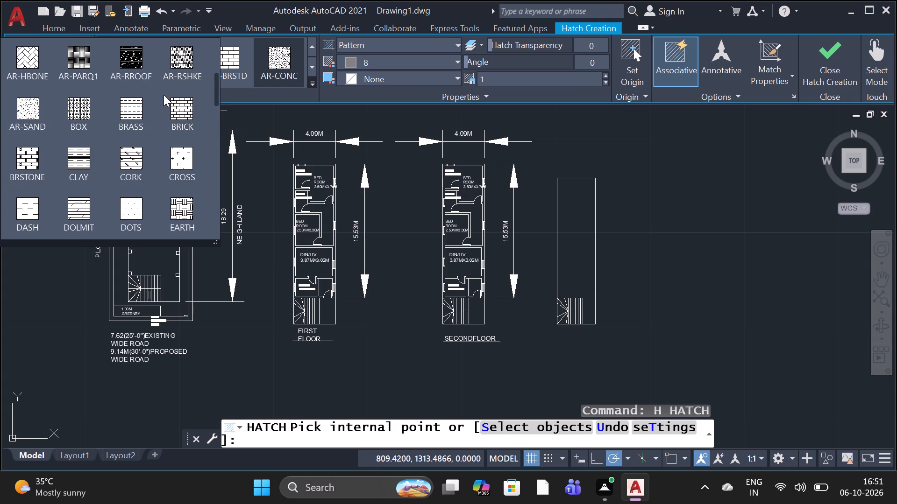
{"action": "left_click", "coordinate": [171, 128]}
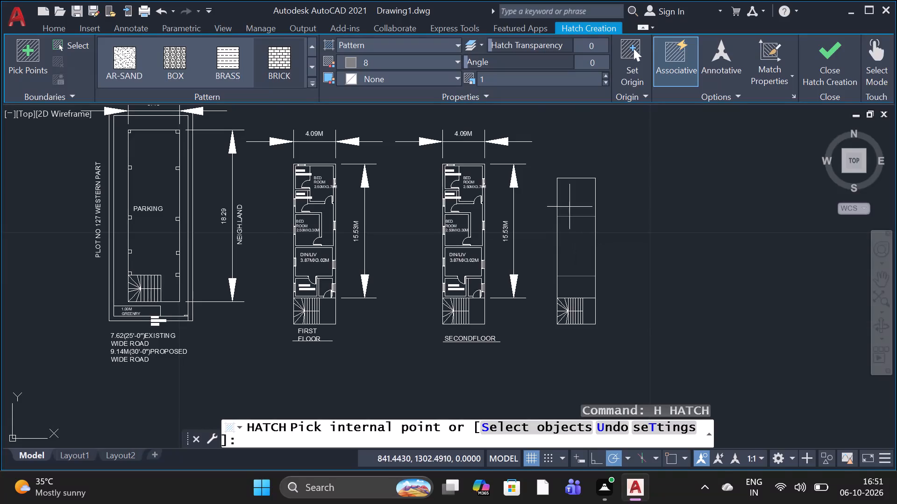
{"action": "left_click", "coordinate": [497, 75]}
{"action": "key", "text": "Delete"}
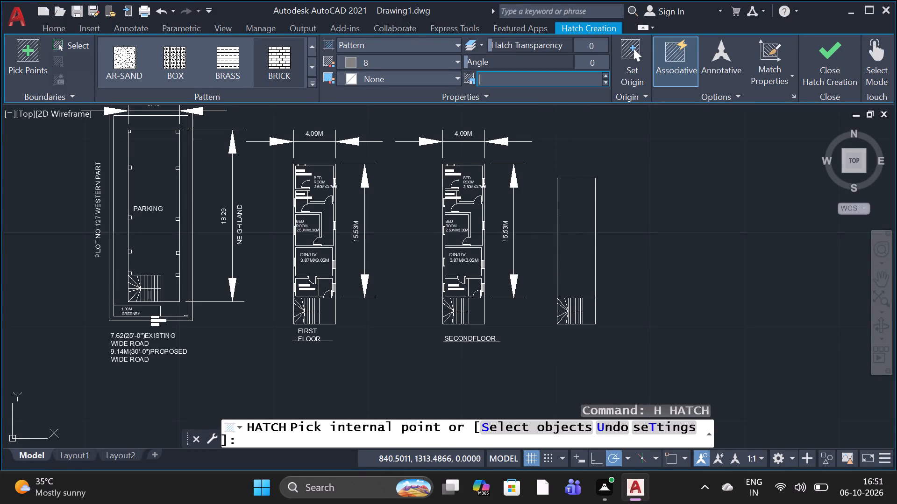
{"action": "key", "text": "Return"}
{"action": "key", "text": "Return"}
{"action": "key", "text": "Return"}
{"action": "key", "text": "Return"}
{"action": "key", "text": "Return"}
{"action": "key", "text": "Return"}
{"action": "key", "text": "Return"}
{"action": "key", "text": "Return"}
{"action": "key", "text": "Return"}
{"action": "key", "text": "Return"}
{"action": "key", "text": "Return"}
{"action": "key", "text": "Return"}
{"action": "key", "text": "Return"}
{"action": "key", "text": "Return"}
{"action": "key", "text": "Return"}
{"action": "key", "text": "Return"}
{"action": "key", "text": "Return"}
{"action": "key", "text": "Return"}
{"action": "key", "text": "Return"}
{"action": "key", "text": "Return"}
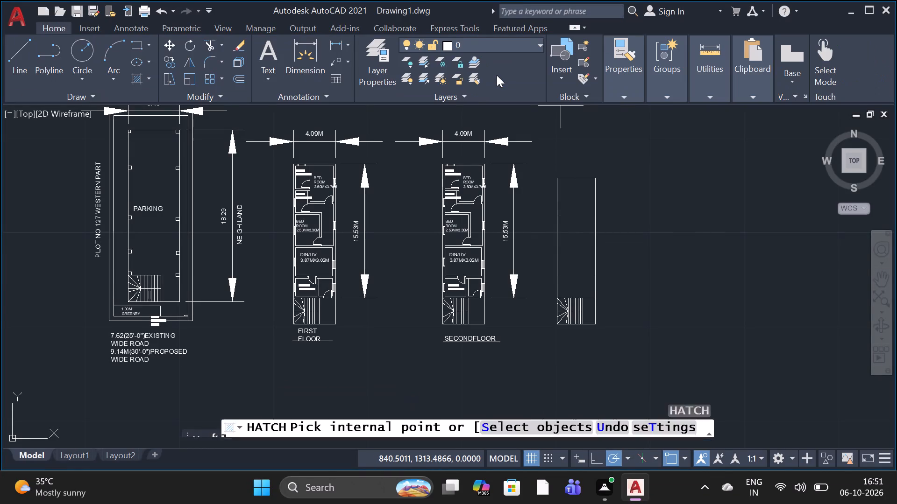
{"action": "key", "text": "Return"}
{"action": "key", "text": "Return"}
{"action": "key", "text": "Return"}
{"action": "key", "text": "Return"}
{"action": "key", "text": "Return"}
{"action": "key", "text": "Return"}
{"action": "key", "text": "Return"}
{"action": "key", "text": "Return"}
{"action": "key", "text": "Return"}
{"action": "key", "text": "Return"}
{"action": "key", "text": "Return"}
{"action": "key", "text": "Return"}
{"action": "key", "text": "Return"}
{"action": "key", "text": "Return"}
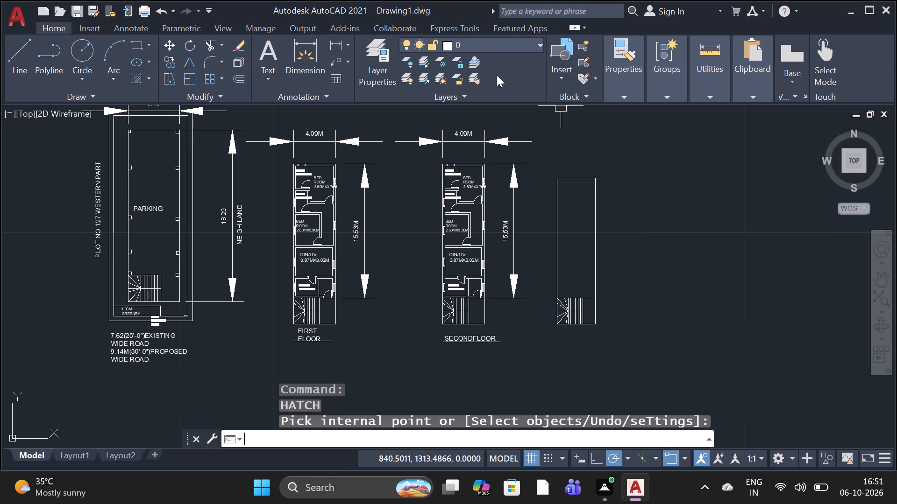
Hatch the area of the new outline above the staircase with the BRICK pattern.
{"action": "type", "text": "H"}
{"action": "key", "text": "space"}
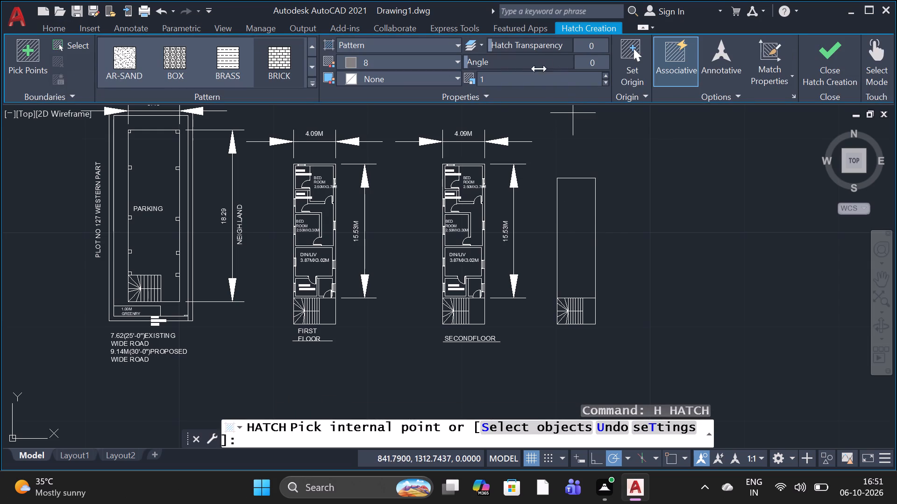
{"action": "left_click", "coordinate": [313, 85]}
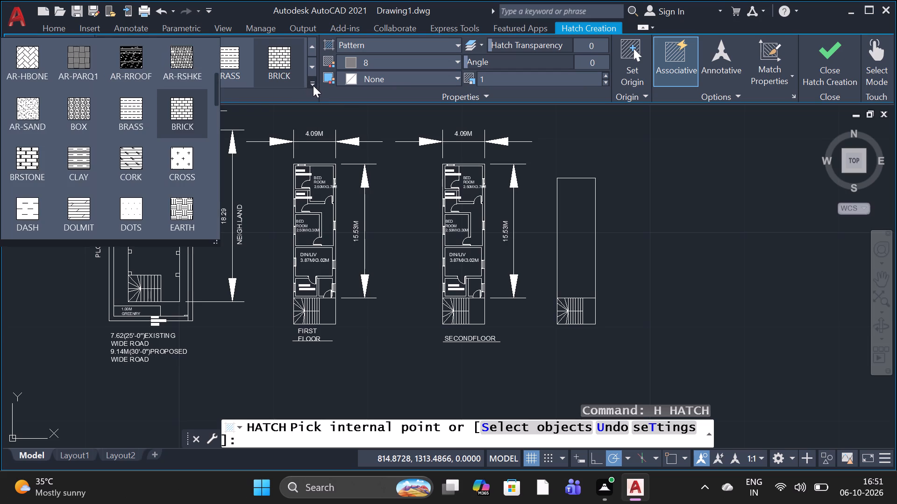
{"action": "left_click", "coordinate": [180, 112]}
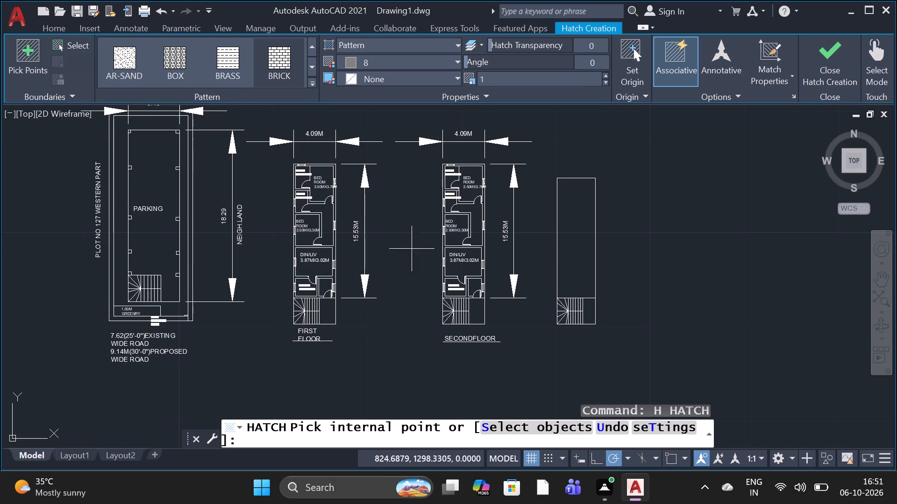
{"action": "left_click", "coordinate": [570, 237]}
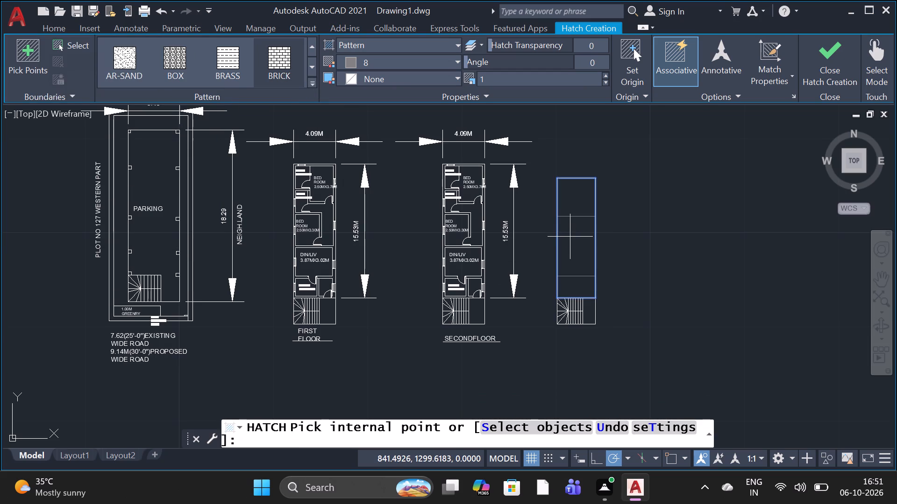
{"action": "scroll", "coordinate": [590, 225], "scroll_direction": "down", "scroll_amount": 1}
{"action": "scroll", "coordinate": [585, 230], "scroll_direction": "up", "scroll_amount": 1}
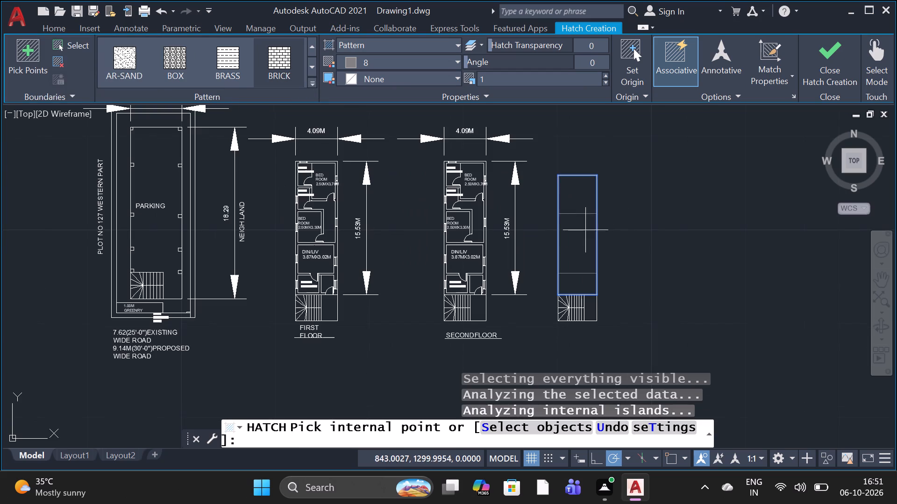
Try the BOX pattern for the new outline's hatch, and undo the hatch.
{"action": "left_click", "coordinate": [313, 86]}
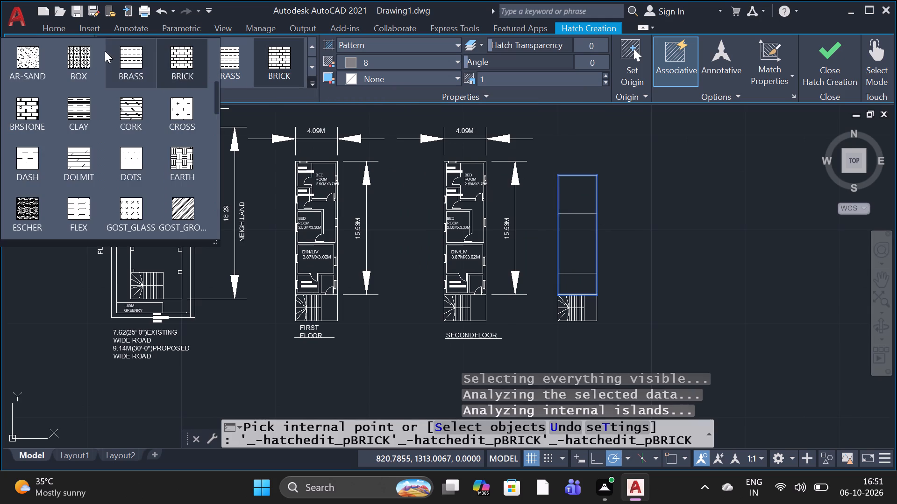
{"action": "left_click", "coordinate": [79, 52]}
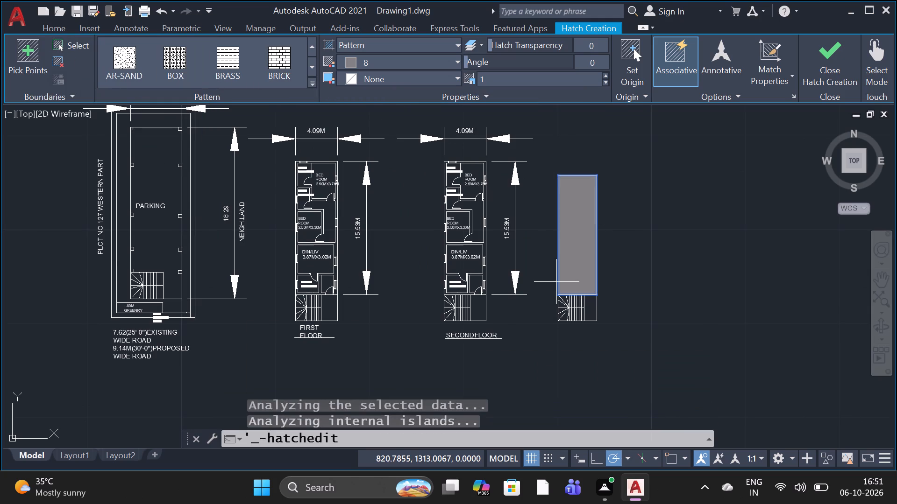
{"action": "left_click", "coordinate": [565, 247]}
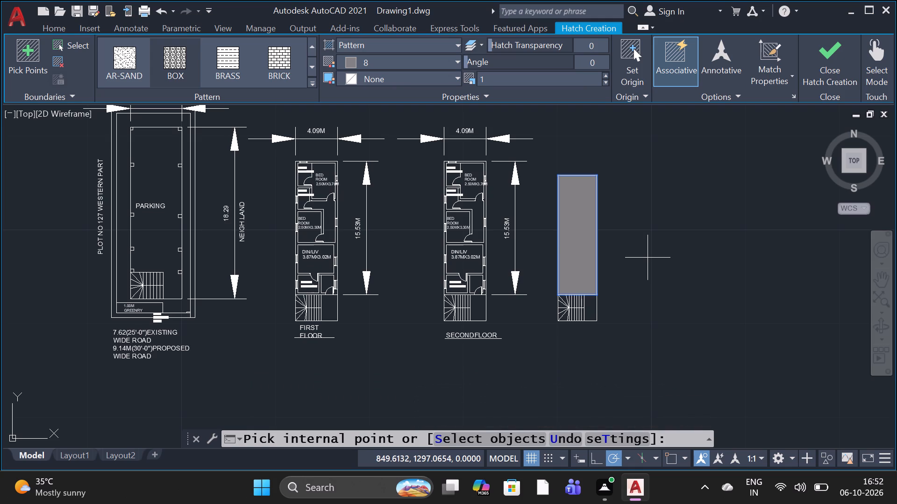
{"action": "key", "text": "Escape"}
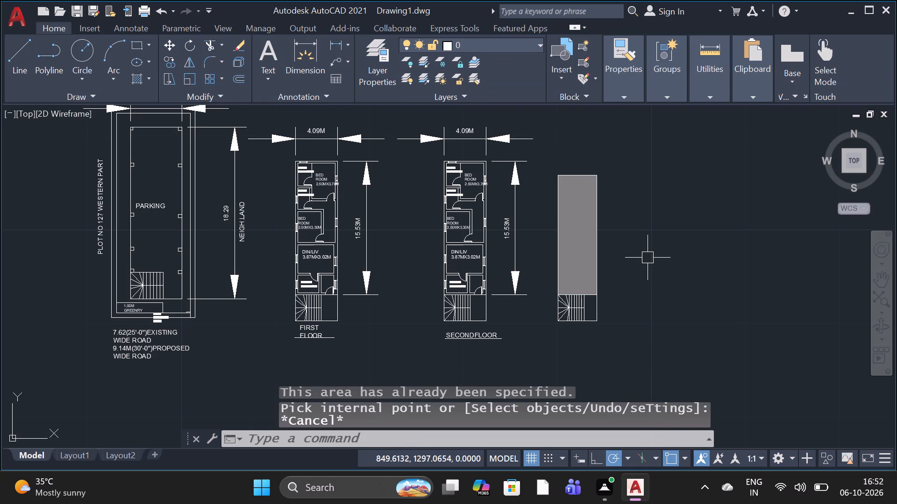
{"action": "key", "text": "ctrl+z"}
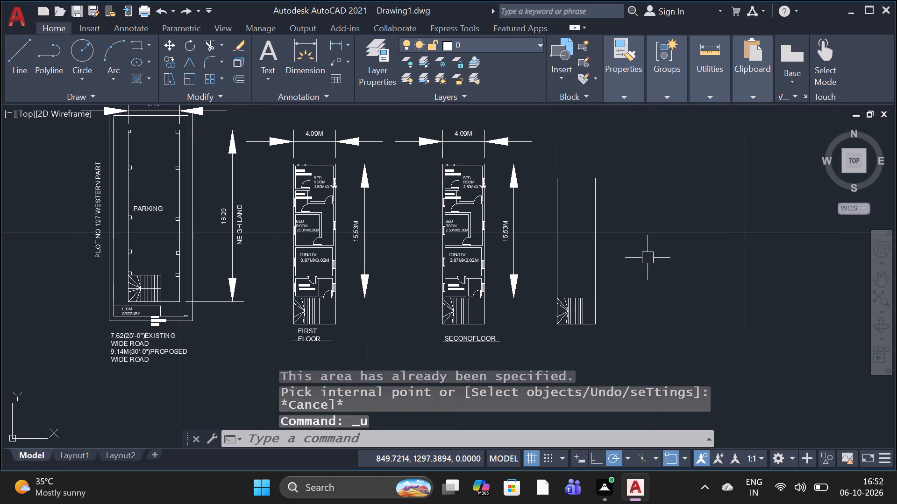
Draw two vertical division lines, each about 12.77 long, between the staircase's top edge and the new outline's top edge as one connected line chain.
{"action": "left_click", "coordinate": [15, 53]}
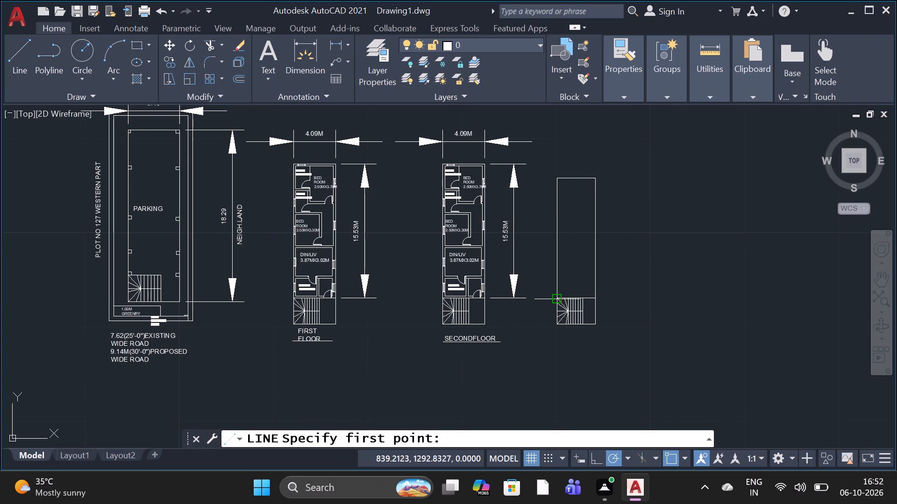
{"action": "left_click", "coordinate": [556, 298]}
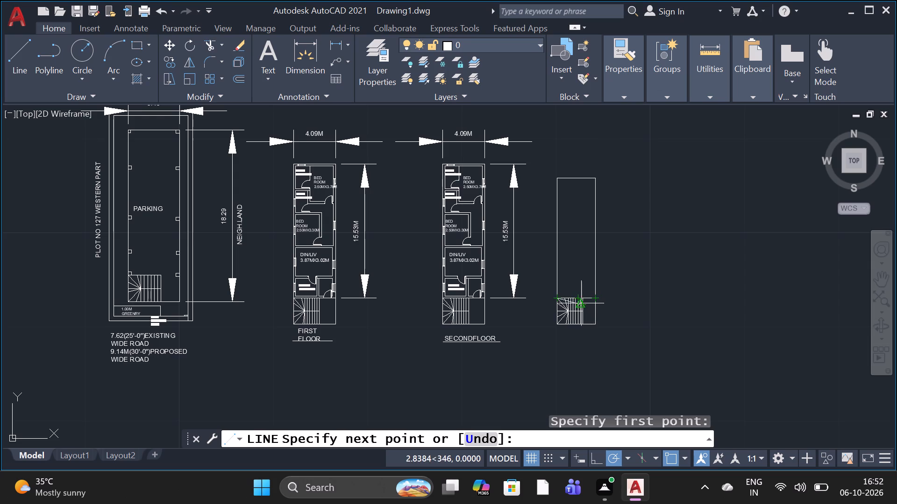
{"action": "left_click", "coordinate": [569, 298]}
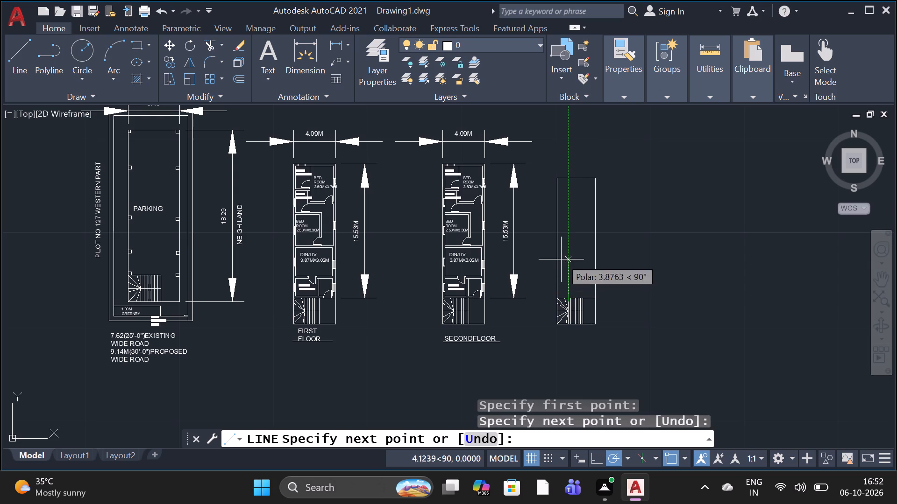
{"action": "left_click", "coordinate": [566, 176]}
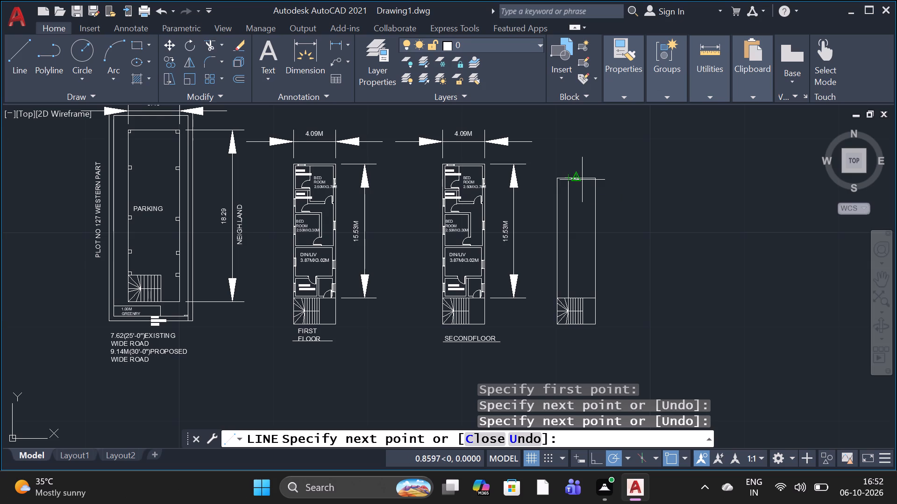
{"action": "scroll", "coordinate": [583, 179], "scroll_direction": "up", "scroll_amount": 2}
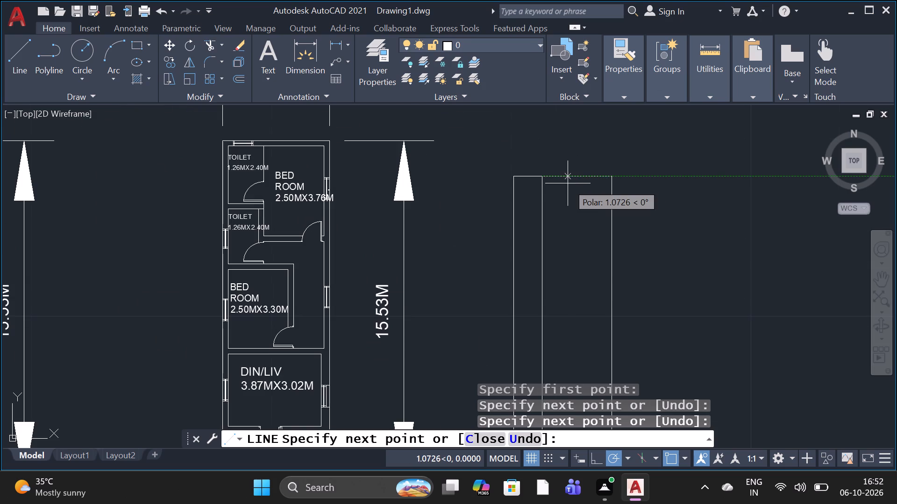
{"action": "left_click", "coordinate": [582, 179]}
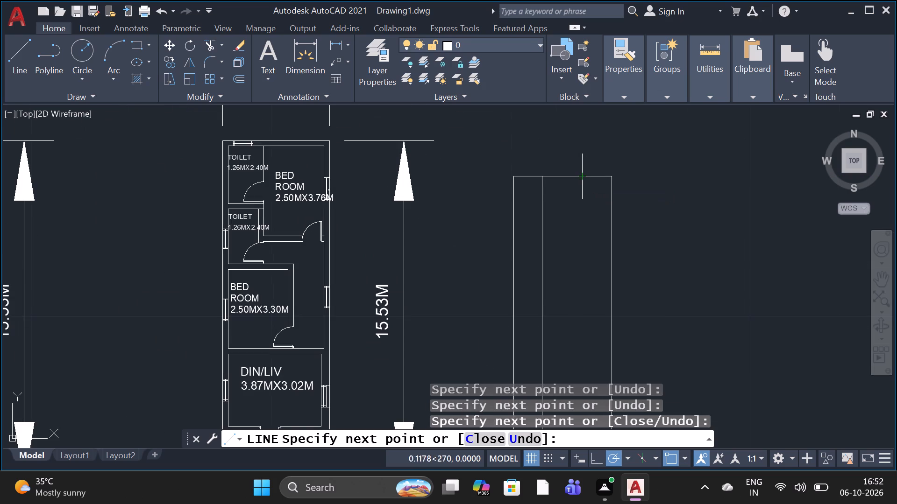
{"action": "scroll", "coordinate": [578, 180], "scroll_direction": "down", "scroll_amount": 3}
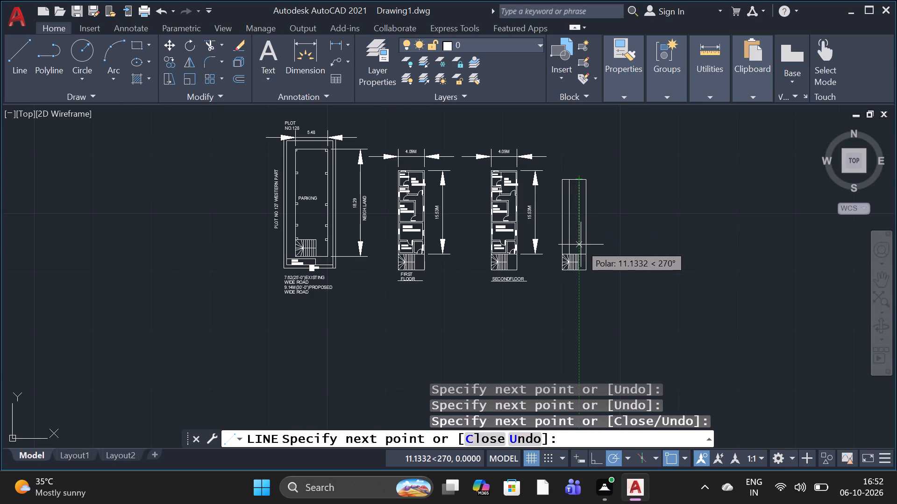
{"action": "scroll", "coordinate": [579, 252], "scroll_direction": "up", "scroll_amount": 3}
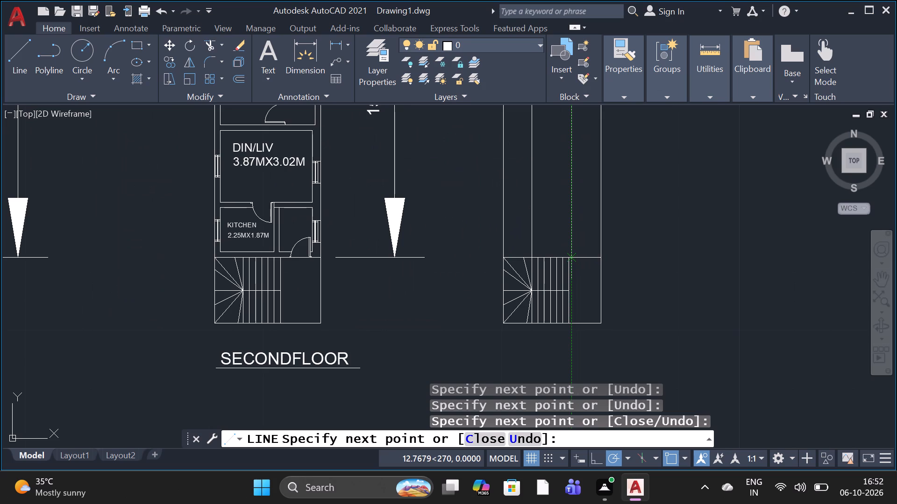
{"action": "left_click", "coordinate": [576, 254]}
{"action": "key", "text": "space"}
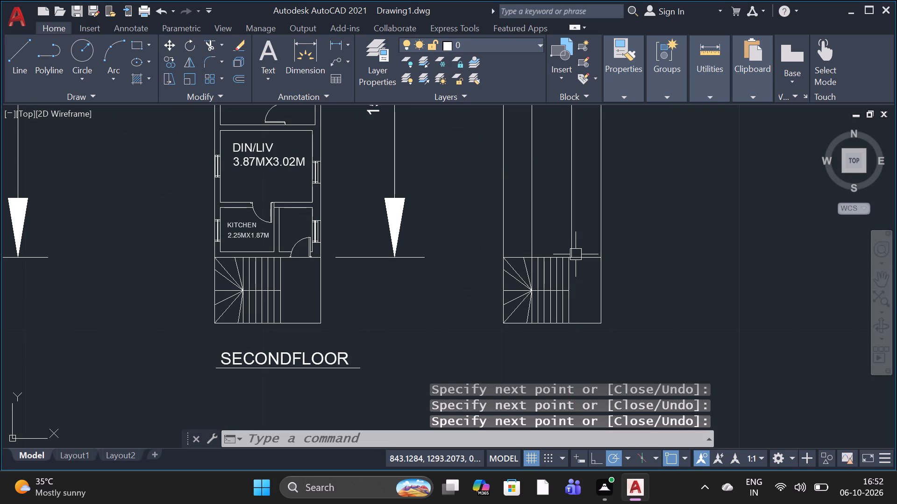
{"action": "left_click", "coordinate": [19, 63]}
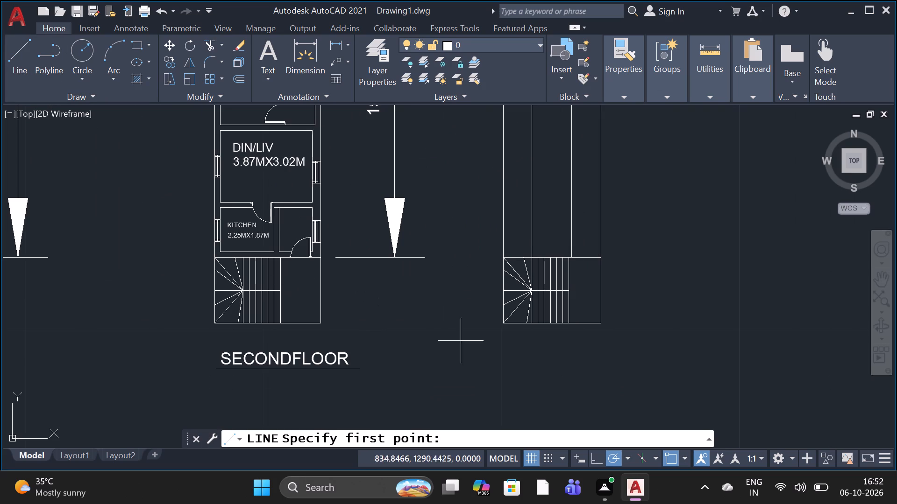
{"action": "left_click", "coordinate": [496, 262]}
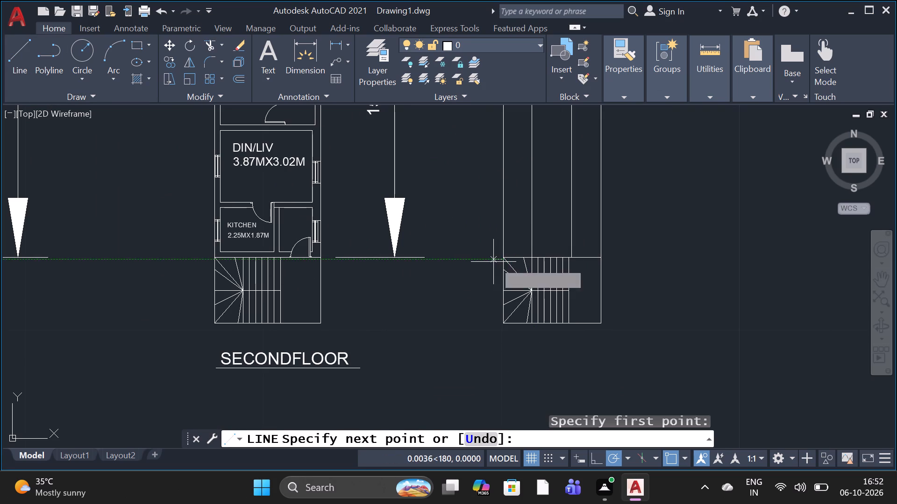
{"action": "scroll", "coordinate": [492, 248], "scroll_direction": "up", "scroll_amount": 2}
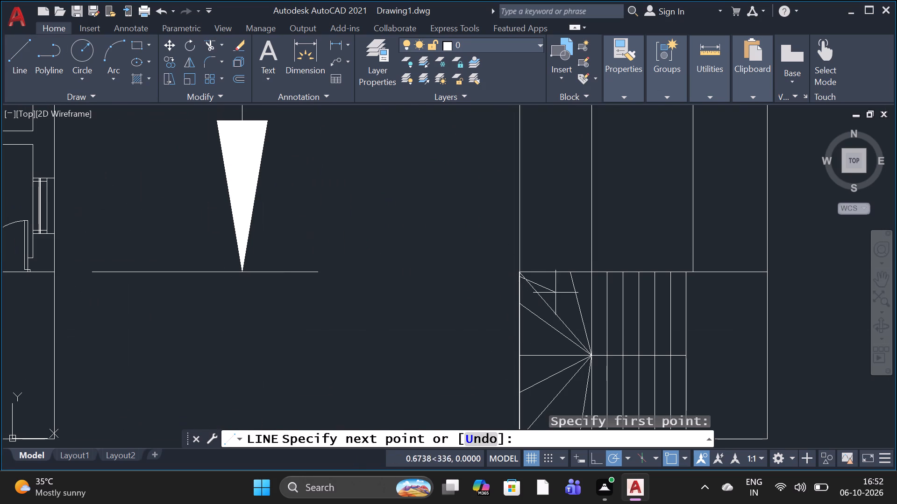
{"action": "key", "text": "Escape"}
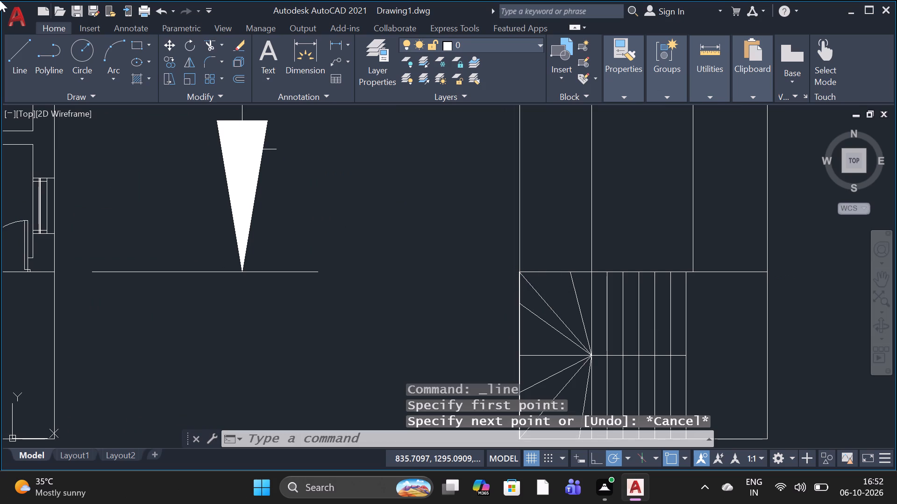
Draw a horizontal line about 4.09 long along the staircase's top edge, across the full width of the new outline.
{"action": "left_click", "coordinate": [17, 47]}
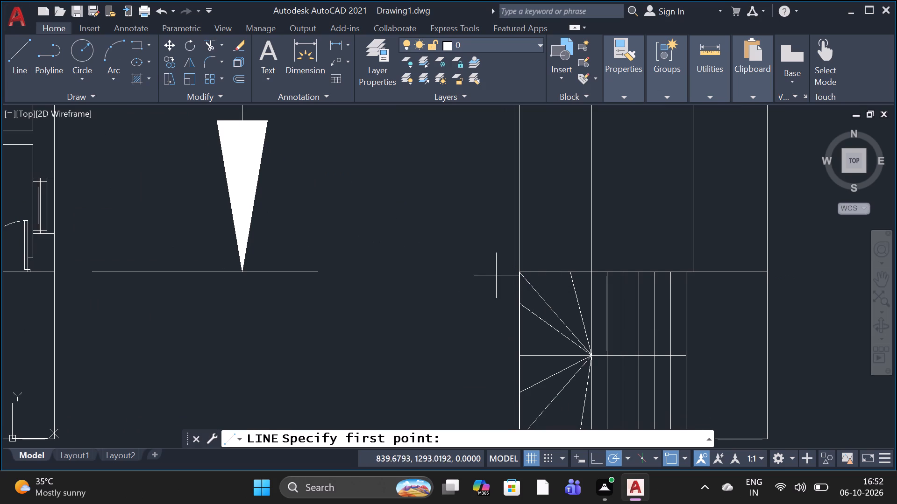
{"action": "left_click", "coordinate": [513, 271]}
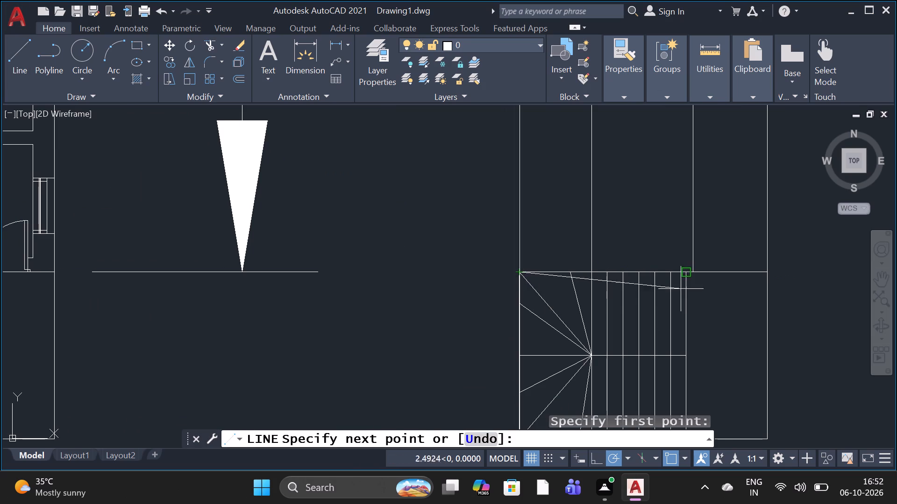
{"action": "left_click", "coordinate": [769, 273]}
{"action": "key", "text": "space"}
Copy the horizontal line above the staircase as a 20-item array, fitted vertically up to the new outline's top edge.
{"action": "key", "text": "c"}
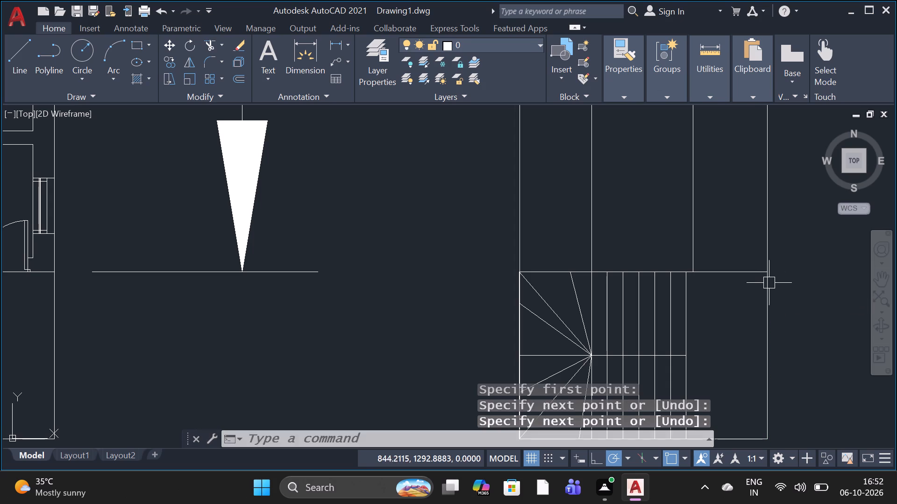
{"action": "left_click_drag", "start_coordinate": [763, 277], "coordinate": [896, 167]}
{"action": "key", "text": "o"}
{"action": "key", "text": "space"}
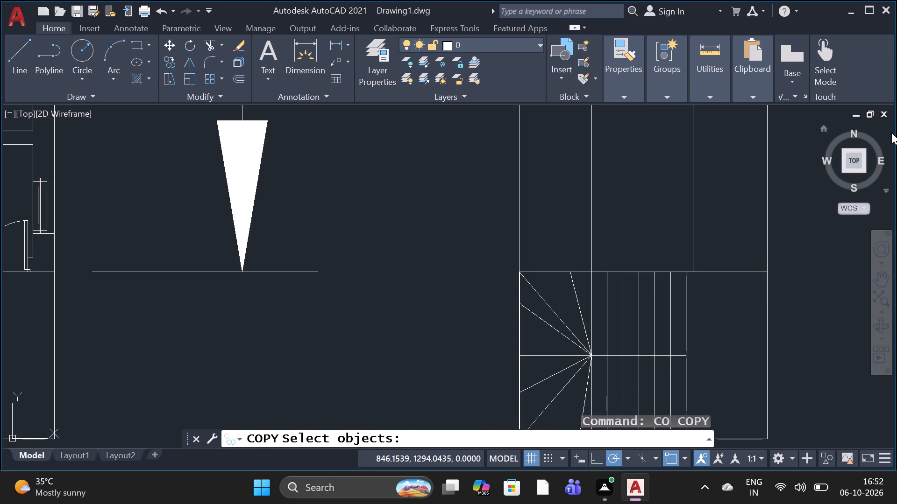
{"action": "left_click", "coordinate": [719, 273]}
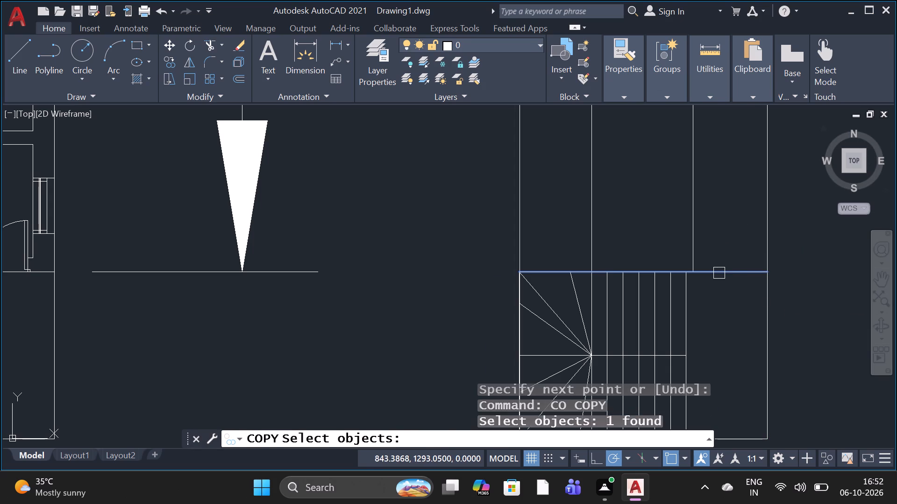
{"action": "key", "text": "space"}
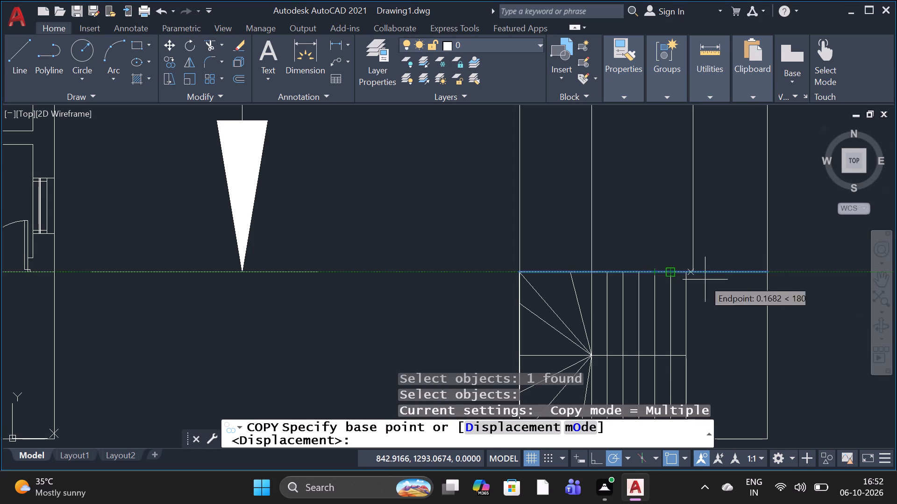
{"action": "left_click", "coordinate": [713, 274]}
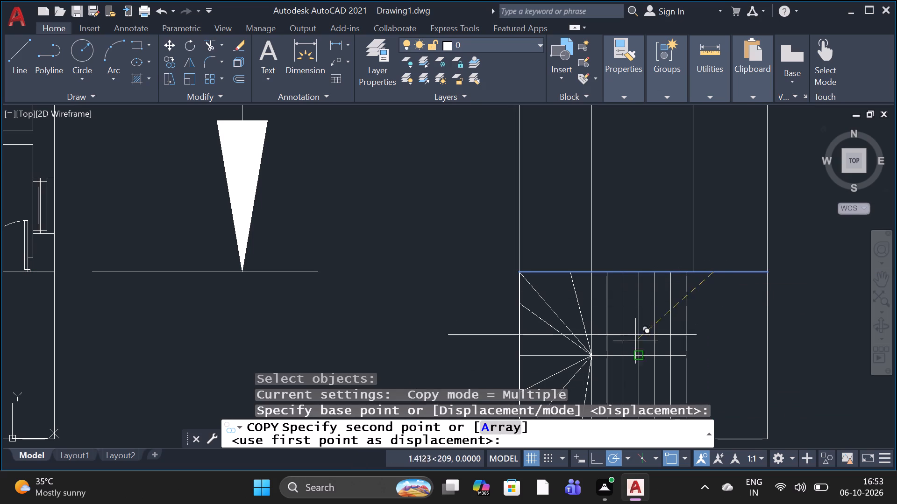
{"action": "left_click", "coordinate": [496, 426]}
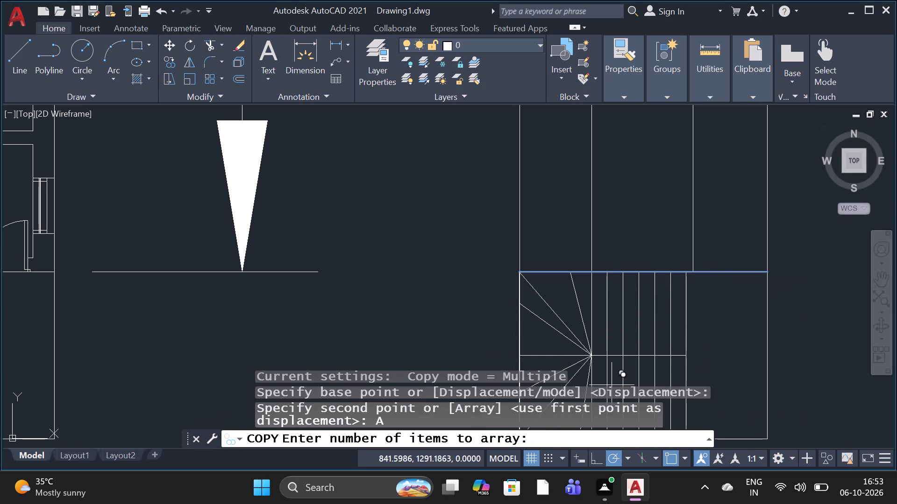
{"action": "scroll", "coordinate": [616, 278], "scroll_direction": "down", "scroll_amount": 2}
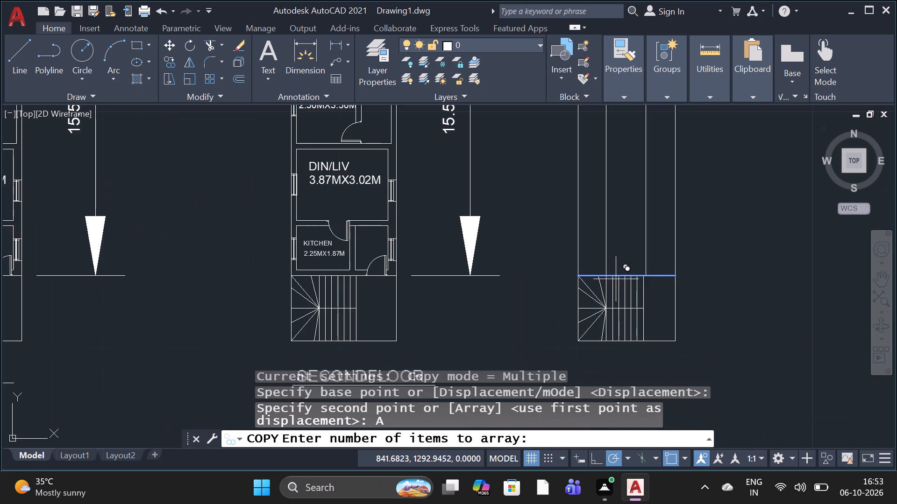
{"action": "scroll", "coordinate": [616, 279], "scroll_direction": "down", "scroll_amount": 2}
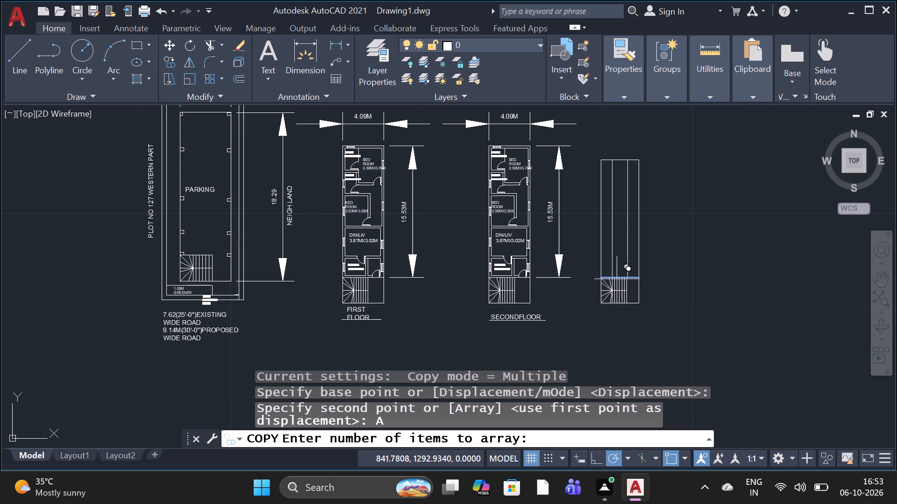
{"action": "key", "text": "2"}
{"action": "key", "text": "0"}
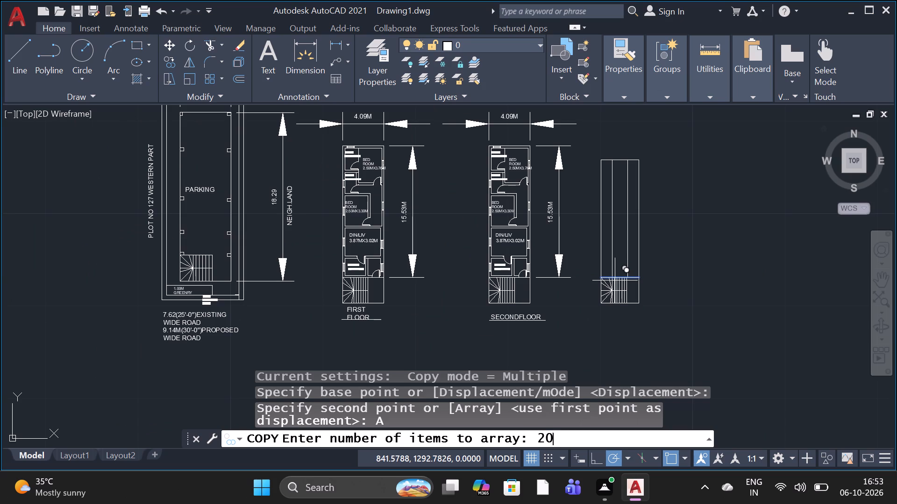
{"action": "key", "text": "space"}
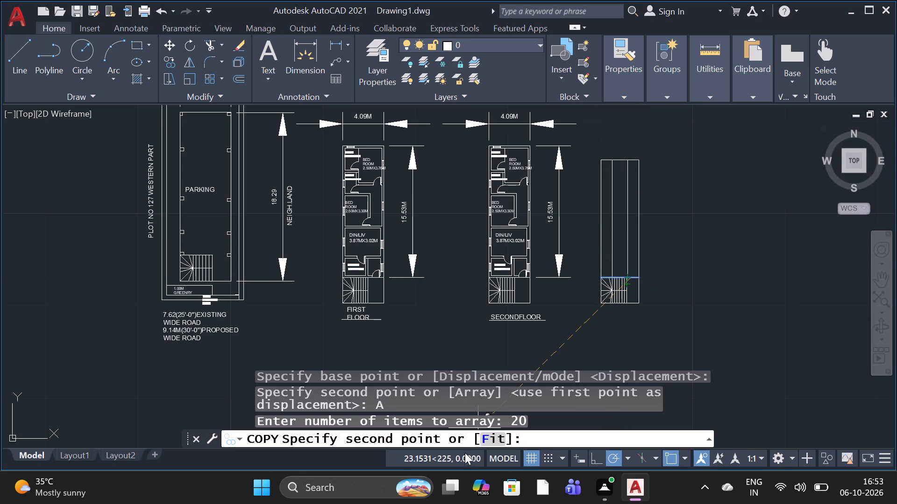
{"action": "left_click", "coordinate": [492, 438]}
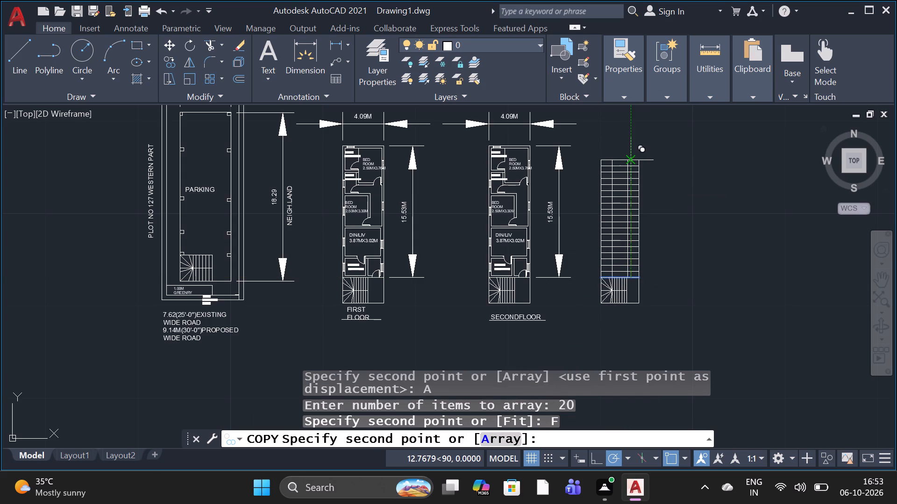
{"action": "scroll", "coordinate": [631, 163], "scroll_direction": "up", "scroll_amount": 2}
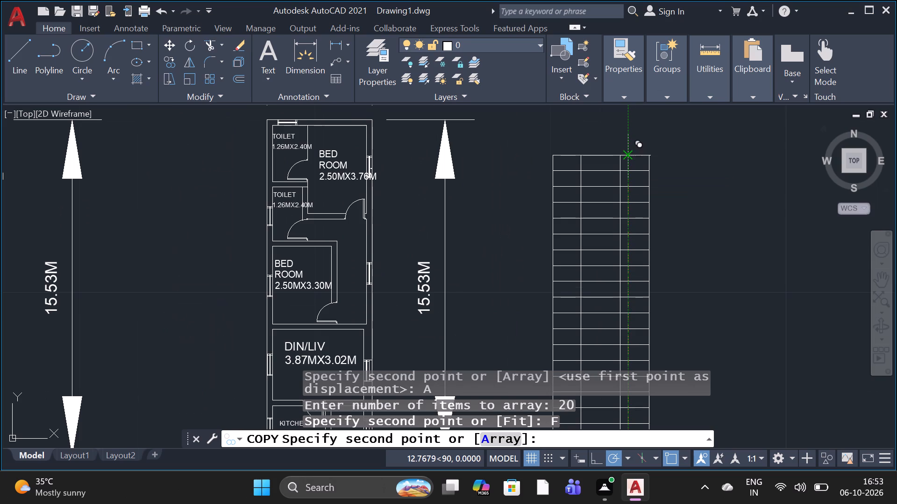
{"action": "left_click", "coordinate": [630, 157]}
{"action": "scroll", "coordinate": [654, 160], "scroll_direction": "down", "scroll_amount": 2}
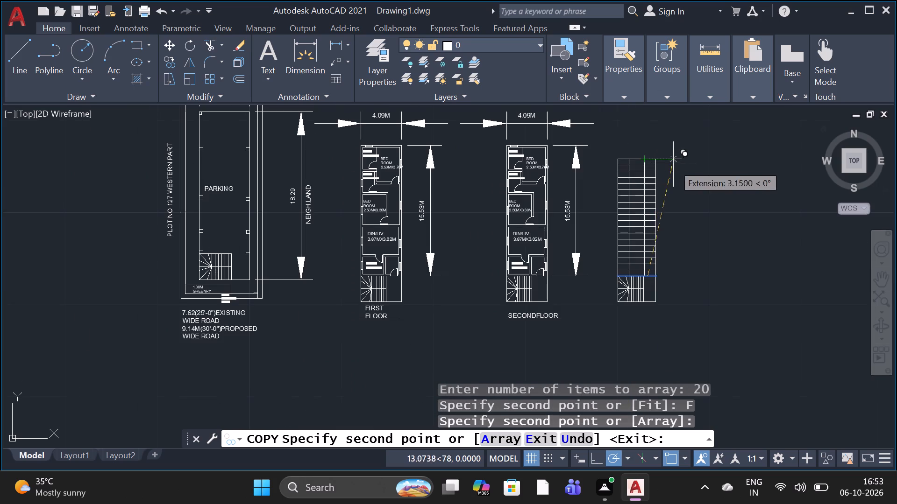
{"action": "key", "text": "space"}
Draw a third vertical line about 12.77 long between the two division lines, from the outline's top edge to the staircase's top edge.
{"action": "scroll", "coordinate": [631, 238], "scroll_direction": "up", "scroll_amount": 2}
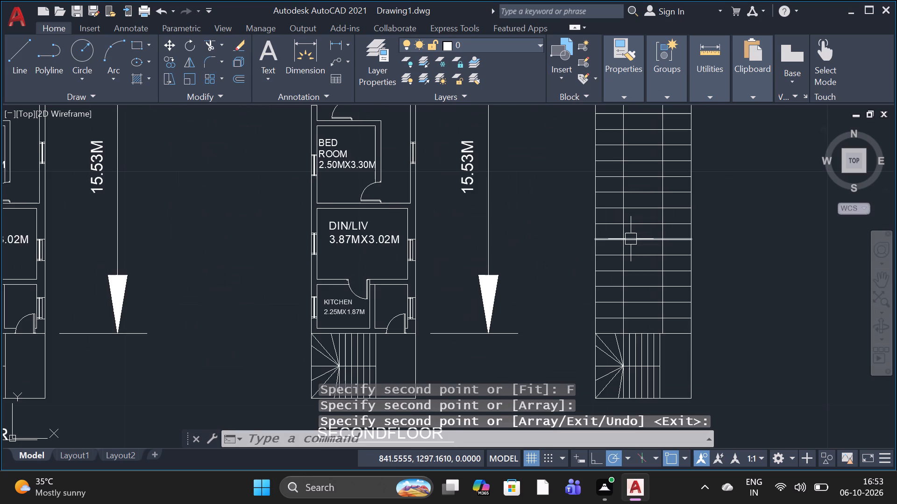
{"action": "scroll", "coordinate": [631, 239], "scroll_direction": "down", "scroll_amount": 1}
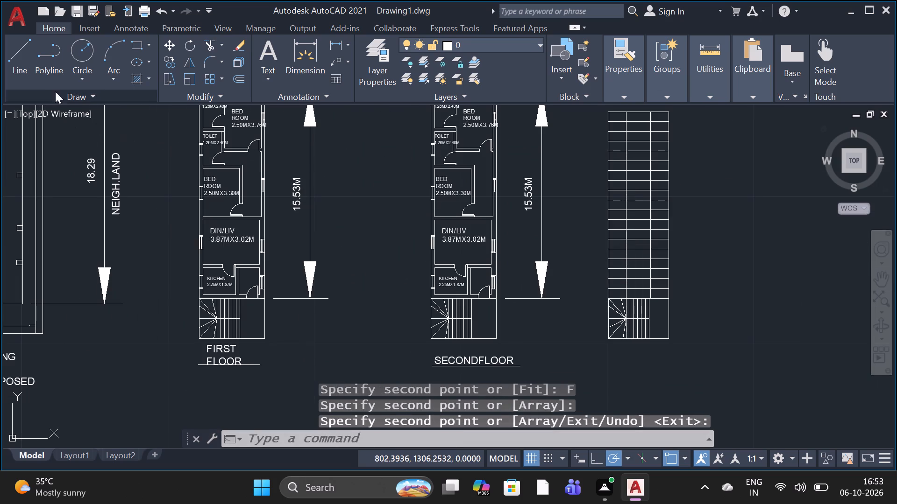
{"action": "left_click", "coordinate": [24, 72]}
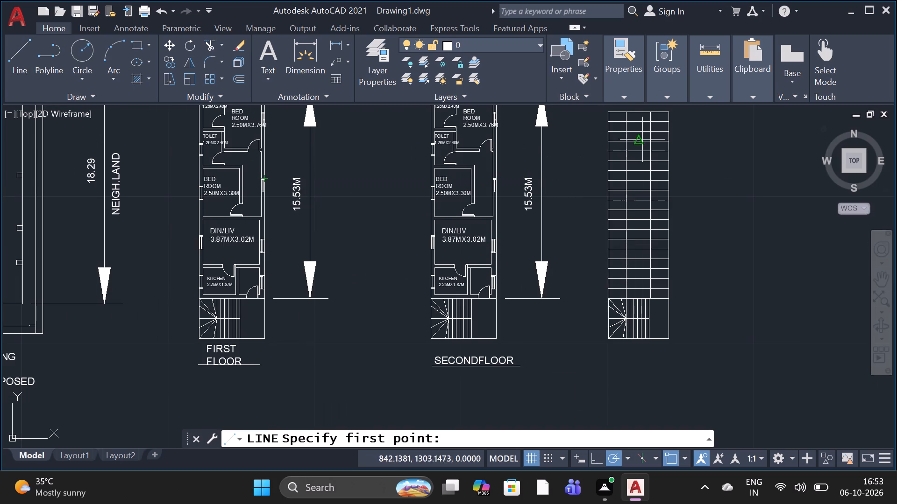
{"action": "left_click", "coordinate": [637, 114]}
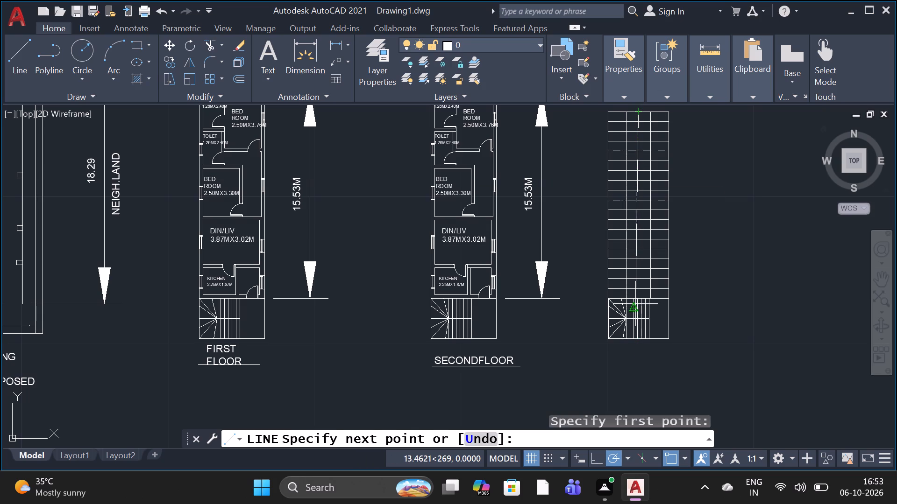
{"action": "scroll", "coordinate": [635, 302], "scroll_direction": "up", "scroll_amount": 2}
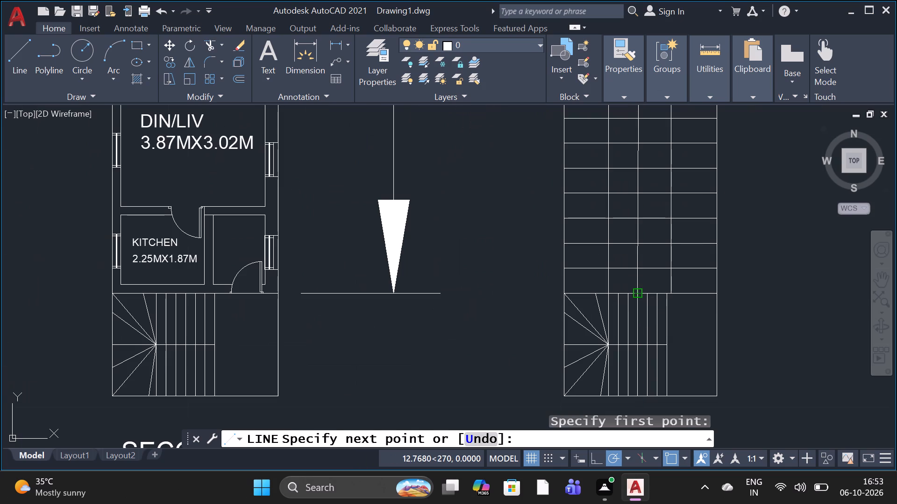
{"action": "scroll", "coordinate": [635, 298], "scroll_direction": "up", "scroll_amount": 2}
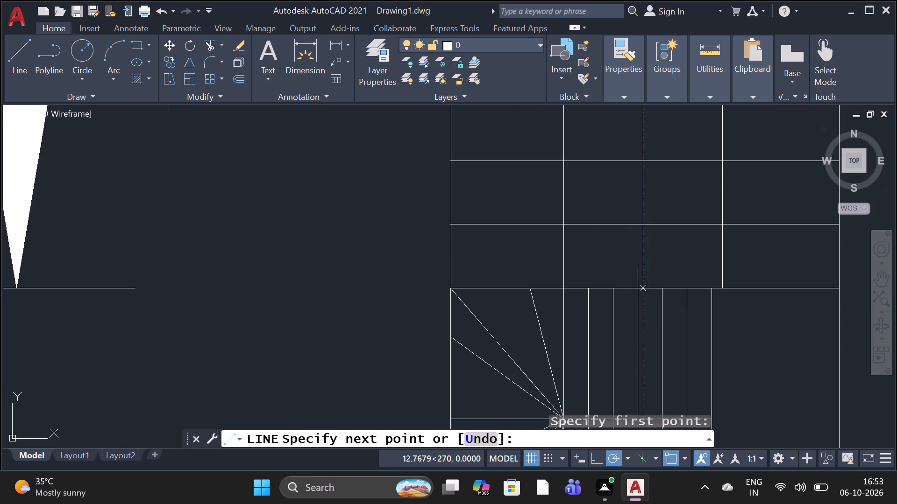
{"action": "left_click", "coordinate": [643, 290]}
{"action": "key", "text": "space"}
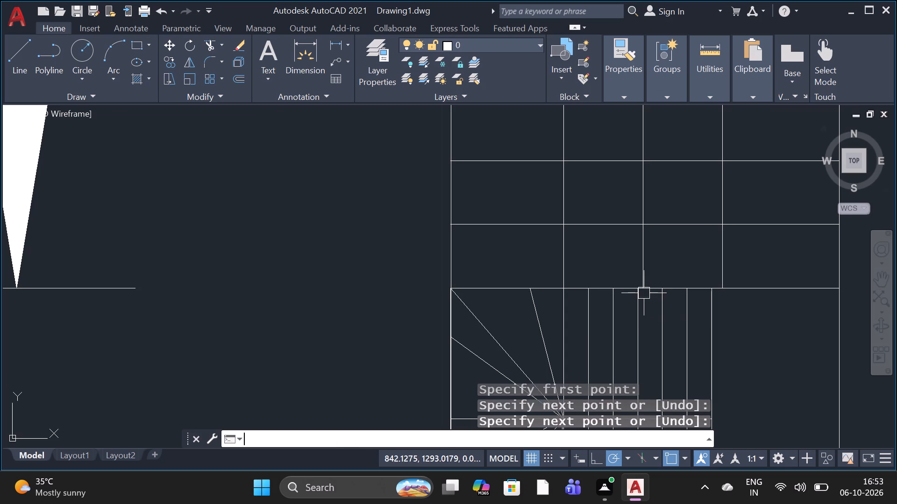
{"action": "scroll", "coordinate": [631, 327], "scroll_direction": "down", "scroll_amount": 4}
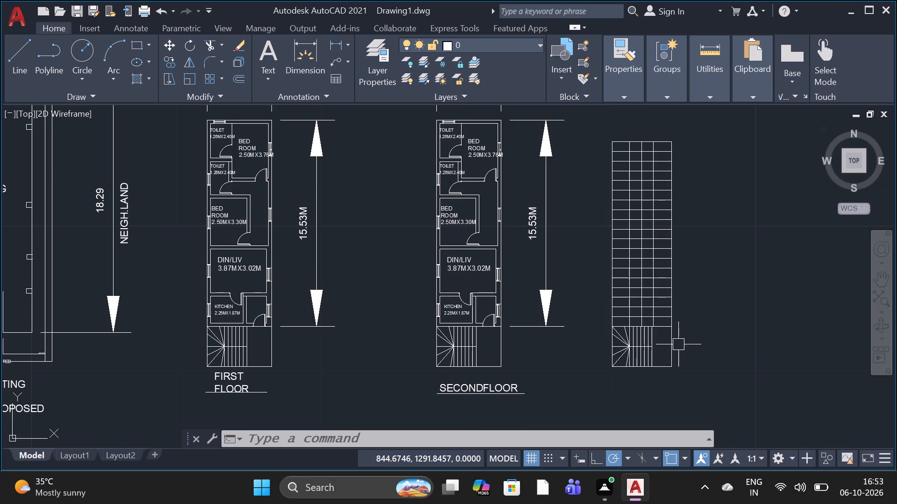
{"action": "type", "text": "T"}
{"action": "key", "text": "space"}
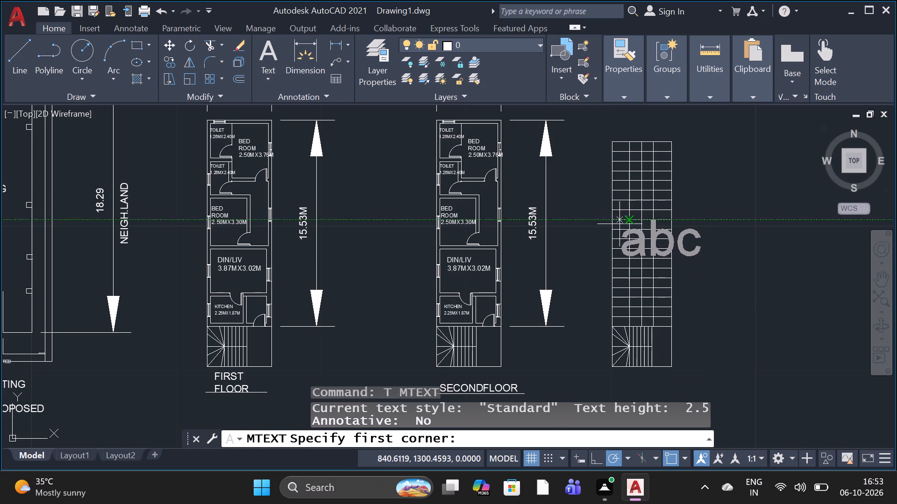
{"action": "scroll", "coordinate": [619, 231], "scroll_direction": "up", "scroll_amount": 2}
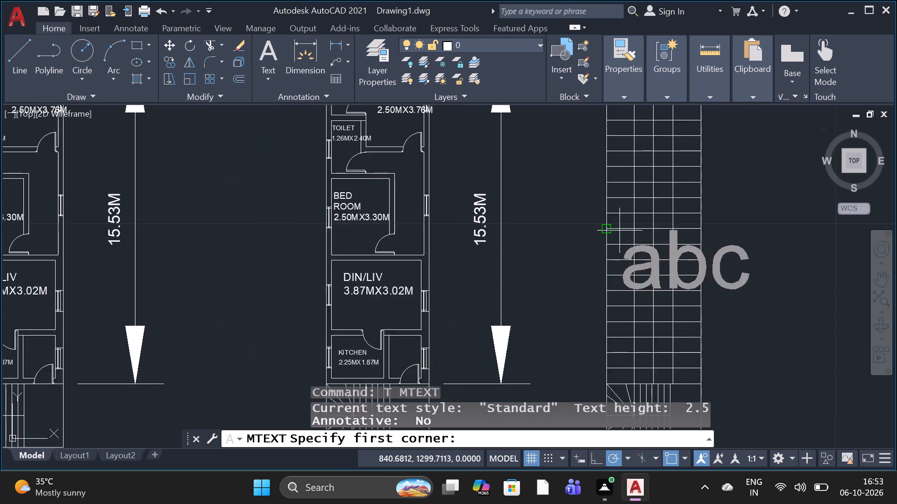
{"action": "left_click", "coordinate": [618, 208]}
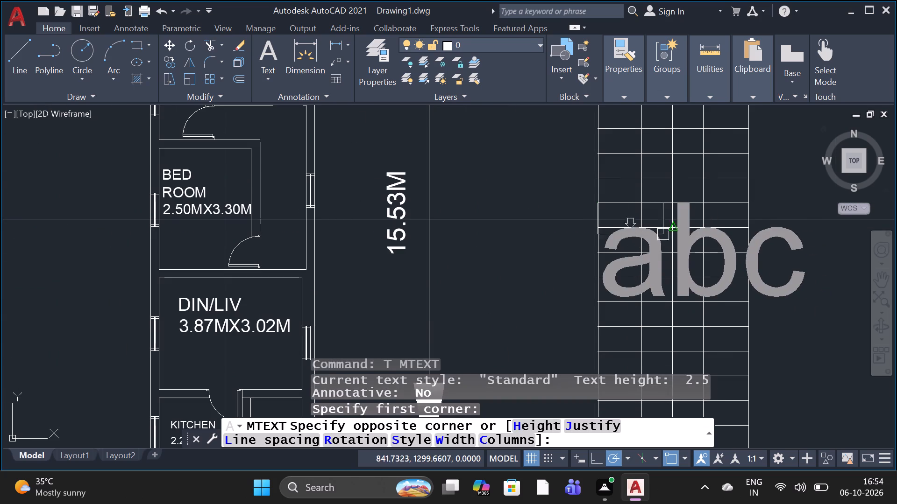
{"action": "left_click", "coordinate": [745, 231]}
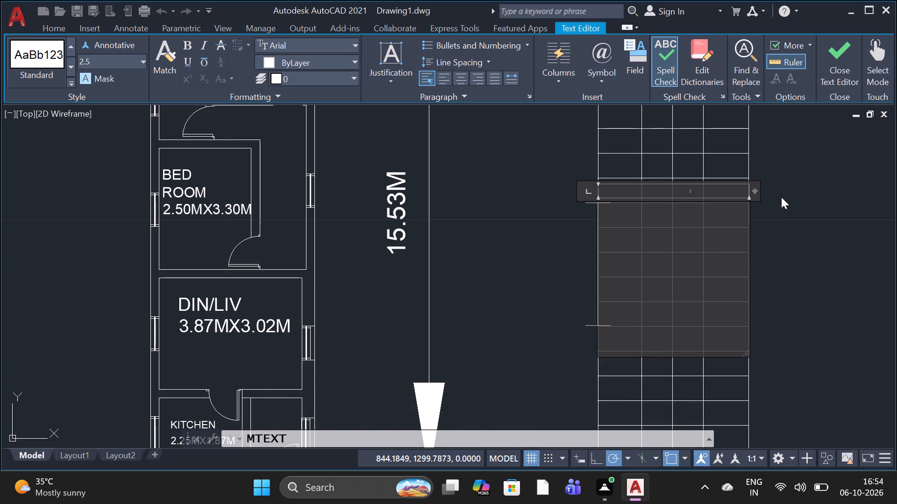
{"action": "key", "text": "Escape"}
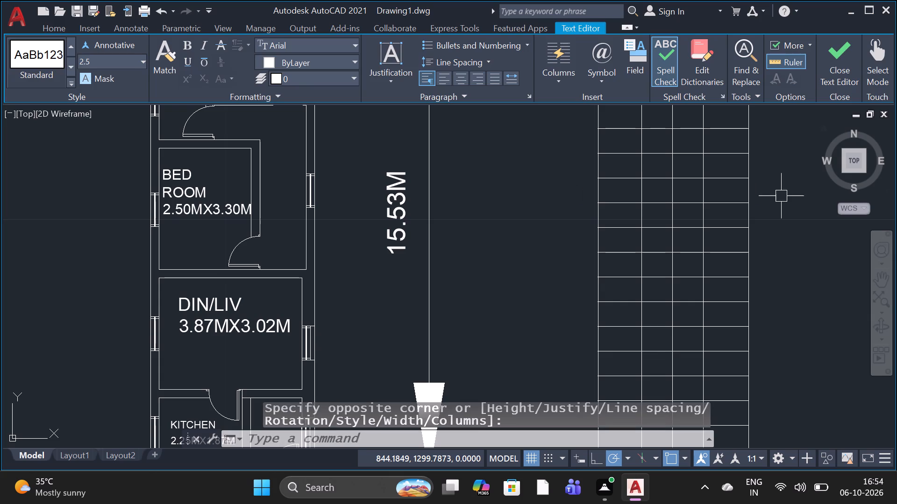
Trim the three vertical division lines out of one row near the middle of the grid above the staircase.
{"action": "scroll", "coordinate": [692, 223], "scroll_direction": "down", "scroll_amount": 2}
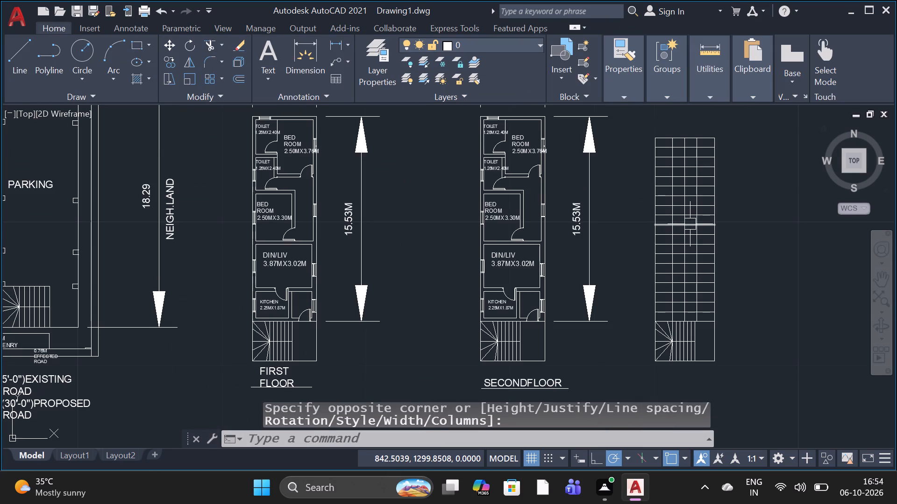
{"action": "type", "text": "TR"}
{"action": "key", "text": "space"}
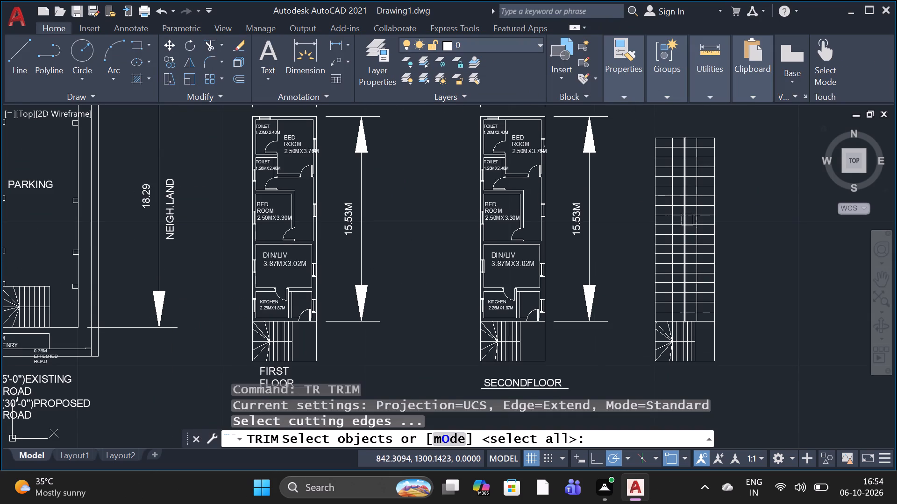
{"action": "key", "text": "space"}
{"action": "scroll", "coordinate": [676, 232], "scroll_direction": "up", "scroll_amount": 3}
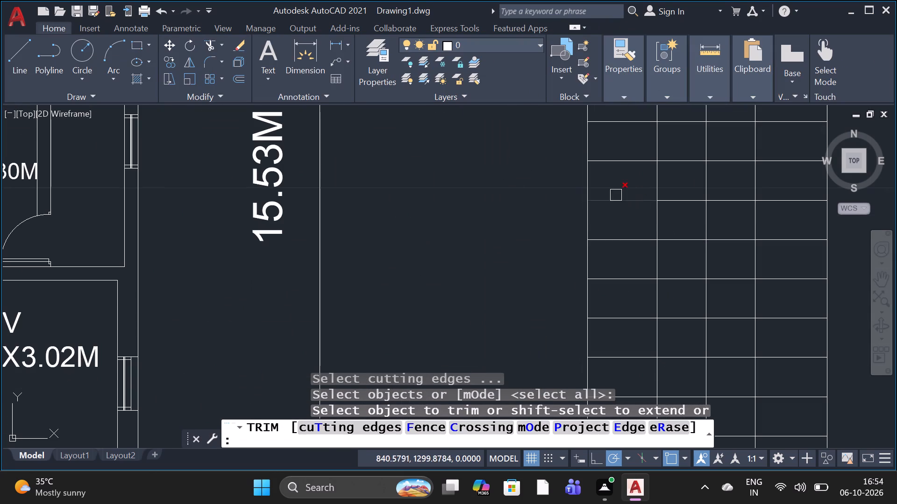
{"action": "left_click_drag", "start_coordinate": [609, 183], "coordinate": [747, 176]}
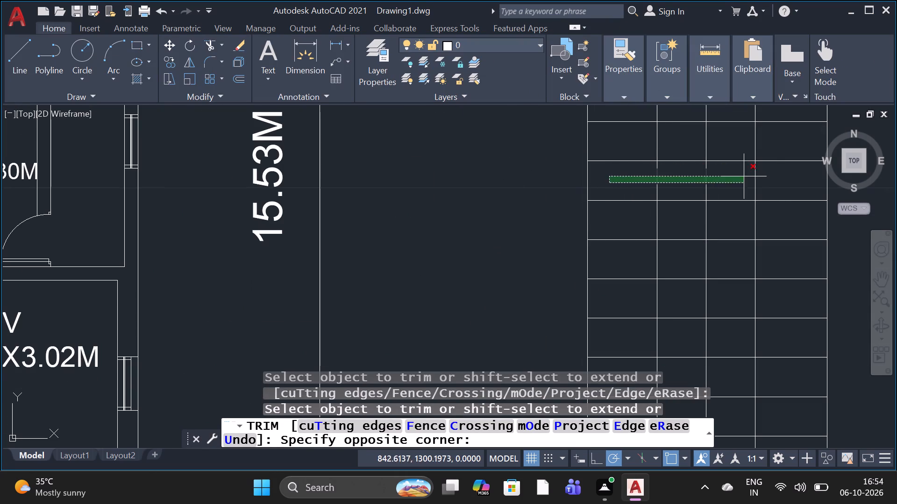
{"action": "left_click_drag", "start_coordinate": [747, 176], "coordinate": [800, 195]}
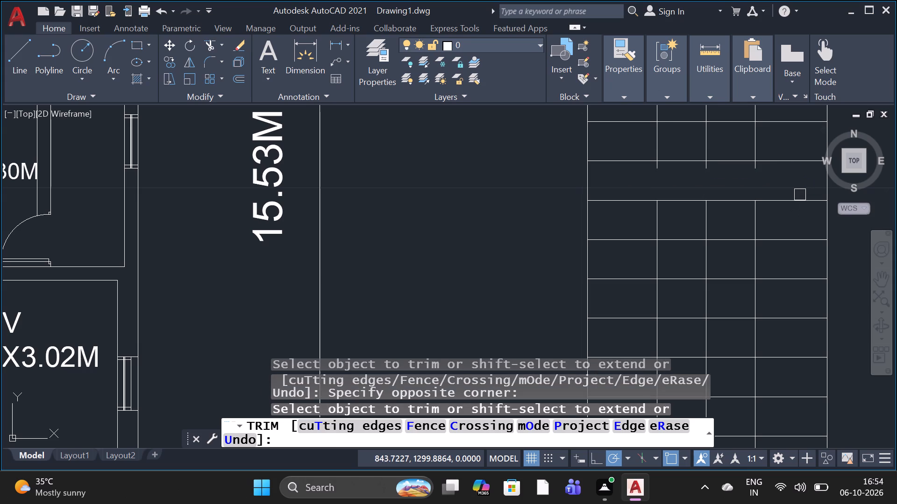
{"action": "scroll", "coordinate": [768, 175], "scroll_direction": "up", "scroll_amount": 2}
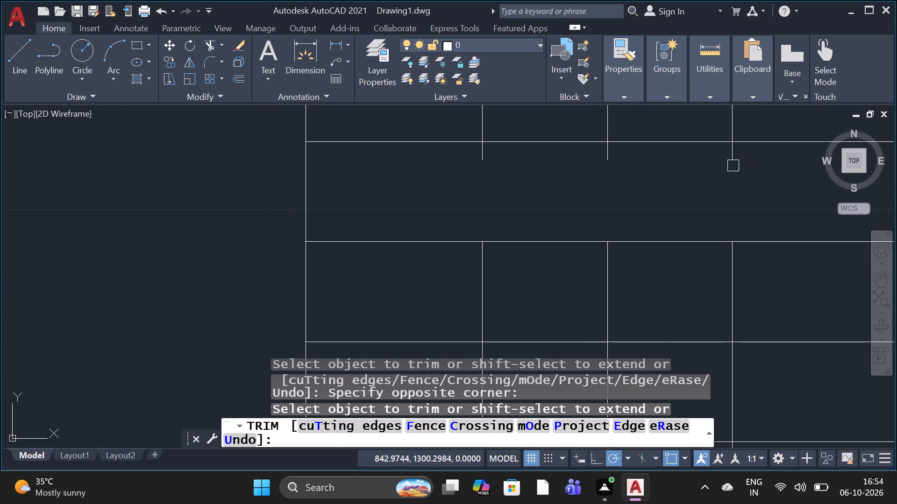
{"action": "left_click", "coordinate": [731, 164]}
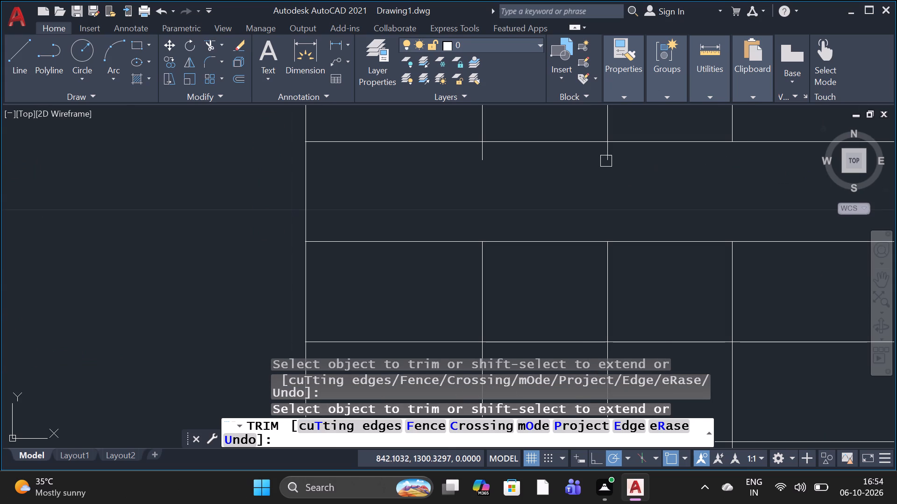
{"action": "left_click", "coordinate": [606, 161]}
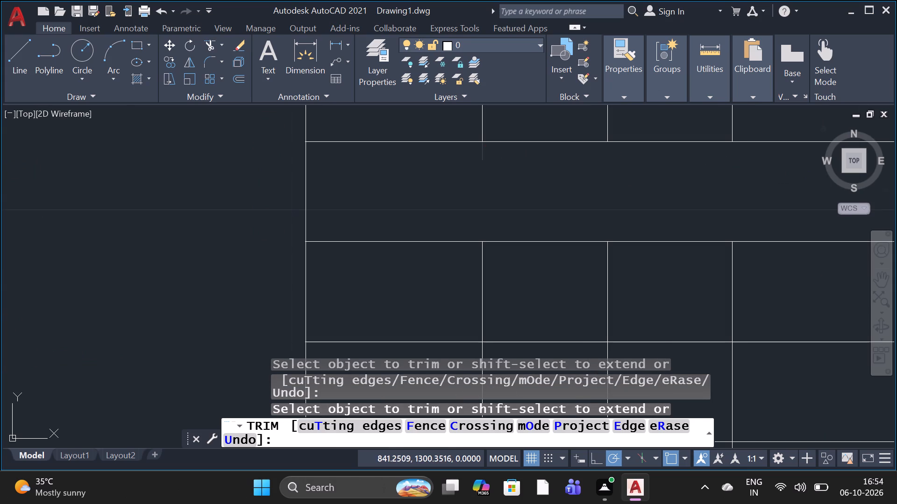
{"action": "left_click", "coordinate": [478, 158]}
{"action": "scroll", "coordinate": [473, 178], "scroll_direction": "down", "scroll_amount": 3}
{"action": "scroll", "coordinate": [503, 204], "scroll_direction": "down", "scroll_amount": 2}
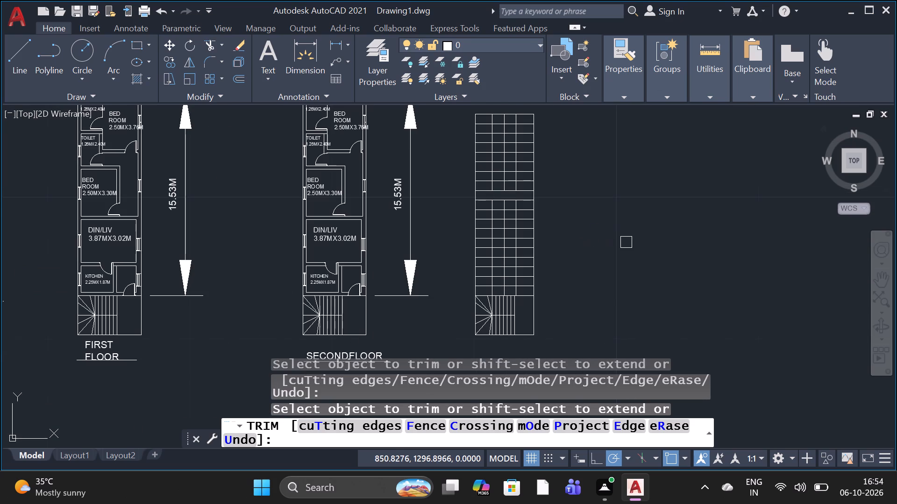
Clear the grid row directly below the open one, trimming its vertical lines and removing the horizontal line between the two rows.
{"action": "scroll", "coordinate": [515, 209], "scroll_direction": "up", "scroll_amount": 1}
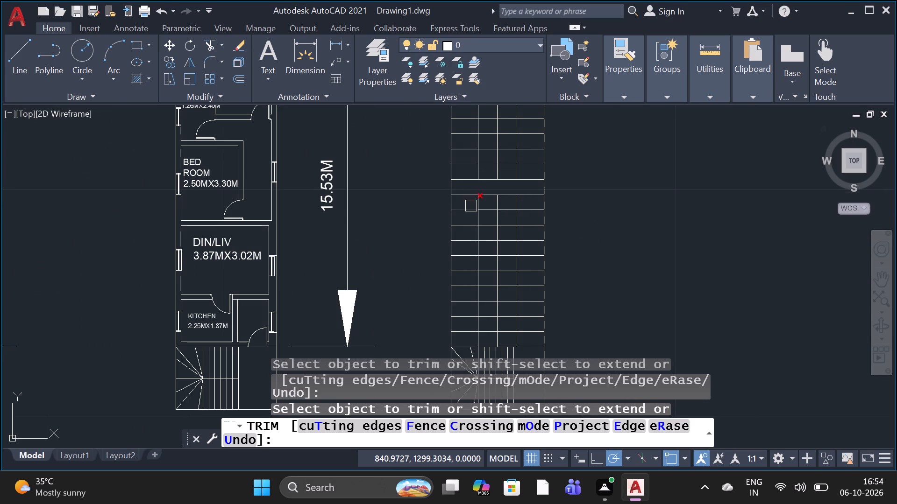
{"action": "left_click_drag", "start_coordinate": [468, 200], "coordinate": [482, 207]}
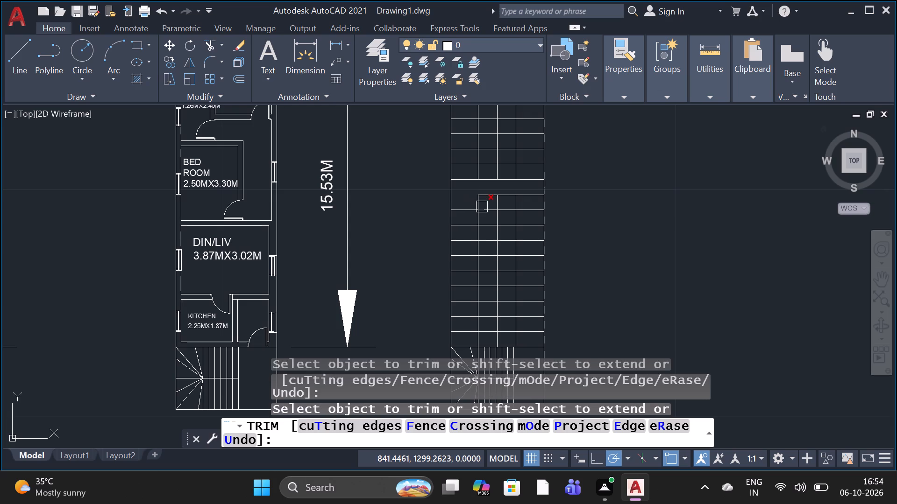
{"action": "left_click_drag", "start_coordinate": [482, 207], "coordinate": [482, 207]}
{"action": "scroll", "coordinate": [479, 203], "scroll_direction": "up", "scroll_amount": 2}
{"action": "left_click_drag", "start_coordinate": [454, 188], "coordinate": [453, 189]}
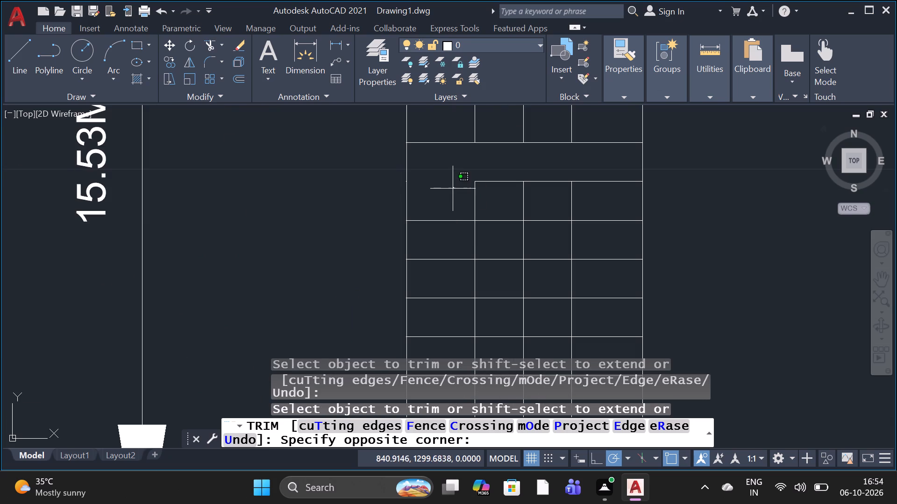
{"action": "left_click_drag", "start_coordinate": [453, 189], "coordinate": [634, 223]}
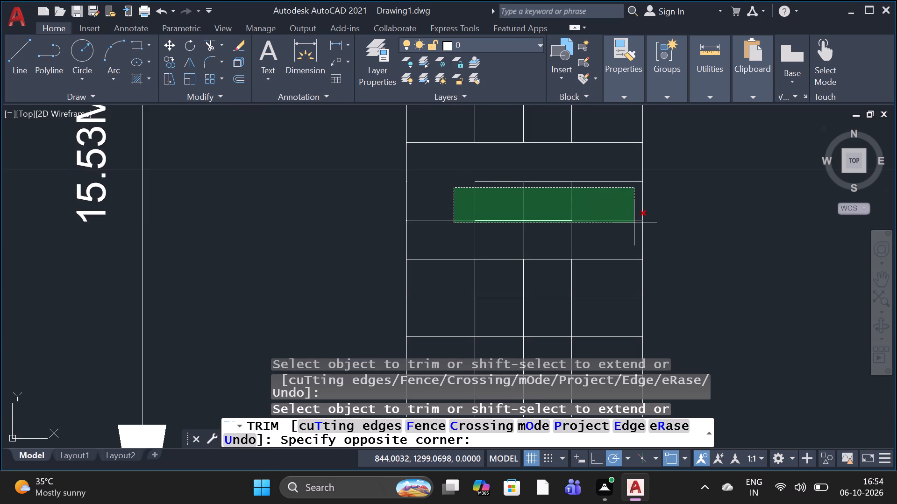
{"action": "left_click_drag", "start_coordinate": [634, 223], "coordinate": [635, 213]}
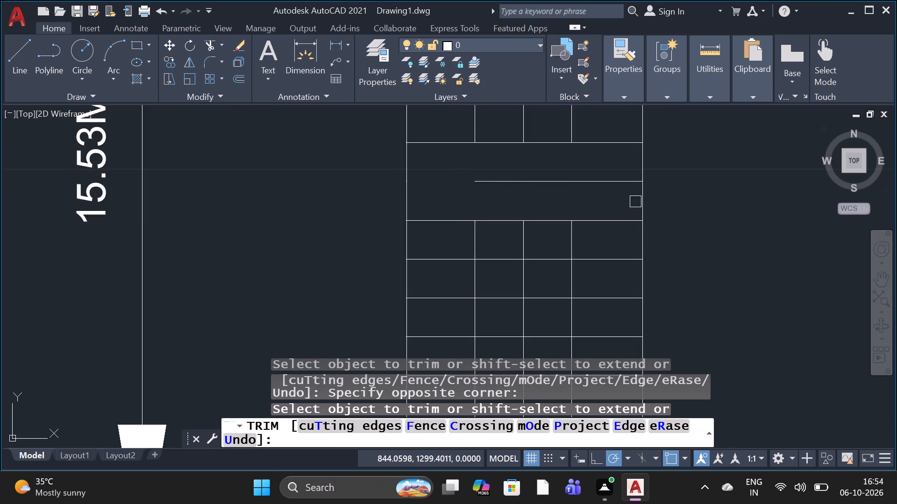
{"action": "left_click", "coordinate": [629, 187]}
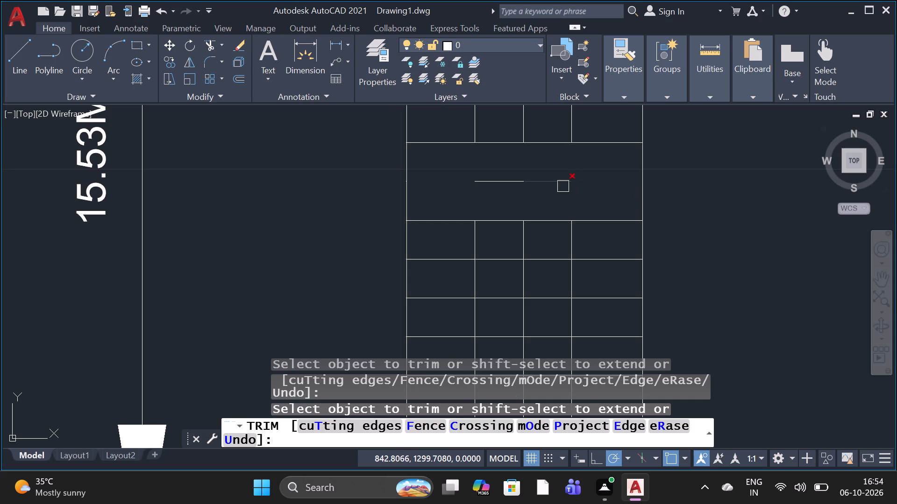
{"action": "left_click", "coordinate": [563, 186]}
{"action": "left_click", "coordinate": [518, 184]}
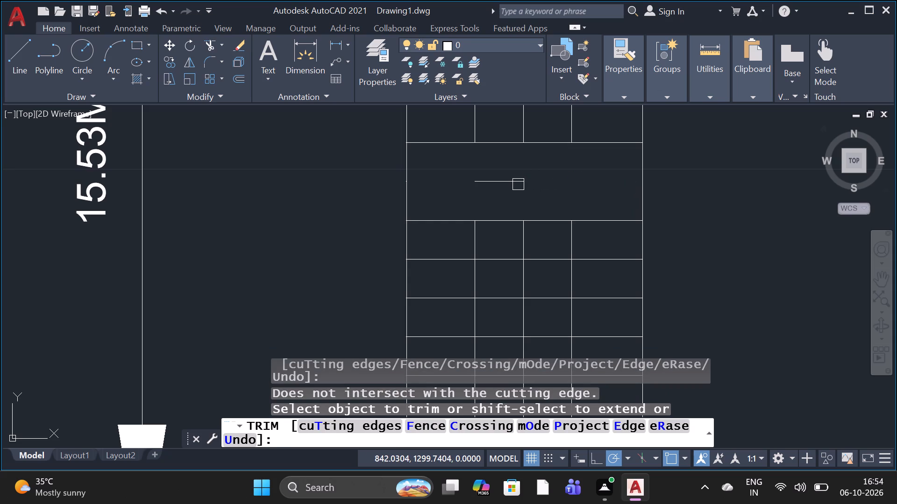
{"action": "key", "text": "space"}
{"action": "left_click", "coordinate": [518, 184]}
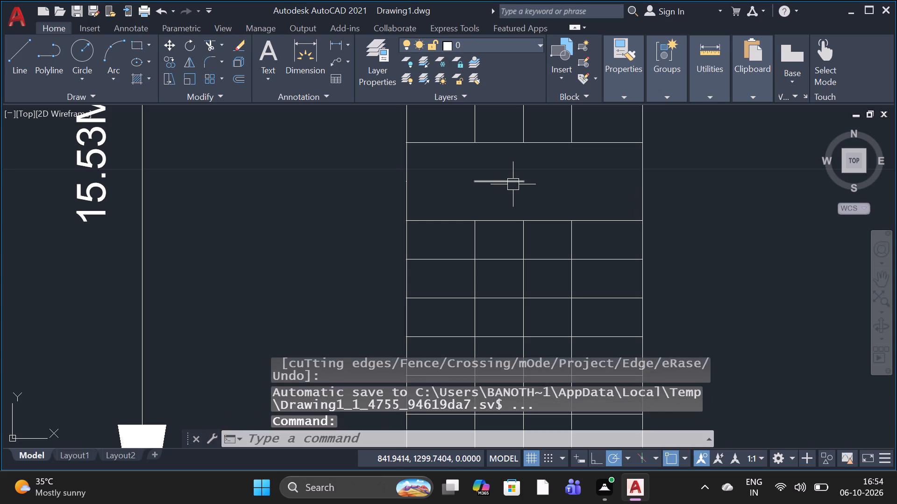
{"action": "left_click", "coordinate": [513, 185]}
{"action": "key", "text": "Delete"}
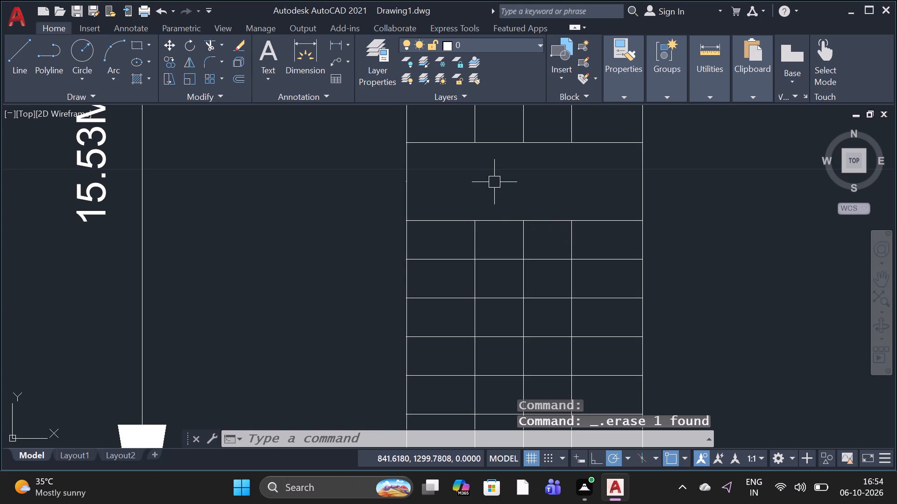
Add the multiline text TERRACE at height 0.5 in the cleared band of the grid, preceded by one blank line.
{"action": "type", "text": "T"}
{"action": "key", "text": "space"}
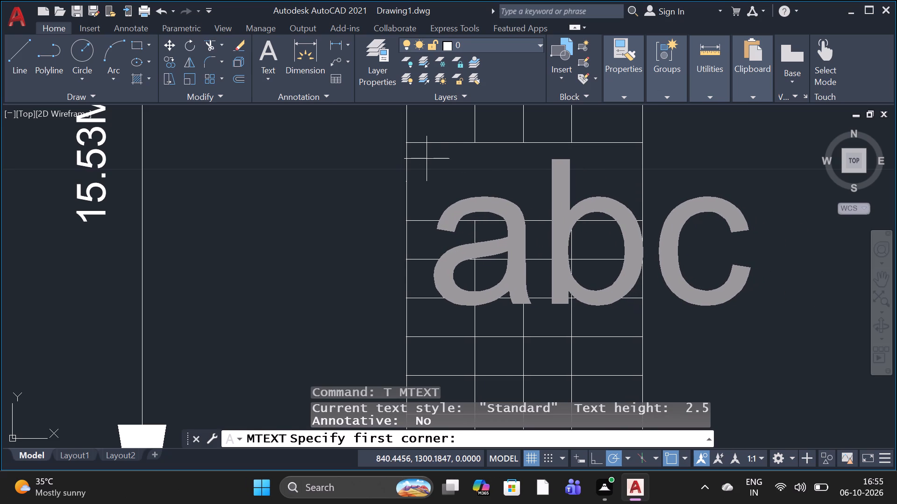
{"action": "left_click", "coordinate": [427, 159]}
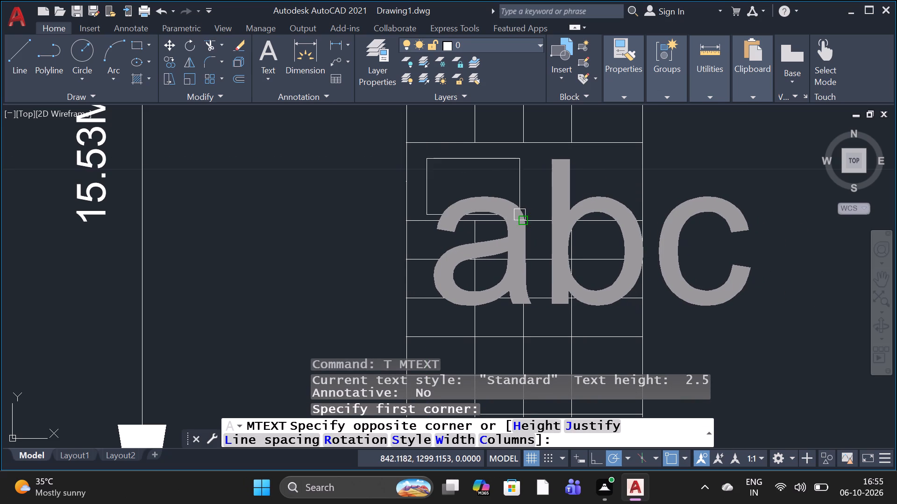
{"action": "left_click", "coordinate": [626, 204]}
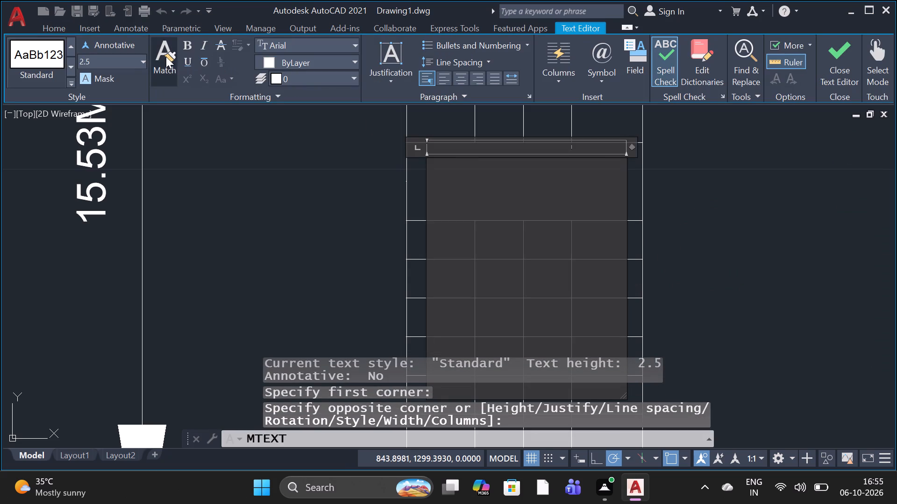
{"action": "left_click", "coordinate": [142, 57]}
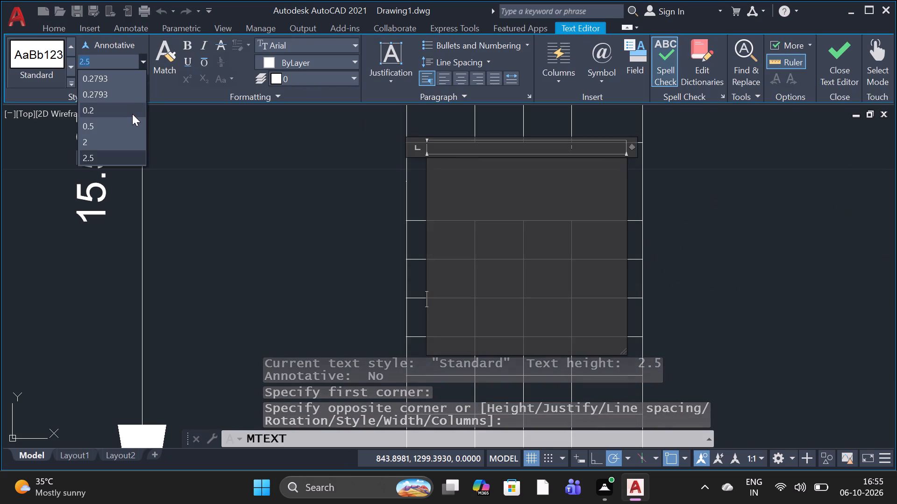
{"action": "left_click", "coordinate": [127, 121]}
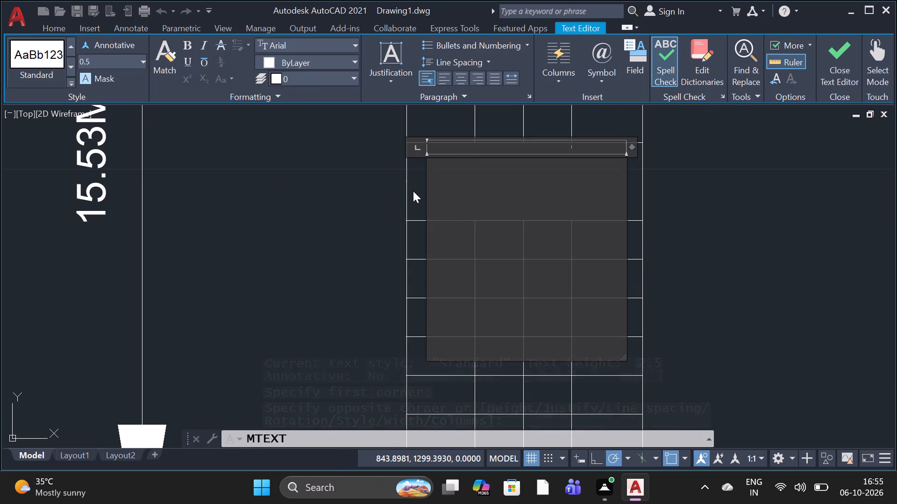
{"action": "key", "text": "Return"}
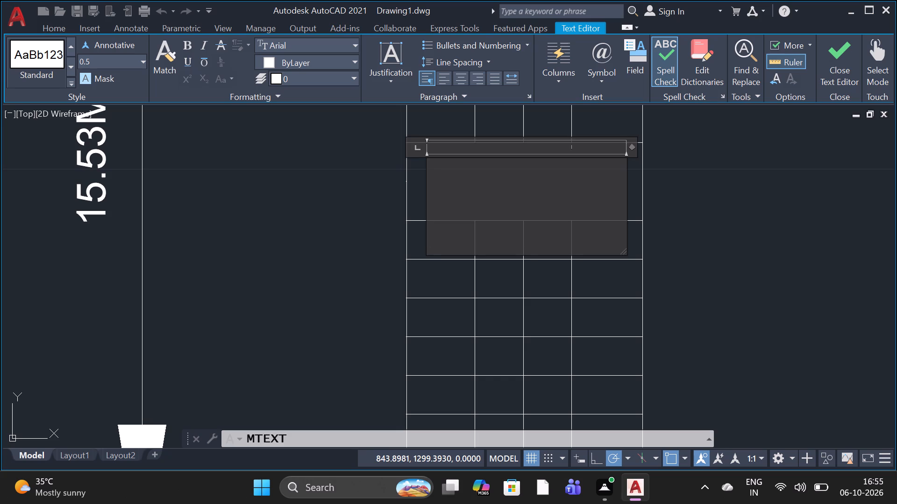
{"action": "key", "text": "t"}
{"action": "key", "text": "e"}
{"action": "type", "text": "RRA"}
{"action": "key", "text": "c"}
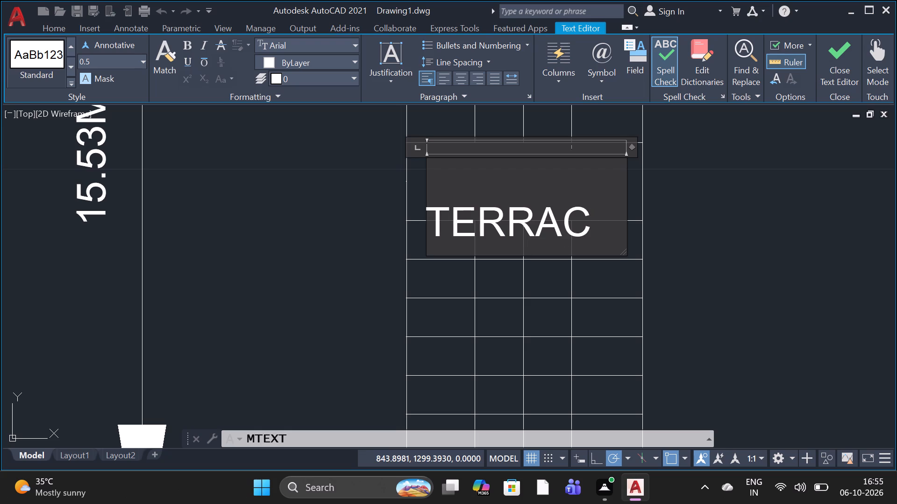
{"action": "key", "text": "e"}
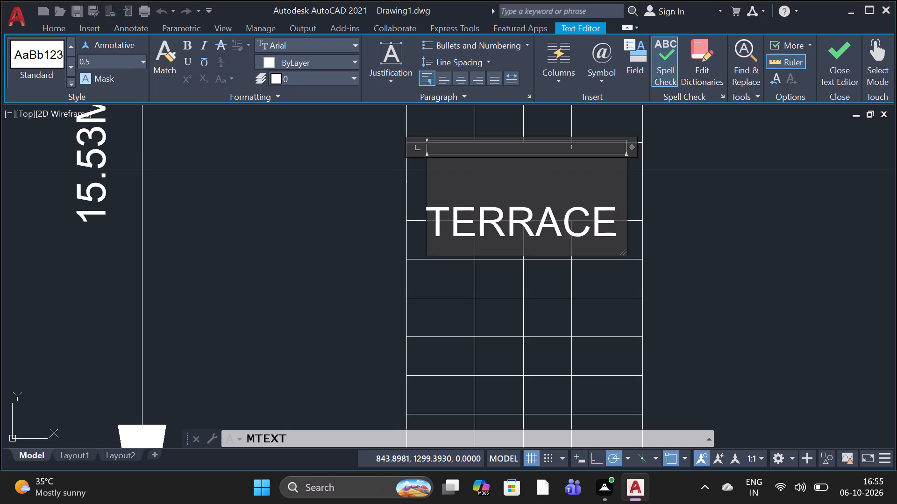
{"action": "key", "text": "space"}
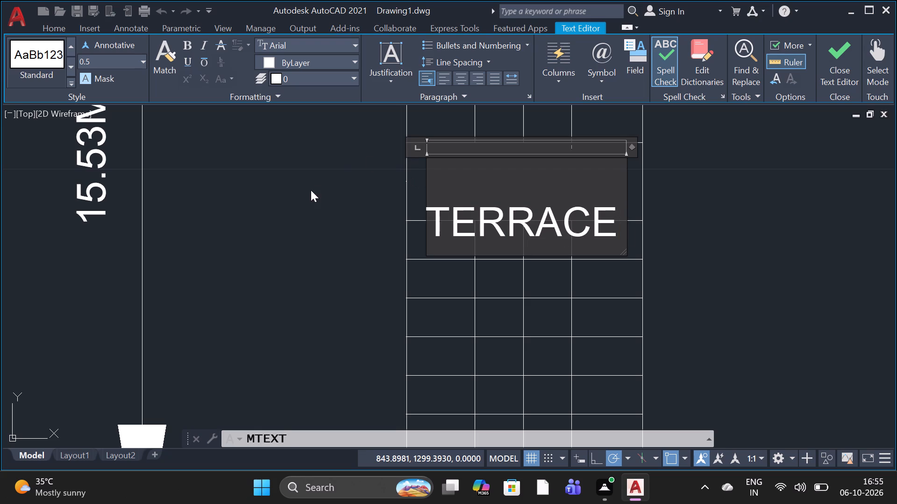
{"action": "left_click", "coordinate": [311, 190]}
Move the TERRACE text straight up so it sits centred between the two horizontal lines of the cleared band.
{"action": "left_click", "coordinate": [502, 228]}
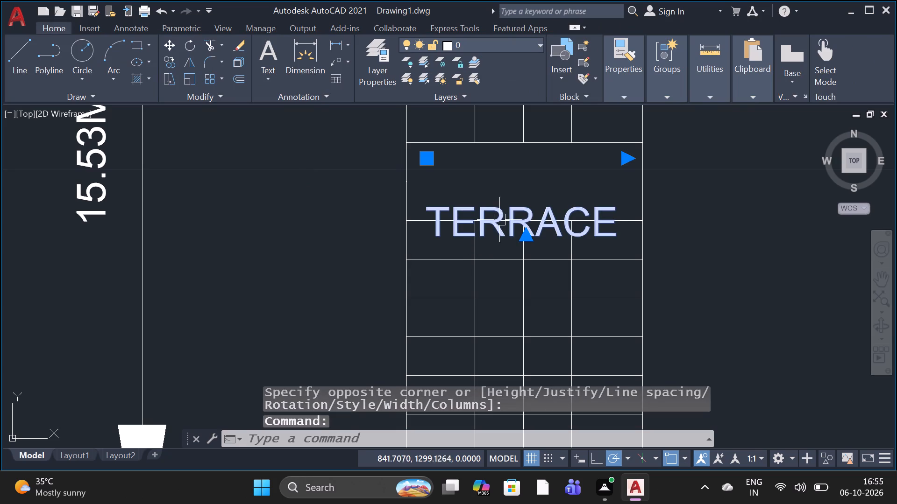
{"action": "left_click", "coordinate": [421, 155]}
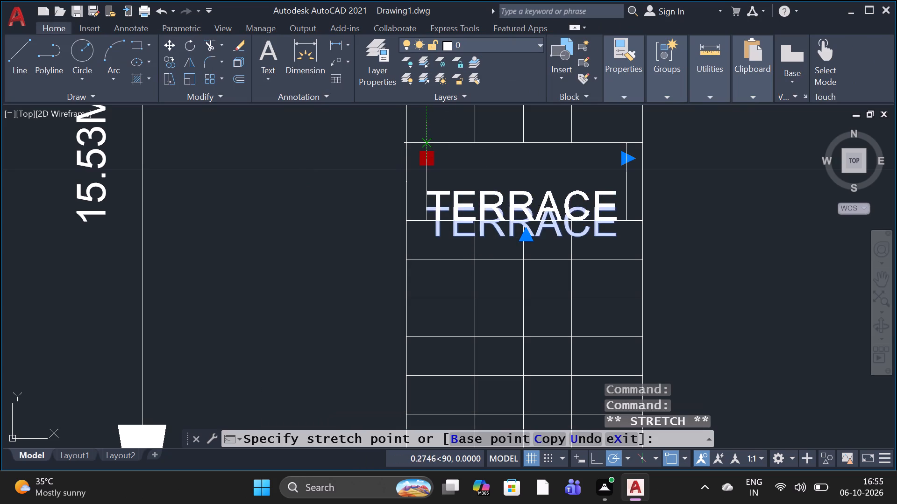
{"action": "left_click", "coordinate": [422, 116]}
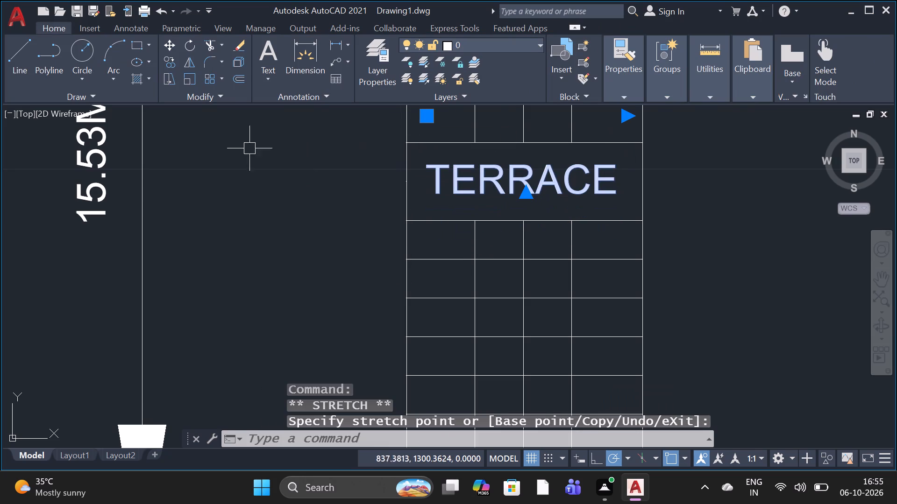
{"action": "key", "text": "Escape"}
Add a vertical linear dimension along the terrace plan's right side, from its top corner to the bottom corner beside the staircase.
{"action": "scroll", "coordinate": [190, 160], "scroll_direction": "down", "scroll_amount": 4}
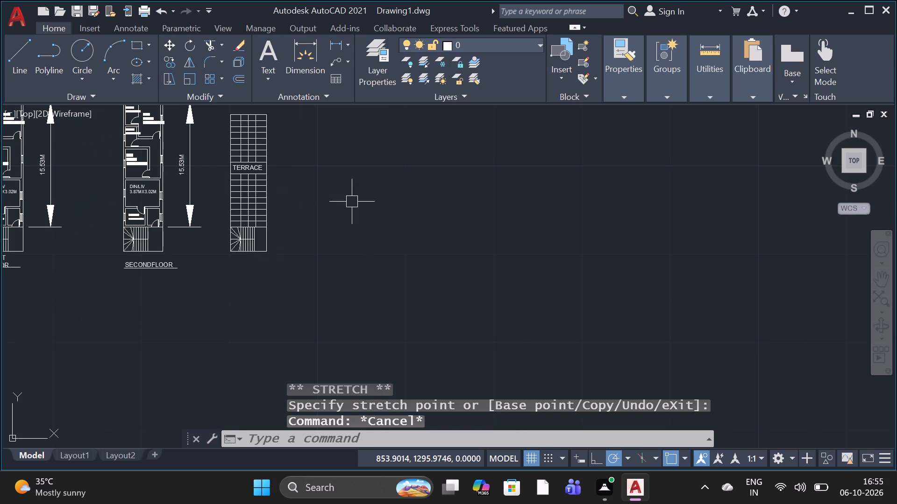
{"action": "scroll", "coordinate": [353, 202], "scroll_direction": "down", "scroll_amount": 1}
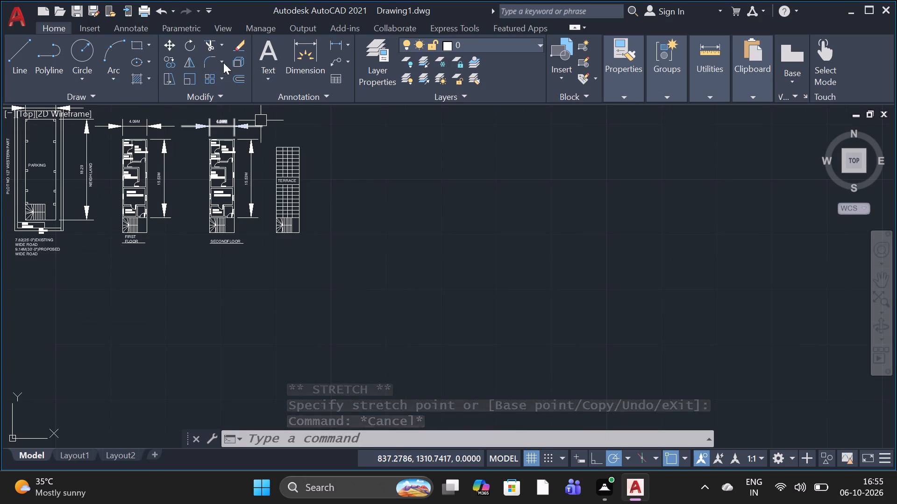
{"action": "left_click", "coordinate": [349, 41]}
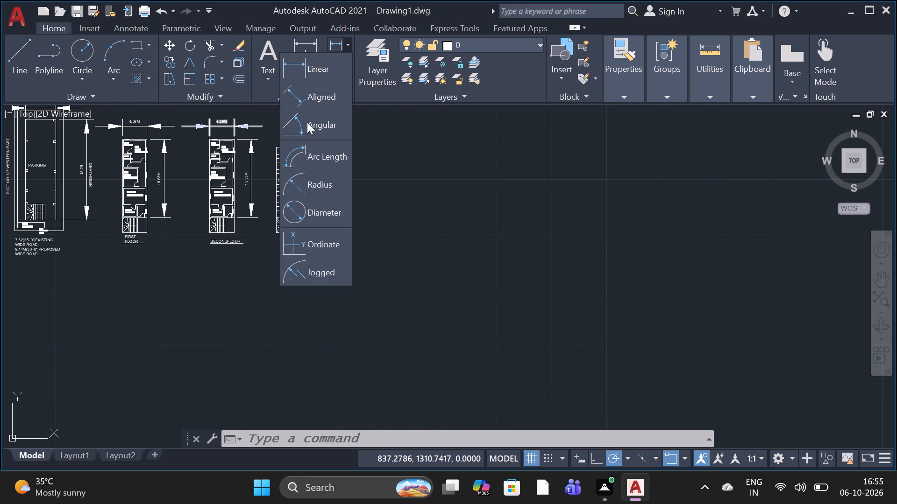
{"action": "left_click", "coordinate": [341, 73]}
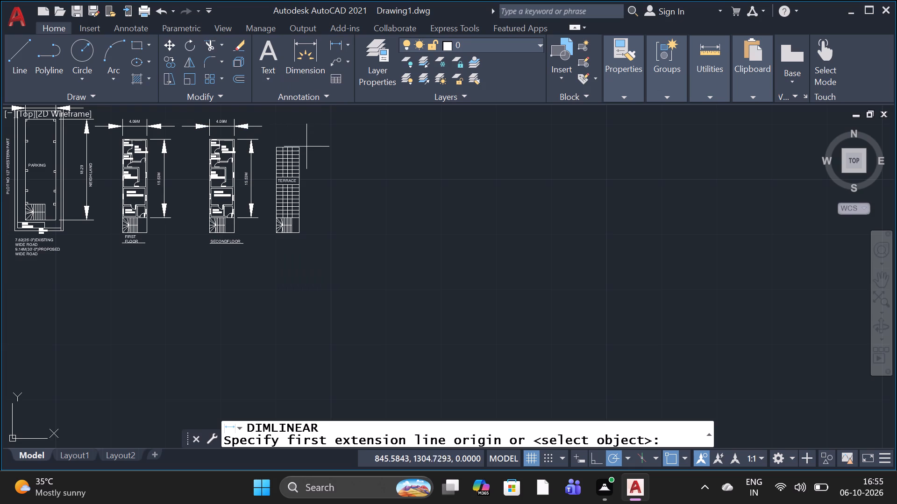
{"action": "scroll", "coordinate": [305, 147], "scroll_direction": "up", "scroll_amount": 2}
{"action": "left_click", "coordinate": [288, 150]}
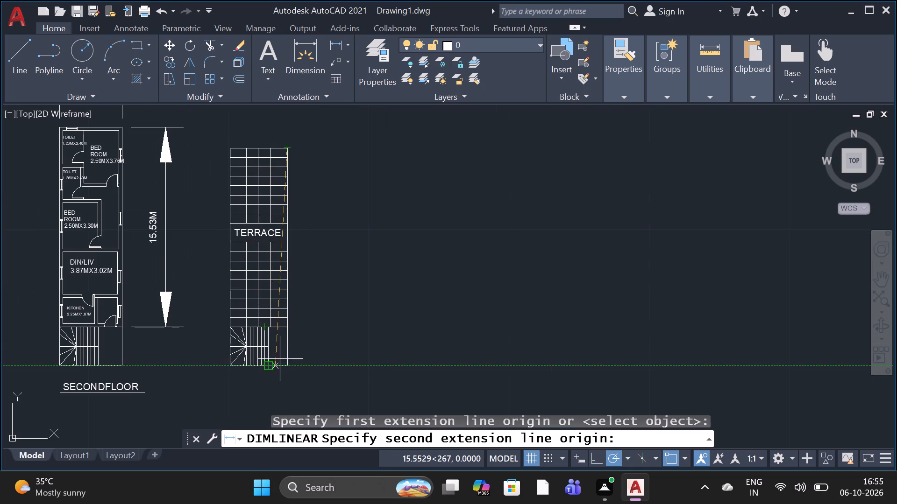
{"action": "scroll", "coordinate": [285, 361], "scroll_direction": "up", "scroll_amount": 3}
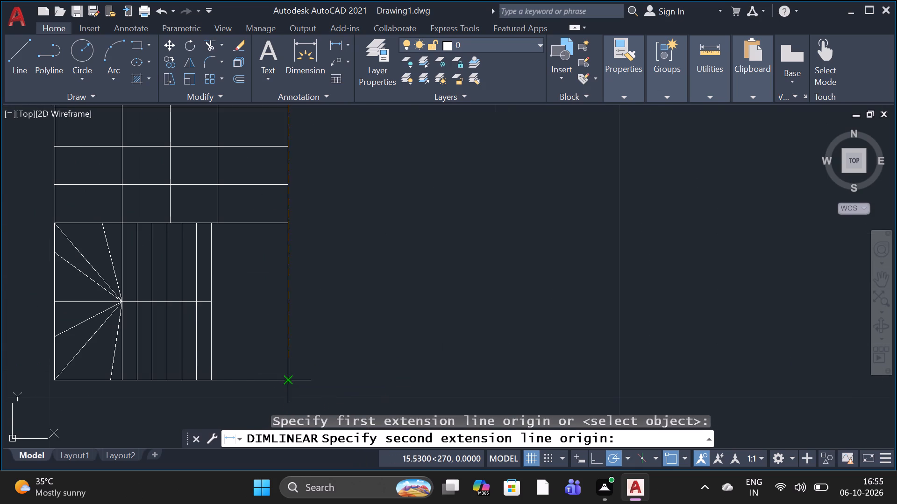
{"action": "left_click", "coordinate": [285, 380]}
{"action": "scroll", "coordinate": [347, 386], "scroll_direction": "down", "scroll_amount": 3}
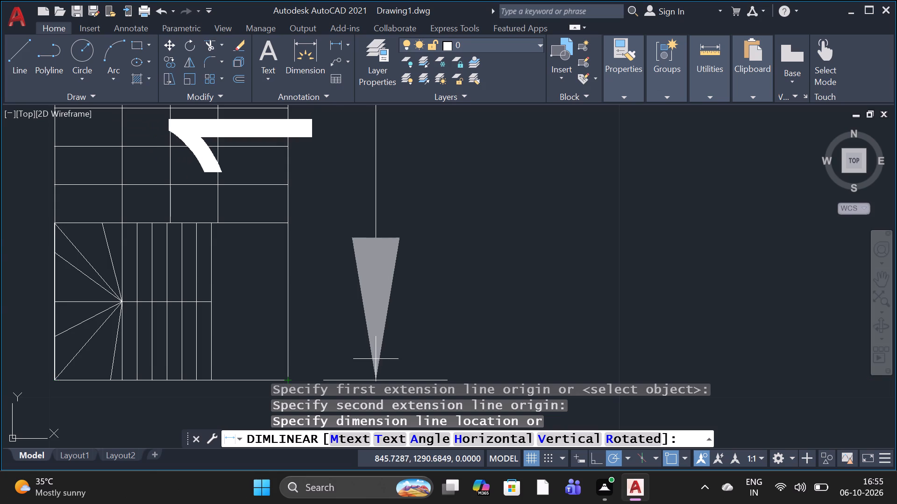
{"action": "scroll", "coordinate": [377, 359], "scroll_direction": "down", "scroll_amount": 4}
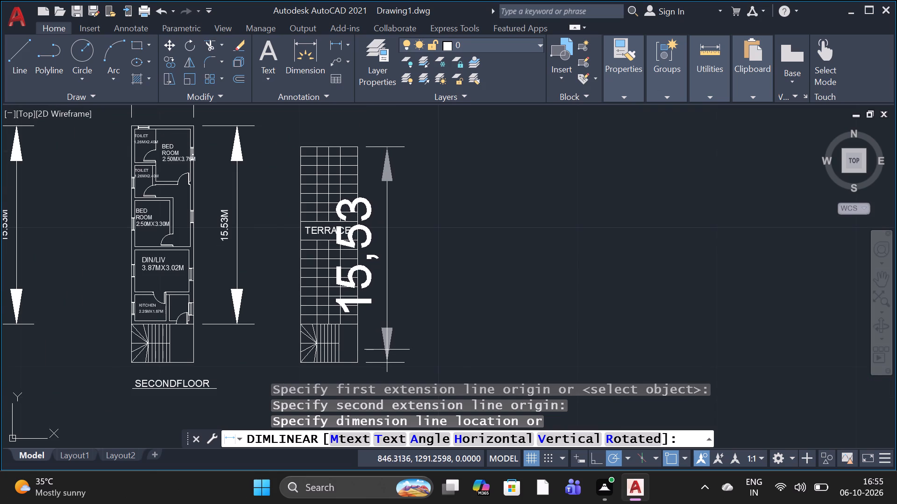
{"action": "left_click", "coordinate": [378, 357]}
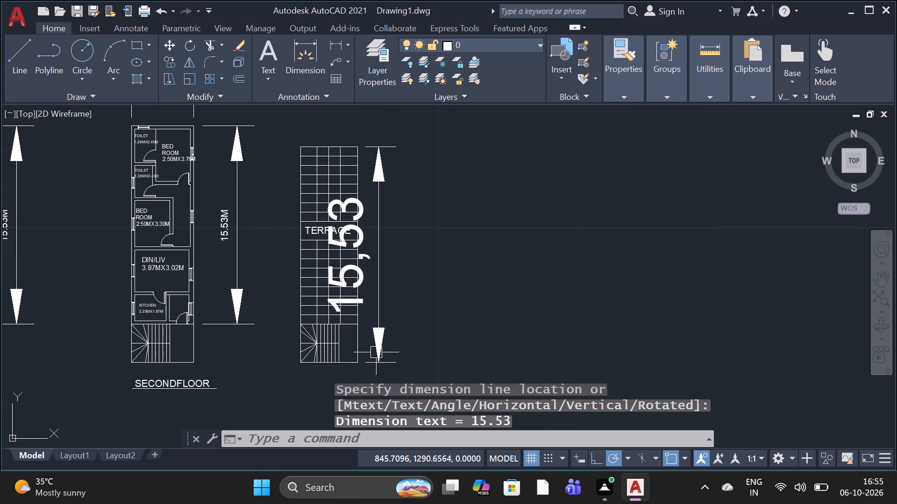
Replace the terrace plan's vertical dimension text with 15.53M at text height 0.5, preceded by one blank line.
{"action": "left_click", "coordinate": [340, 292]}
{"action": "double_click", "coordinate": [340, 293]}
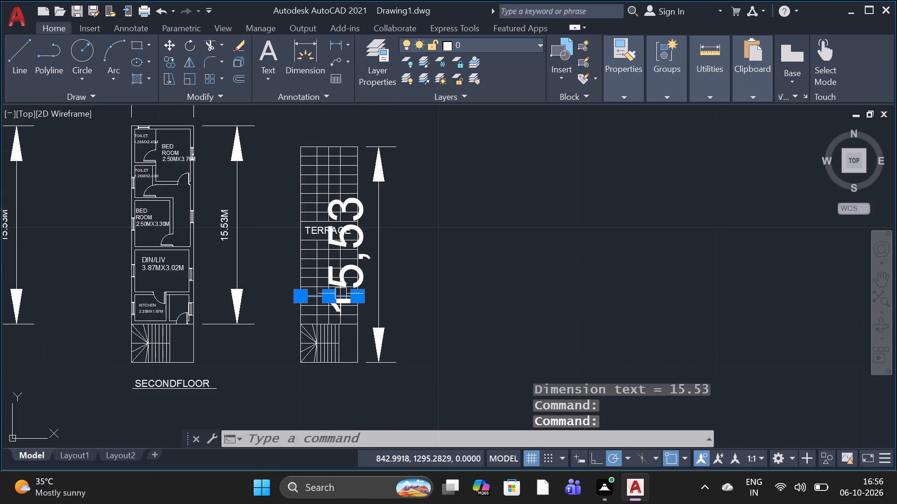
{"action": "key", "text": "Escape"}
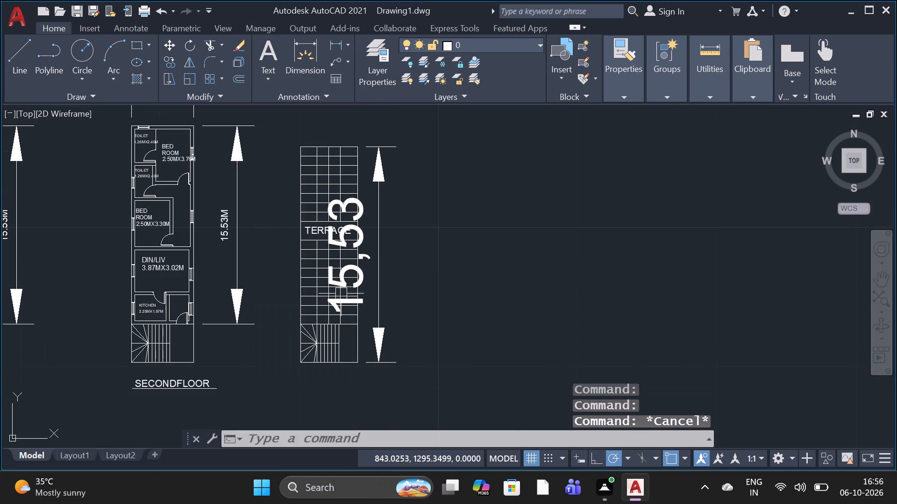
{"action": "scroll", "coordinate": [896, 329], "scroll_direction": "up", "scroll_amount": 3}
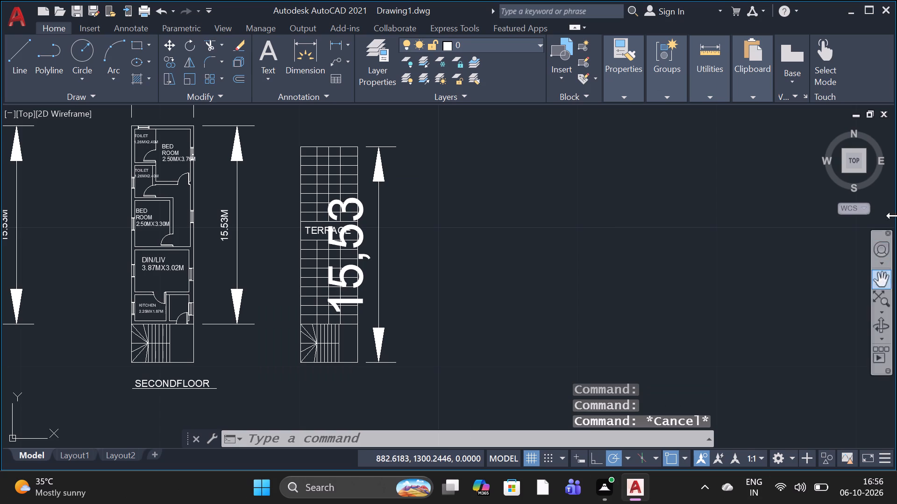
{"action": "scroll", "coordinate": [339, 264], "scroll_direction": "up", "scroll_amount": 2}
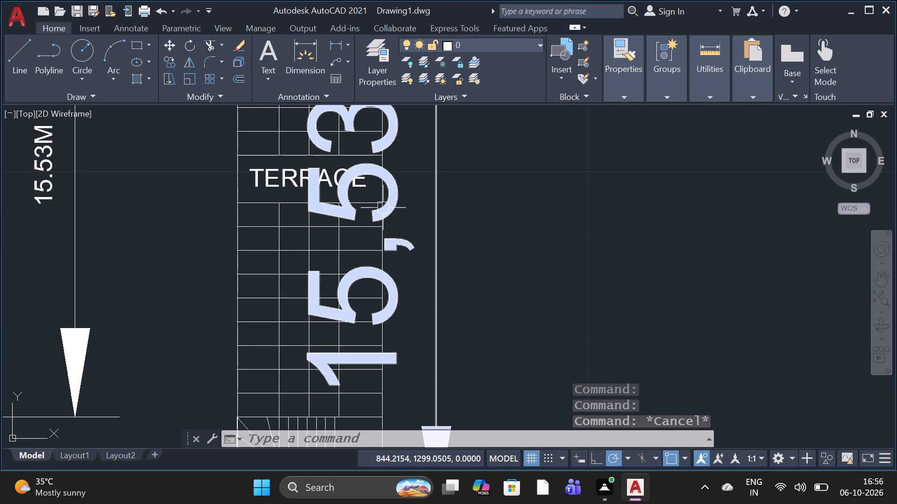
{"action": "left_click", "coordinate": [389, 211]}
{"action": "double_click", "coordinate": [391, 211]}
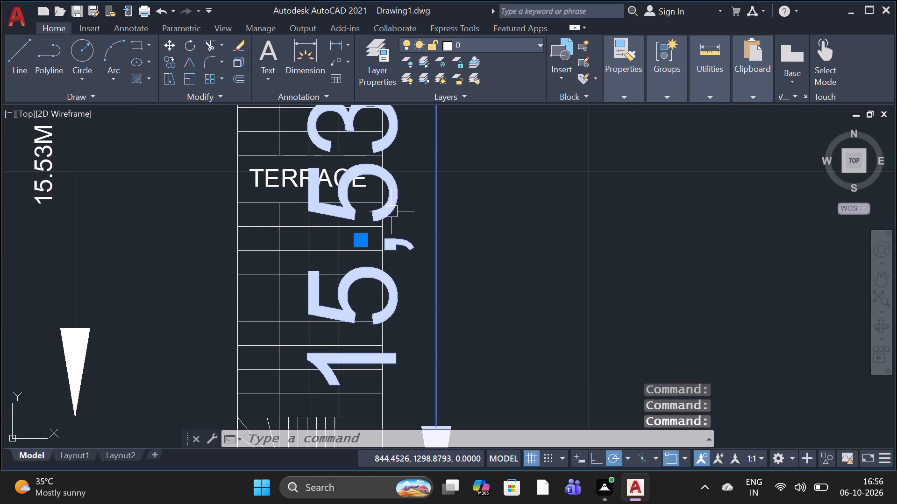
{"action": "double_click", "coordinate": [392, 211]}
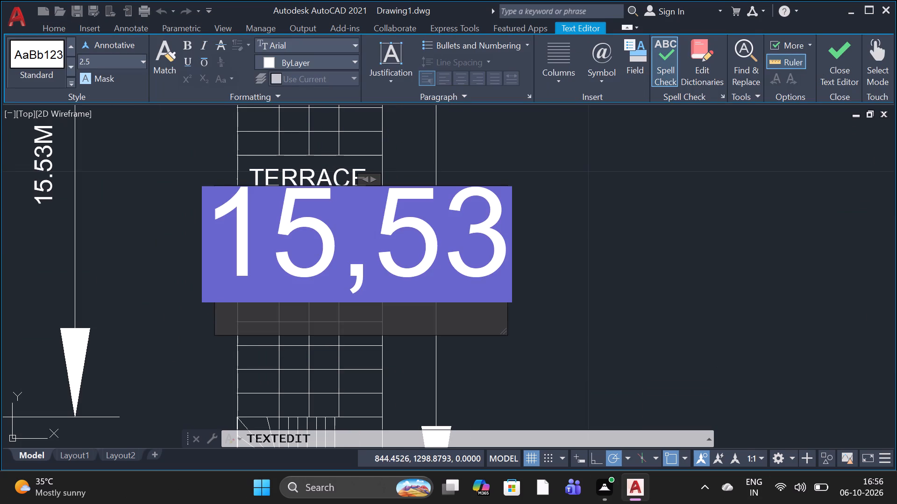
{"action": "left_click", "coordinate": [484, 290]}
{"action": "key", "text": "BackSpace"}
{"action": "key", "text": "BackSpace"}
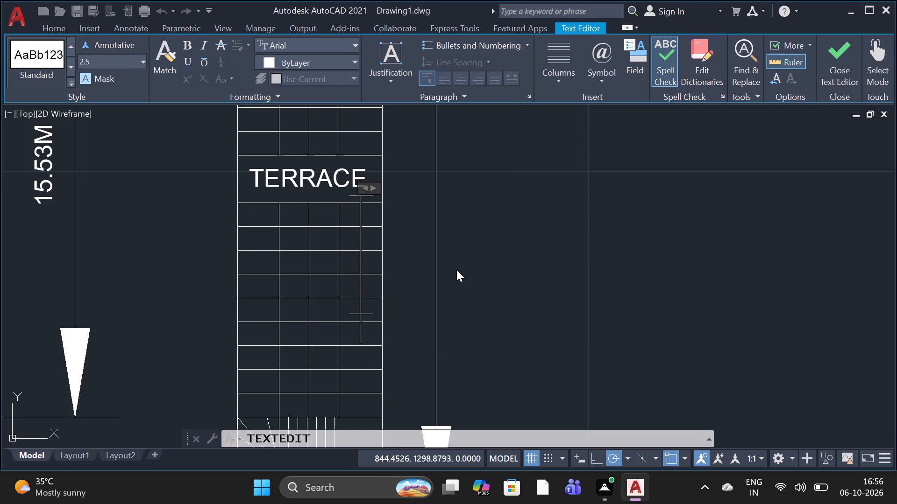
{"action": "left_click", "coordinate": [132, 60]}
{"action": "left_click", "coordinate": [133, 59]}
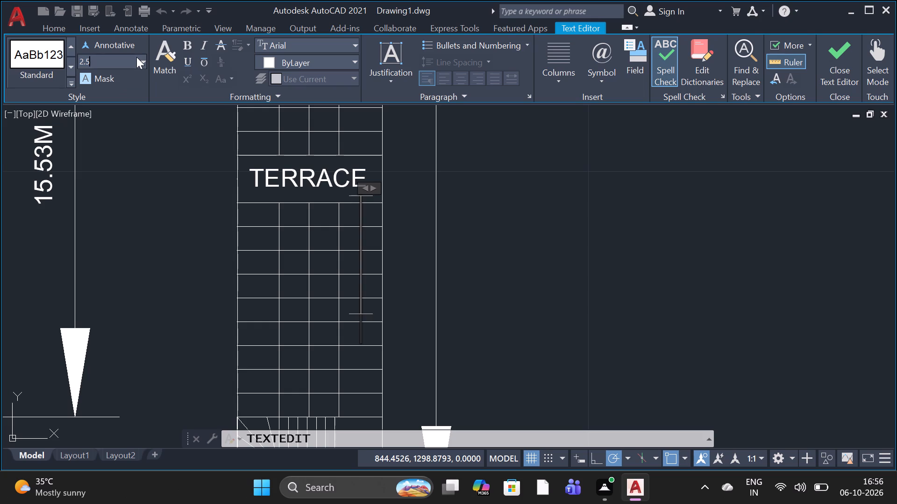
{"action": "left_click", "coordinate": [136, 57]}
{"action": "left_click", "coordinate": [141, 61]}
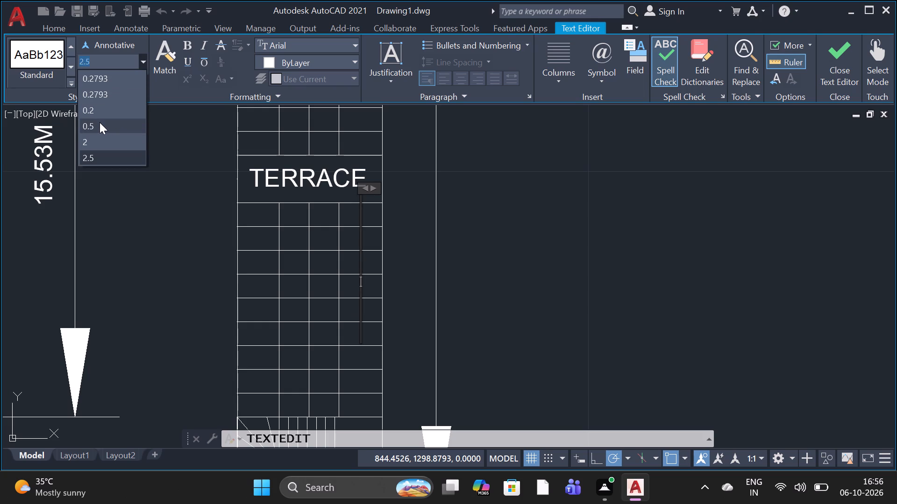
{"action": "left_click", "coordinate": [100, 122]}
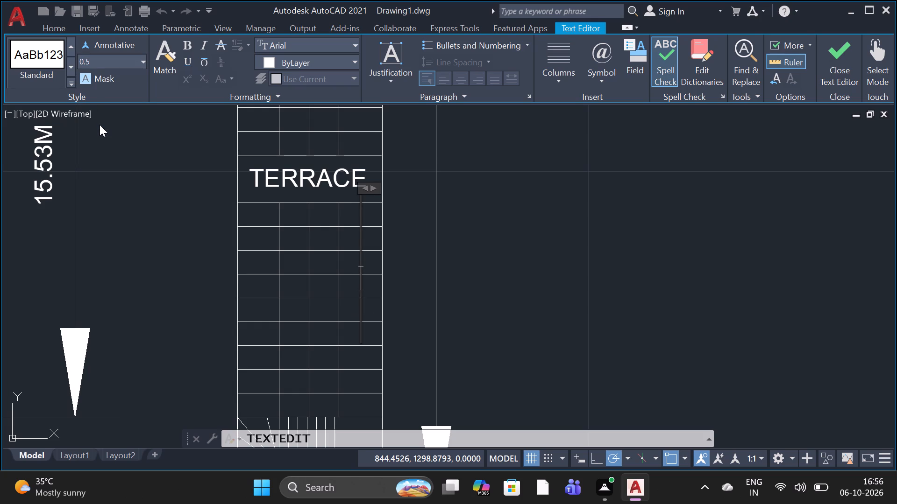
{"action": "key", "text": "Return"}
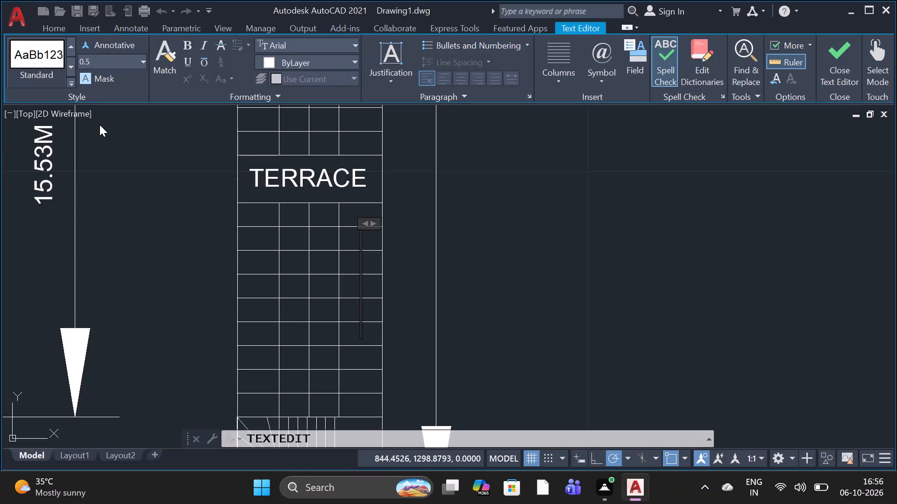
{"action": "type", "text": "15"}
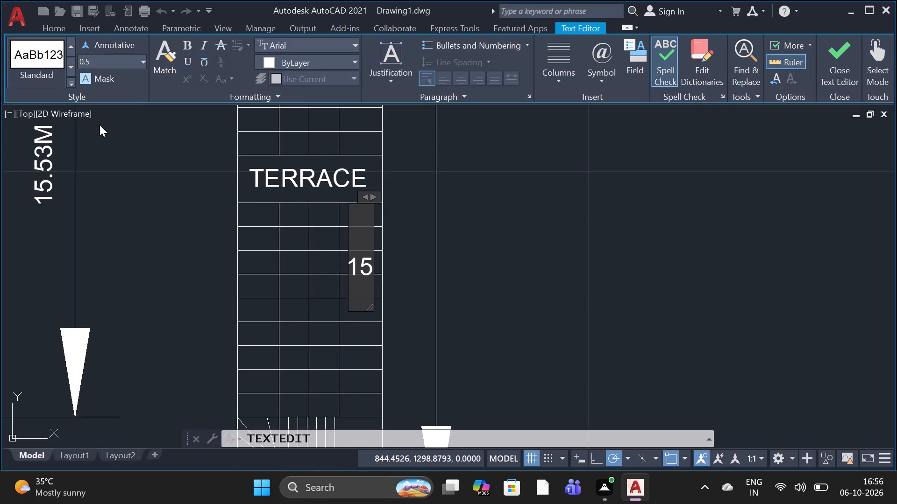
{"action": "key", "text": "period"}
{"action": "type", "text": "53"}
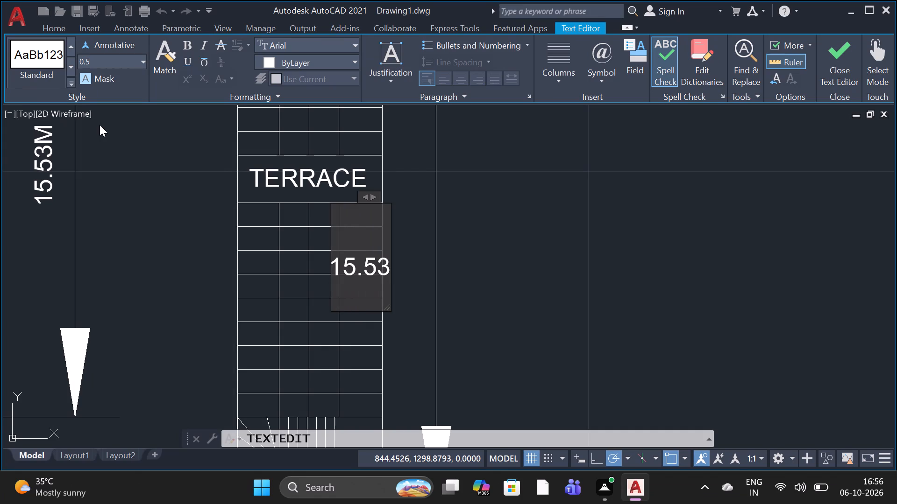
{"action": "key", "text": "m"}
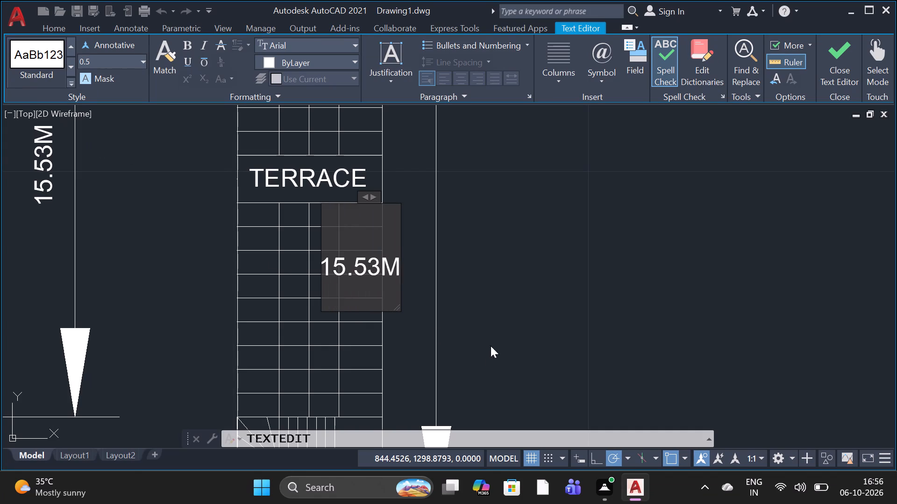
{"action": "left_click", "coordinate": [509, 315]}
Add a horizontal linear dimension across the terrace plan's full width, placed just above its top edge.
{"action": "scroll", "coordinate": [457, 331], "scroll_direction": "down", "scroll_amount": 2}
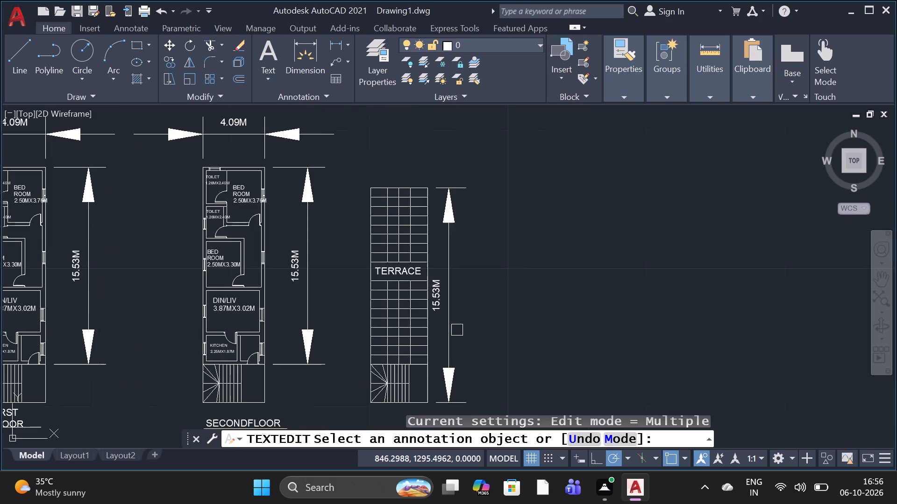
{"action": "scroll", "coordinate": [396, 179], "scroll_direction": "up", "scroll_amount": 1}
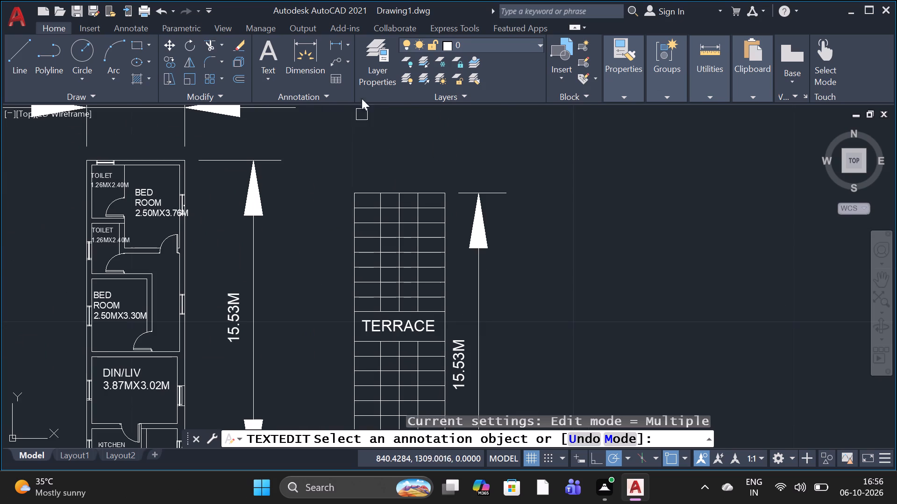
{"action": "left_click", "coordinate": [349, 39]}
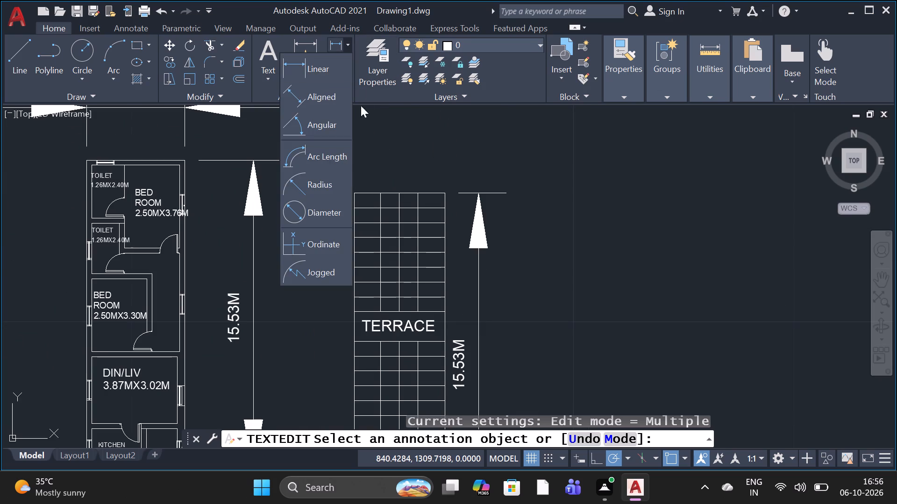
{"action": "left_click_drag", "start_coordinate": [338, 76], "coordinate": [333, 76]}
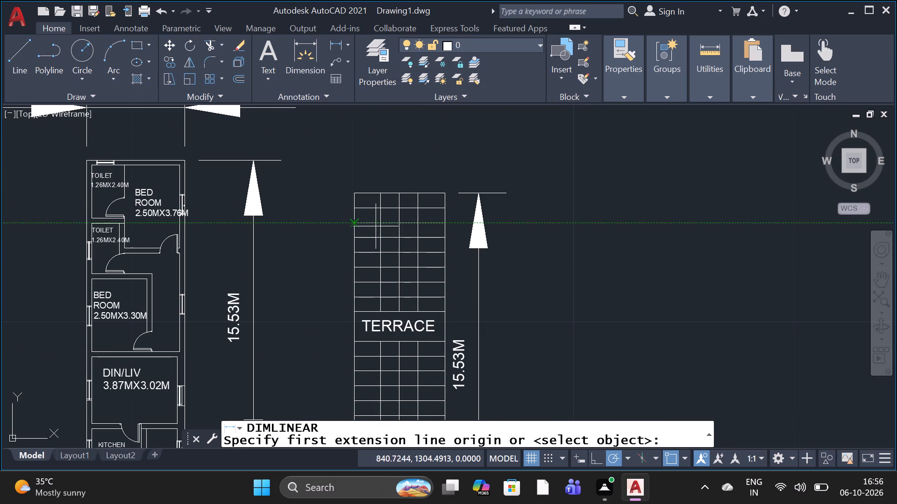
{"action": "left_click", "coordinate": [356, 193]}
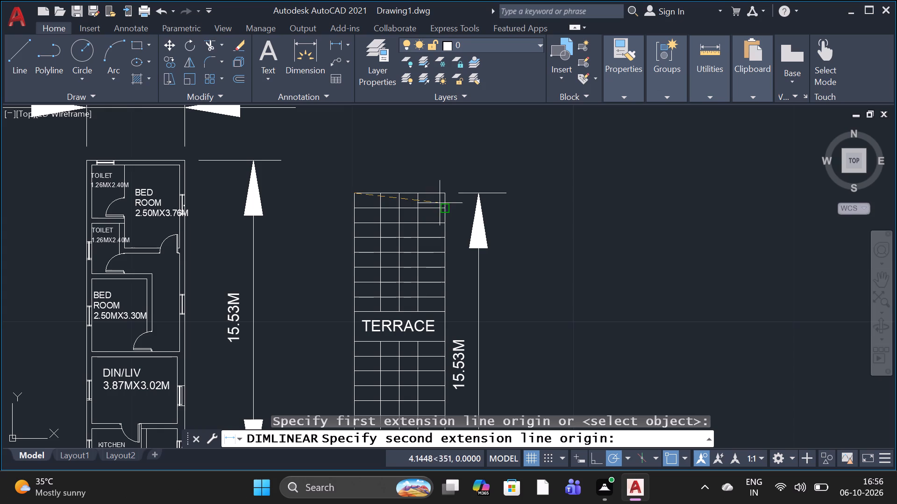
{"action": "left_click", "coordinate": [441, 196]}
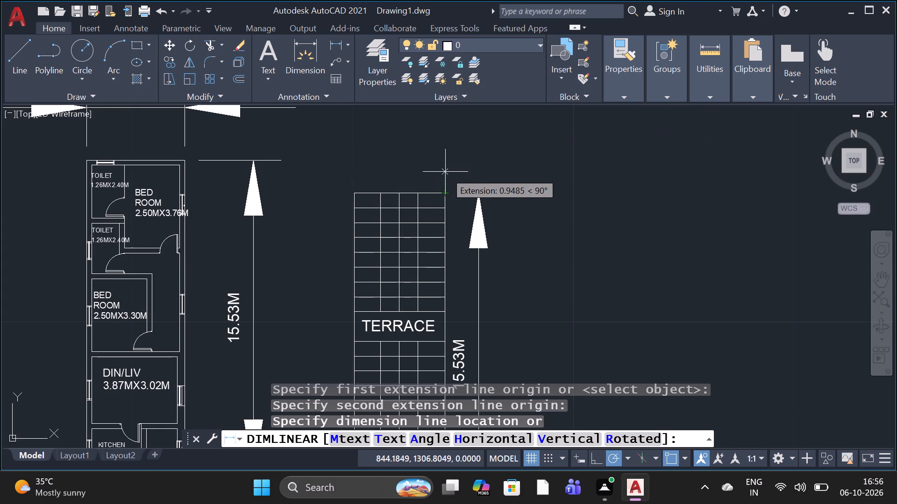
{"action": "left_click", "coordinate": [445, 178]}
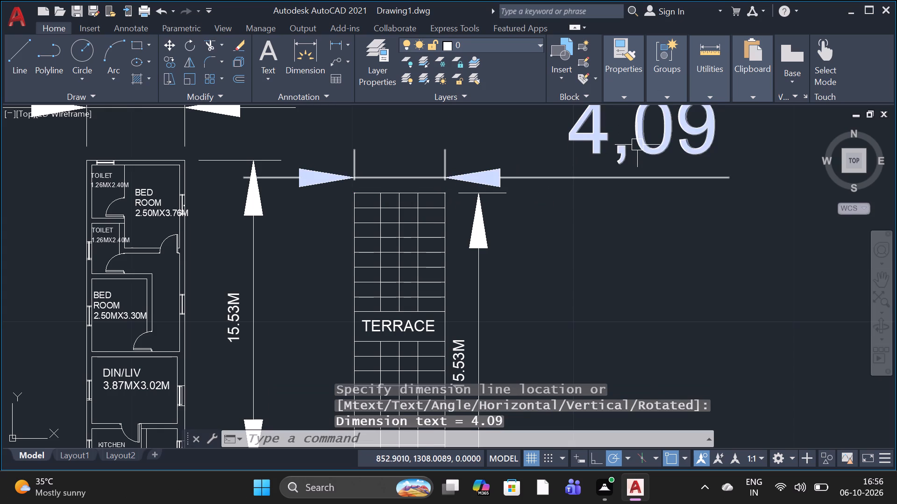
Replace the terrace plan's horizontal dimension text with 4.09M at text height 0.5, preceded by one blank line.
{"action": "left_click", "coordinate": [638, 145]}
{"action": "left_click", "coordinate": [648, 147]}
{"action": "left_click", "coordinate": [651, 147]}
{"action": "double_click", "coordinate": [674, 126]}
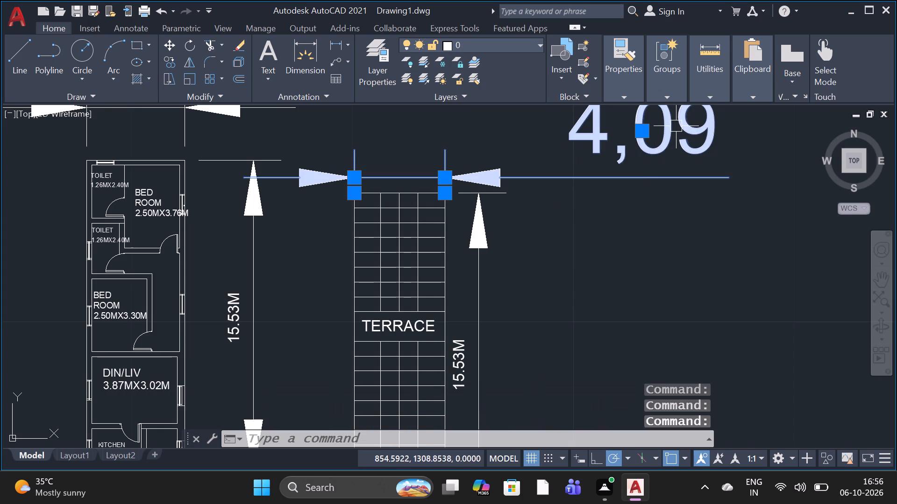
{"action": "double_click", "coordinate": [688, 135]}
{"action": "left_click", "coordinate": [692, 135]}
{"action": "left_click", "coordinate": [695, 135]}
{"action": "left_click", "coordinate": [698, 135]}
{"action": "scroll", "coordinate": [705, 148], "scroll_direction": "down", "scroll_amount": 3}
{"action": "scroll", "coordinate": [709, 152], "scroll_direction": "up", "scroll_amount": 6}
{"action": "scroll", "coordinate": [709, 152], "scroll_direction": "down", "scroll_amount": 4}
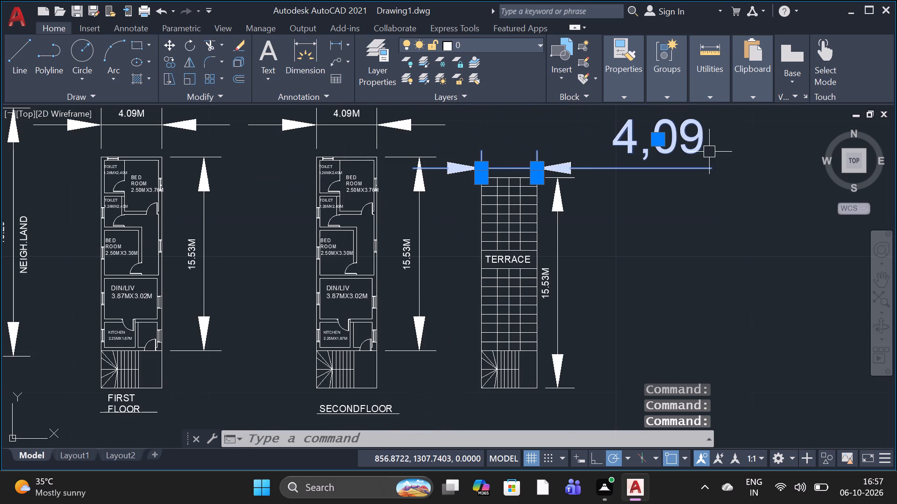
{"action": "scroll", "coordinate": [698, 113], "scroll_direction": "up", "scroll_amount": 4}
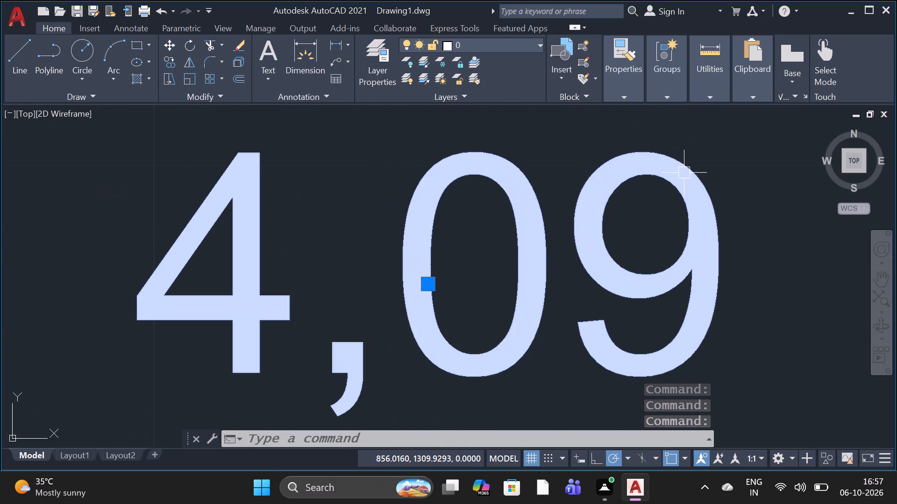
{"action": "double_click", "coordinate": [684, 173]}
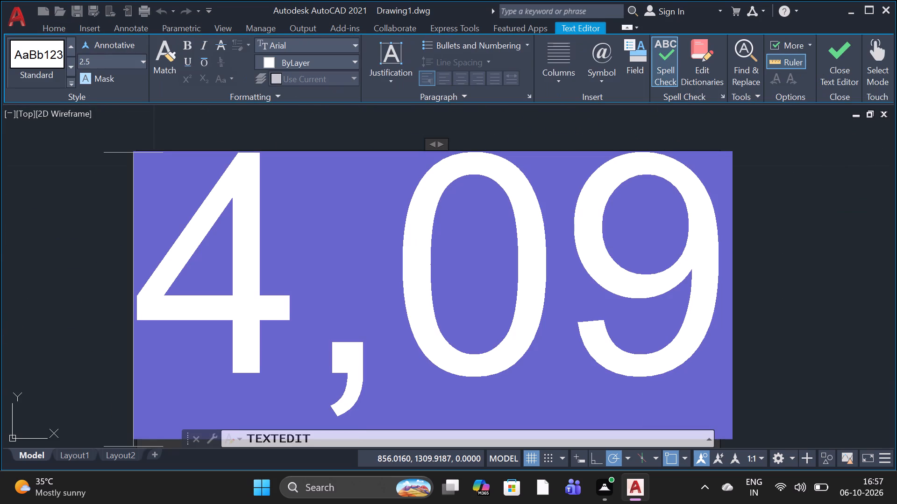
{"action": "key", "text": "BackSpace"}
{"action": "key", "text": "BackSpace"}
{"action": "key", "text": "BackSpace"}
{"action": "key", "text": "BackSpace"}
{"action": "key", "text": "BackSpace"}
{"action": "key", "text": "BackSpace"}
{"action": "left_click", "coordinate": [703, 188]}
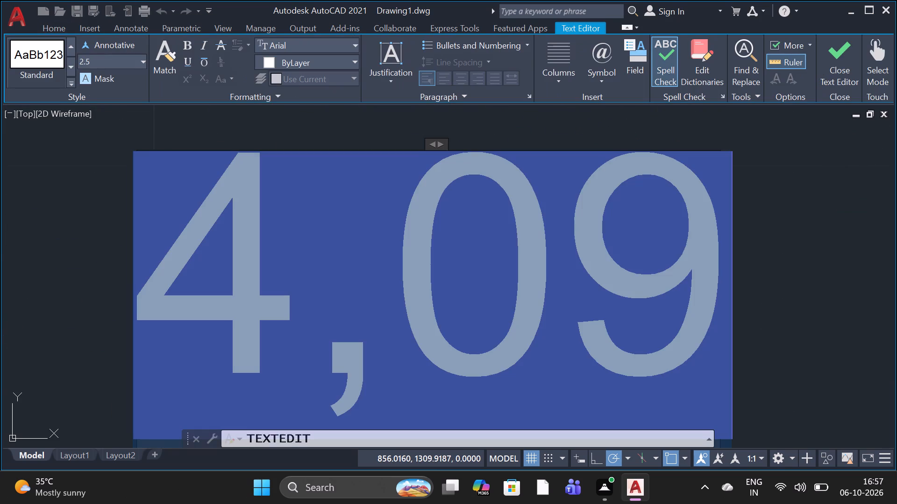
{"action": "key", "text": "BackSpace"}
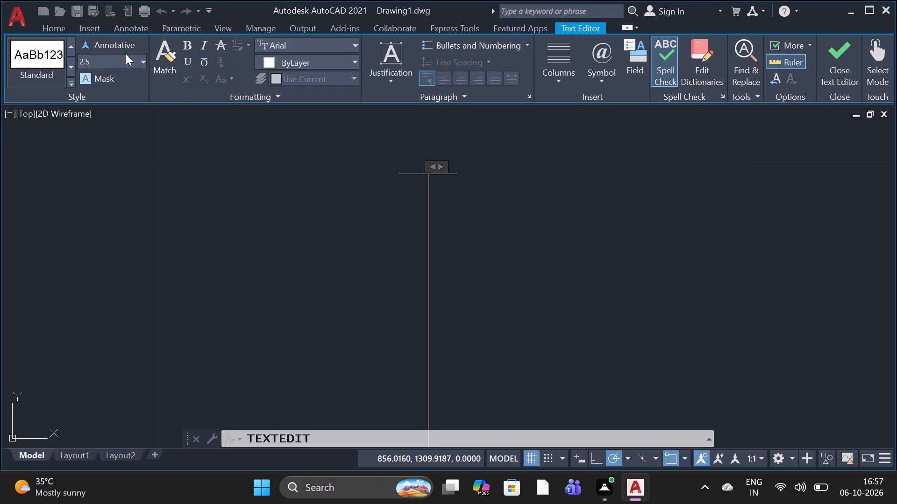
{"action": "left_click", "coordinate": [141, 56]}
{"action": "left_click", "coordinate": [127, 126]}
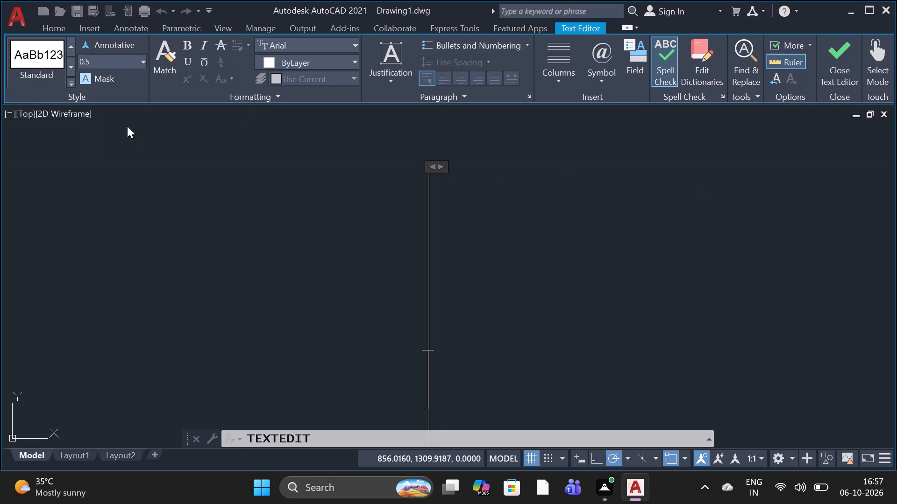
{"action": "key", "text": "Return"}
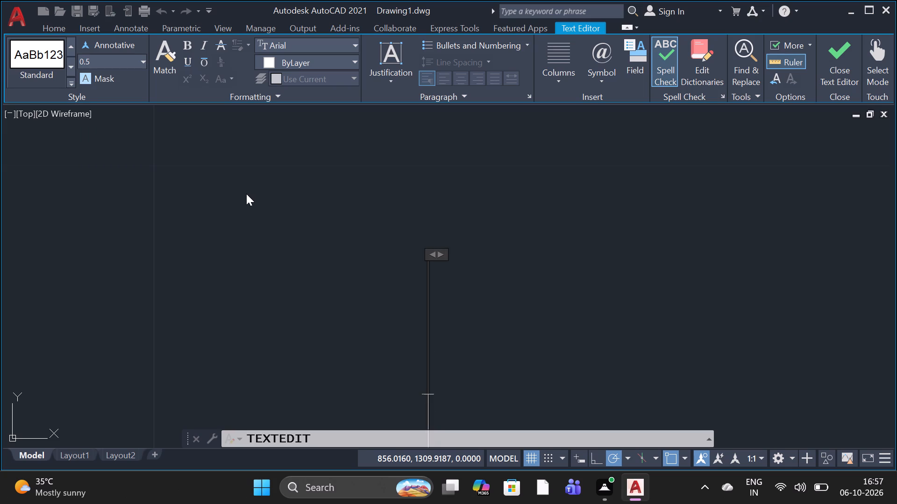
{"action": "key", "text": "4"}
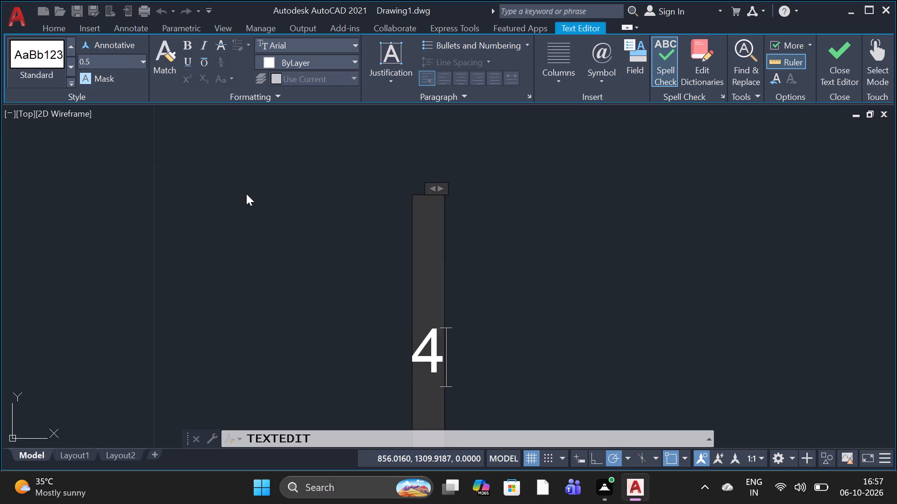
{"action": "key", "text": "period"}
{"action": "type", "text": "09"}
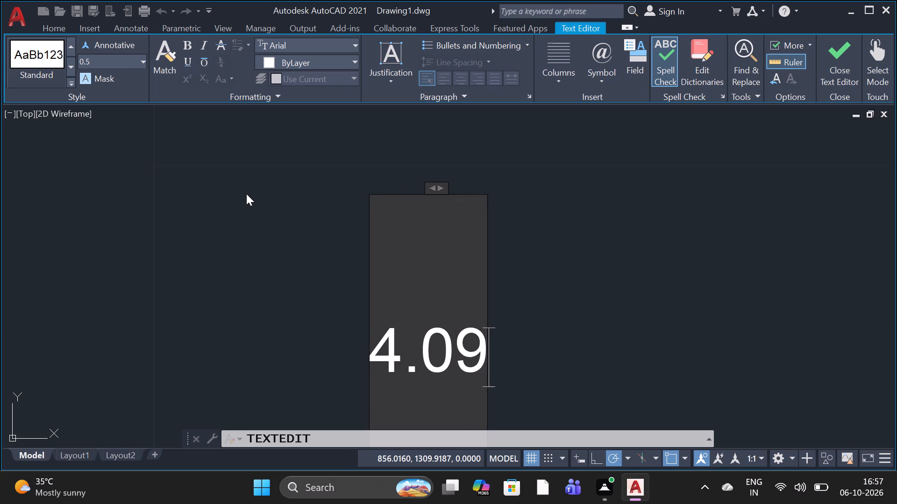
{"action": "key", "text": "m"}
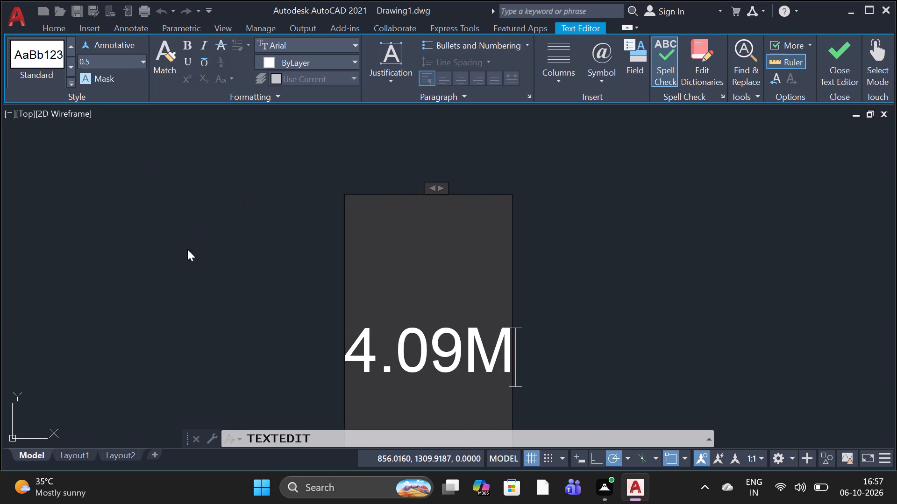
{"action": "left_click", "coordinate": [187, 249]}
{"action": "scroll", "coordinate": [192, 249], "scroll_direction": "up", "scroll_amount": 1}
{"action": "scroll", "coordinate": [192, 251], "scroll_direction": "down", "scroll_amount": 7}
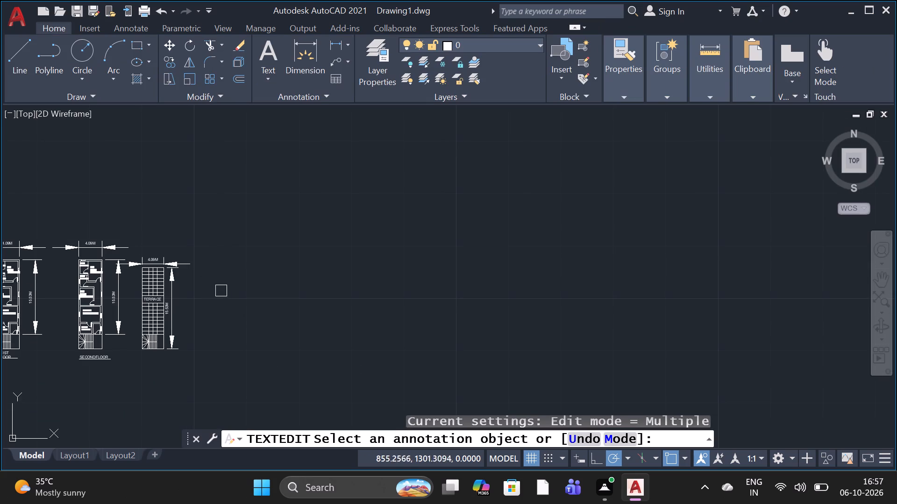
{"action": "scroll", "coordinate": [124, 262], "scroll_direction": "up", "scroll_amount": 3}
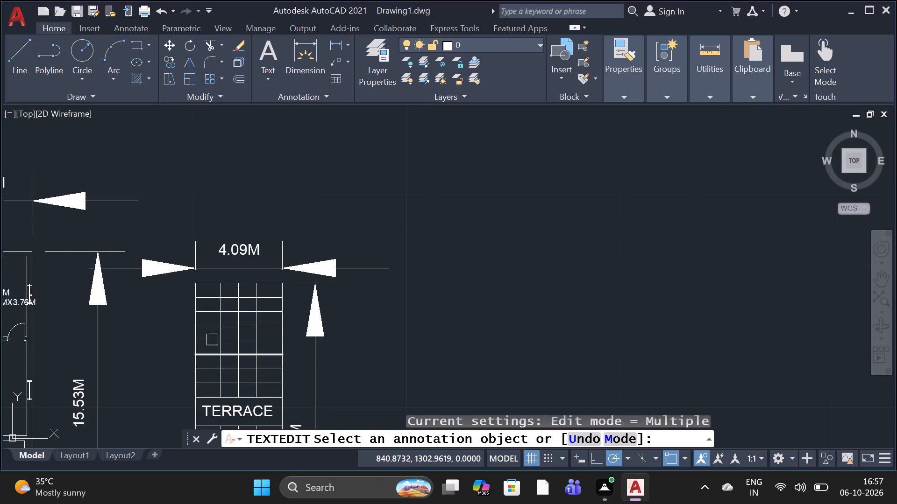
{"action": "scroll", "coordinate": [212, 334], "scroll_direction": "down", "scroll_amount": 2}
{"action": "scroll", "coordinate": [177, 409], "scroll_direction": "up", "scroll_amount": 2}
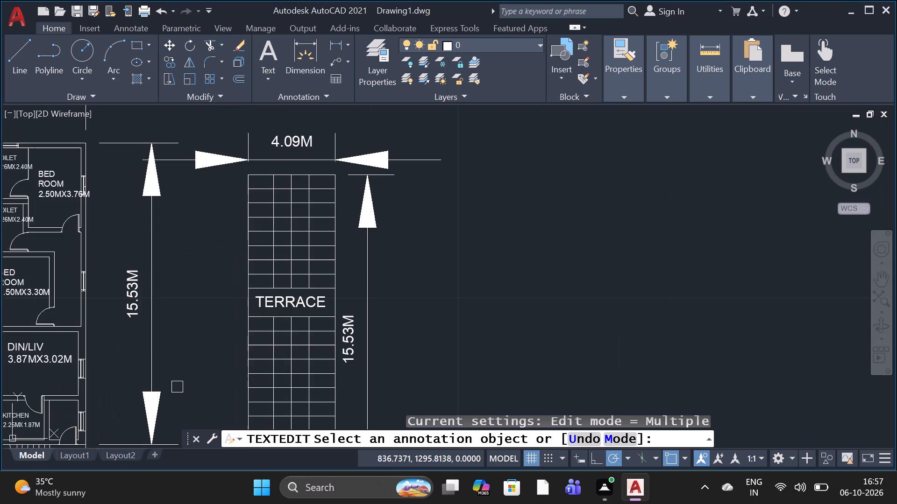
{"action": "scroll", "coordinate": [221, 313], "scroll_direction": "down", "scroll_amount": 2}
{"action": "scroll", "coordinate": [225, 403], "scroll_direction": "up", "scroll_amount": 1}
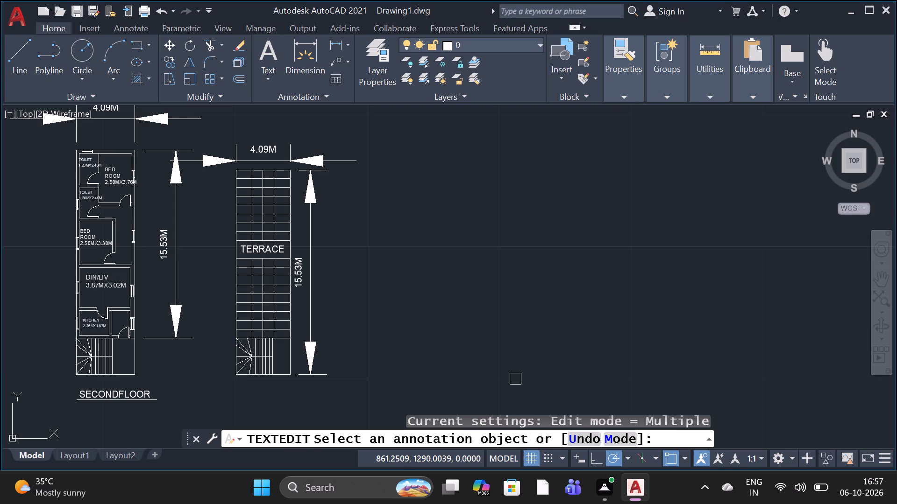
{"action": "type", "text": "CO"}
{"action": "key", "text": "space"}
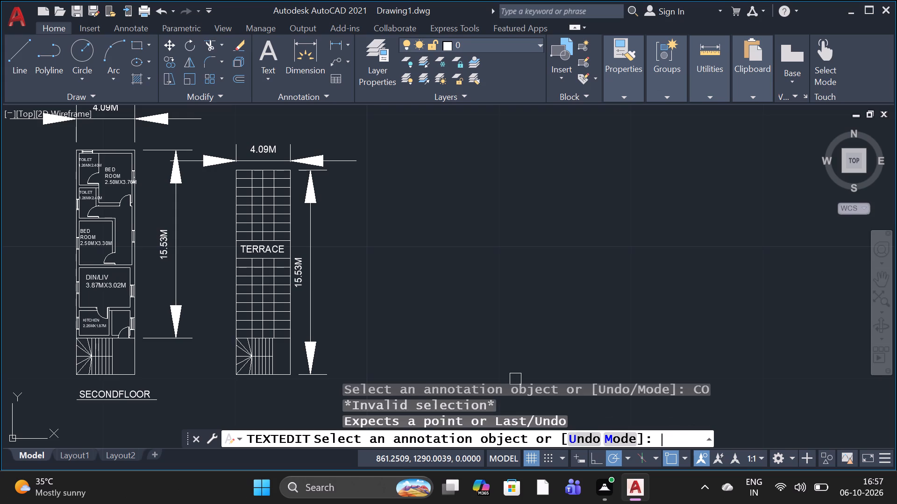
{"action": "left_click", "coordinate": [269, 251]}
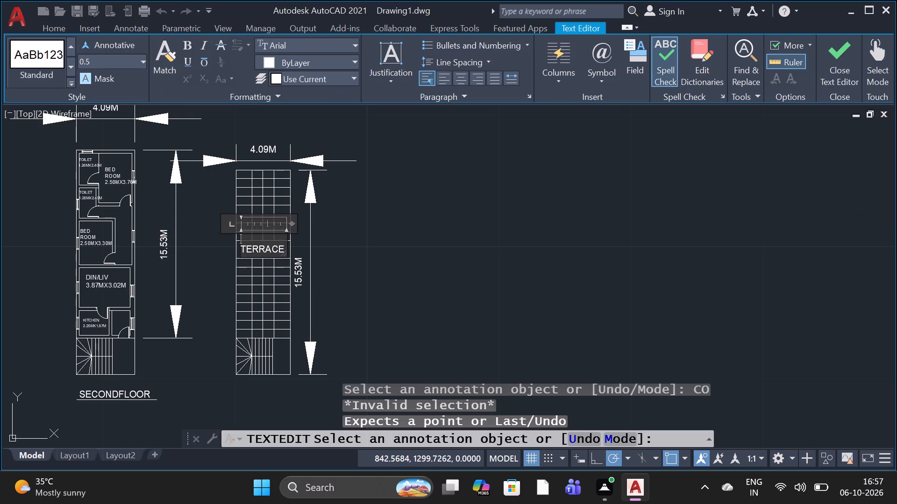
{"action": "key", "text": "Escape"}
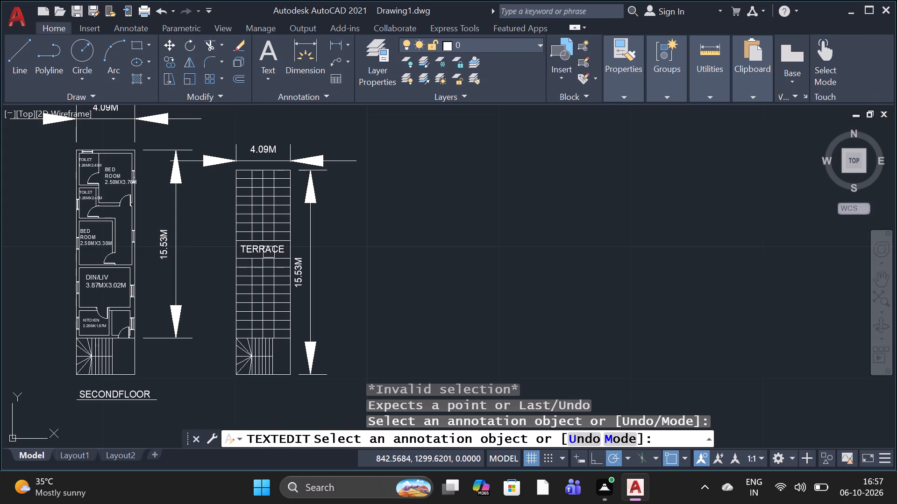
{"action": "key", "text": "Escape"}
Copy the TERRACE text from the cleared band straight down about 10.62 units, placing it just below the terrace plan's staircase.
{"action": "type", "text": "CO"}
{"action": "key", "text": "space"}
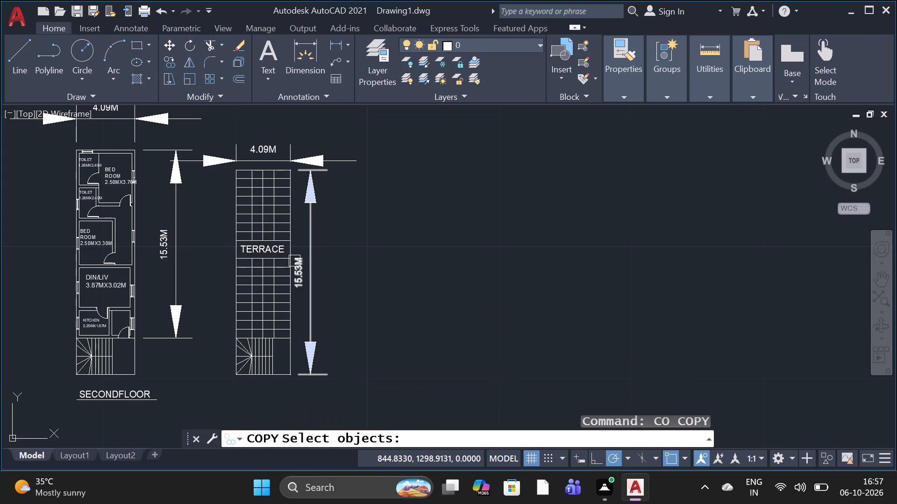
{"action": "left_click", "coordinate": [270, 250]}
{"action": "key", "text": "space"}
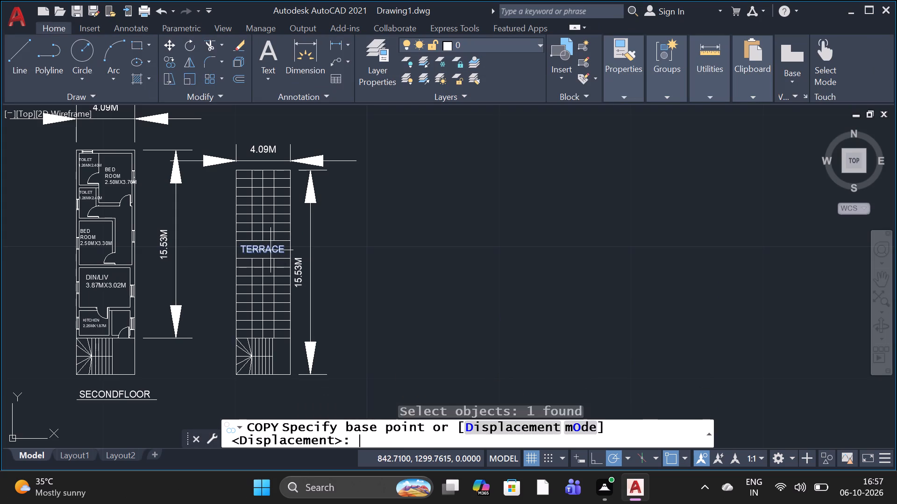
{"action": "left_click", "coordinate": [271, 250]}
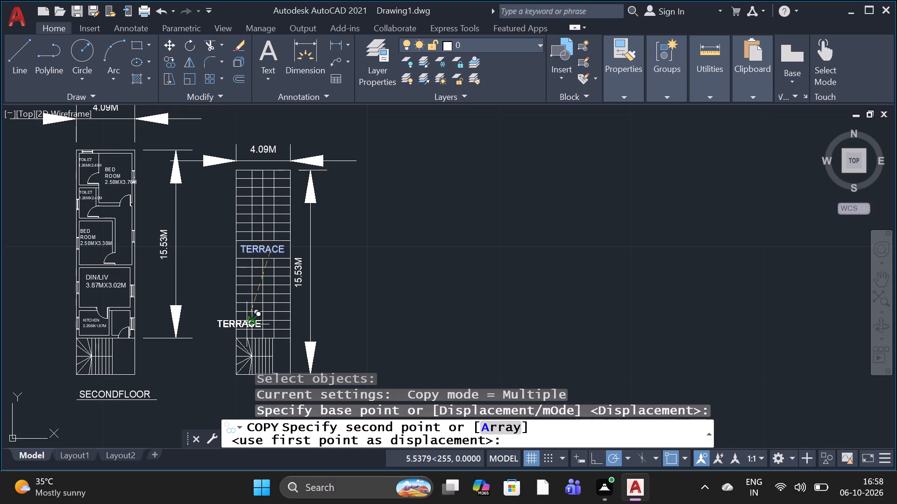
{"action": "scroll", "coordinate": [247, 324], "scroll_direction": "down", "scroll_amount": 3}
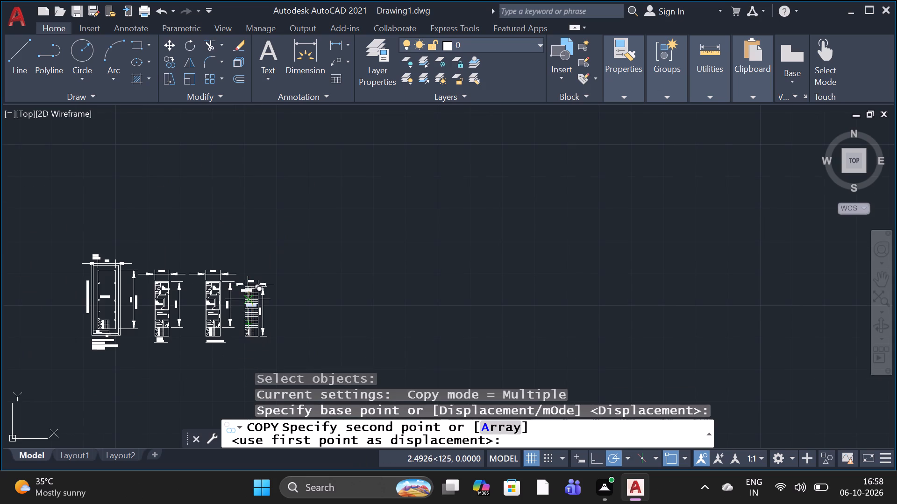
{"action": "scroll", "coordinate": [252, 346], "scroll_direction": "up", "scroll_amount": 3}
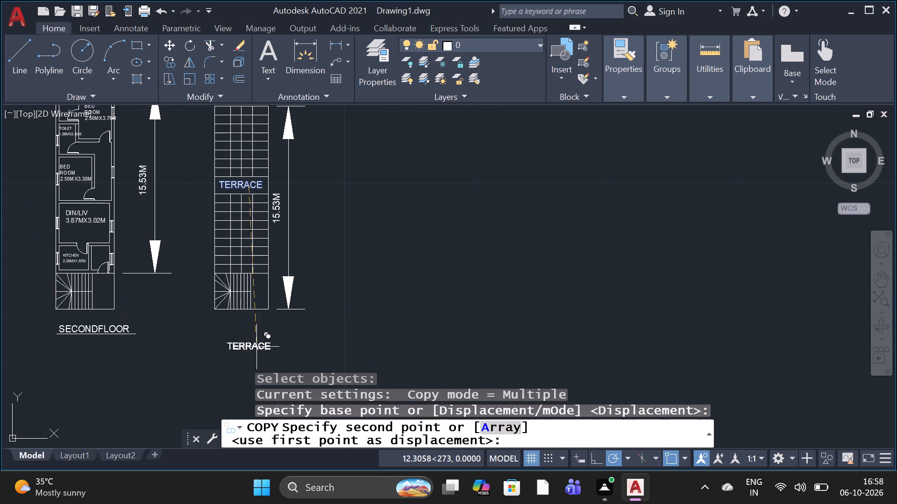
{"action": "left_click", "coordinate": [243, 325]}
{"action": "key", "text": "space"}
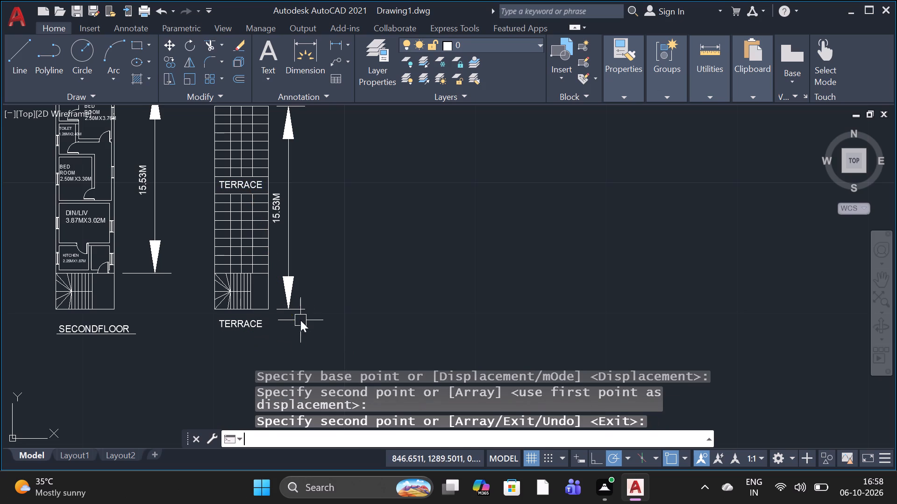
Extend the copied text below the terrace plan so it reads TERRACE PLAN.
{"action": "left_click", "coordinate": [239, 325]}
{"action": "double_click", "coordinate": [263, 327]}
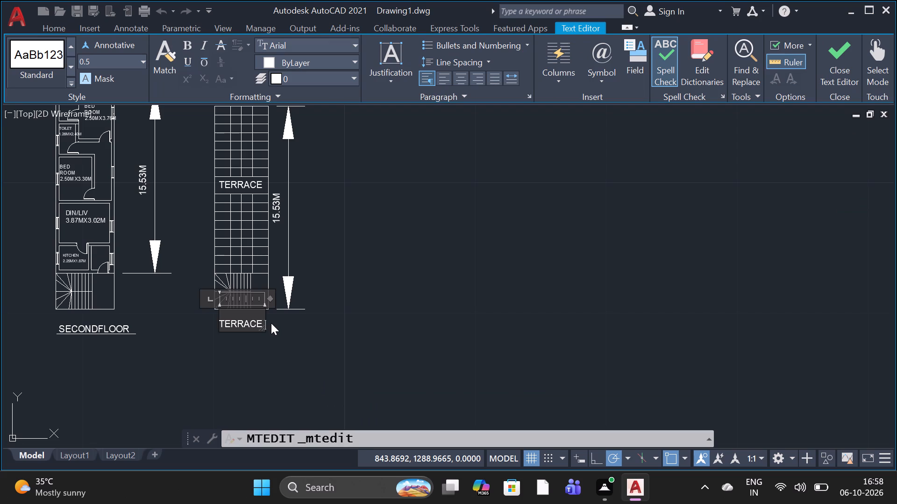
{"action": "key", "text": "space"}
{"action": "type", "text": "PL"}
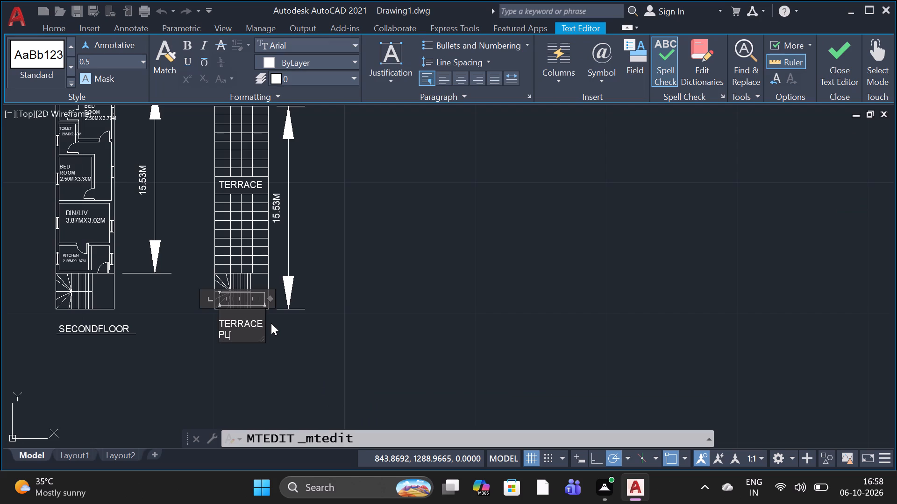
{"action": "key", "text": "a"}
{"action": "key", "text": "n"}
{"action": "left_click", "coordinate": [393, 246]}
{"action": "scroll", "coordinate": [394, 266], "scroll_direction": "down", "scroll_amount": 3}
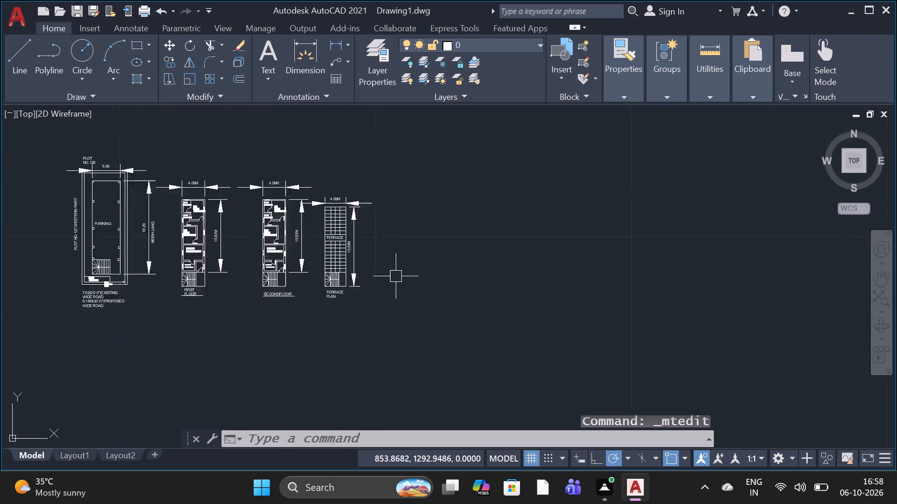
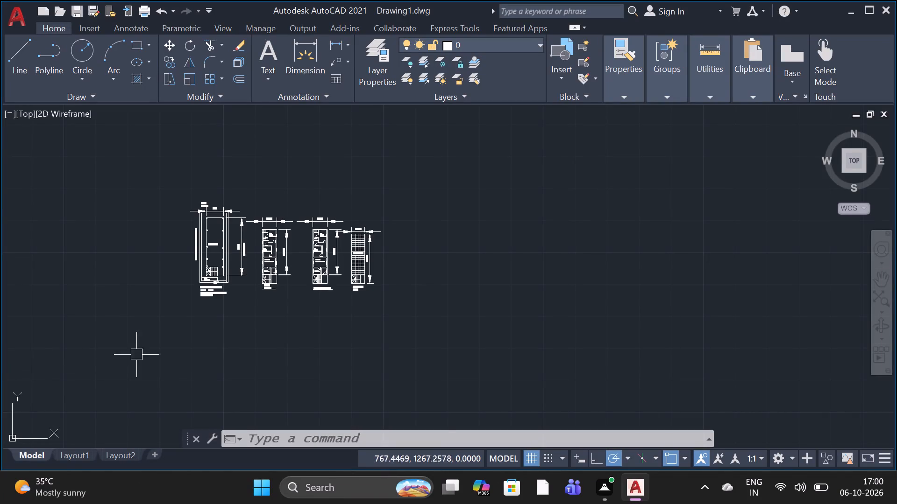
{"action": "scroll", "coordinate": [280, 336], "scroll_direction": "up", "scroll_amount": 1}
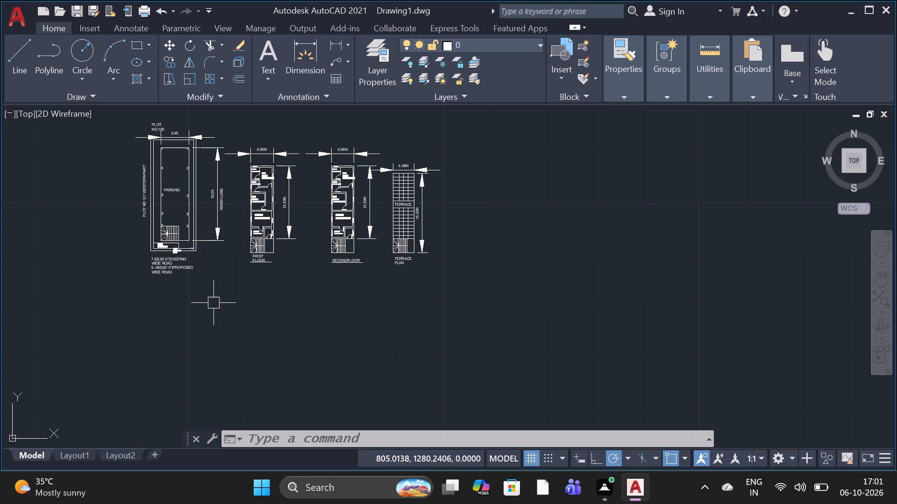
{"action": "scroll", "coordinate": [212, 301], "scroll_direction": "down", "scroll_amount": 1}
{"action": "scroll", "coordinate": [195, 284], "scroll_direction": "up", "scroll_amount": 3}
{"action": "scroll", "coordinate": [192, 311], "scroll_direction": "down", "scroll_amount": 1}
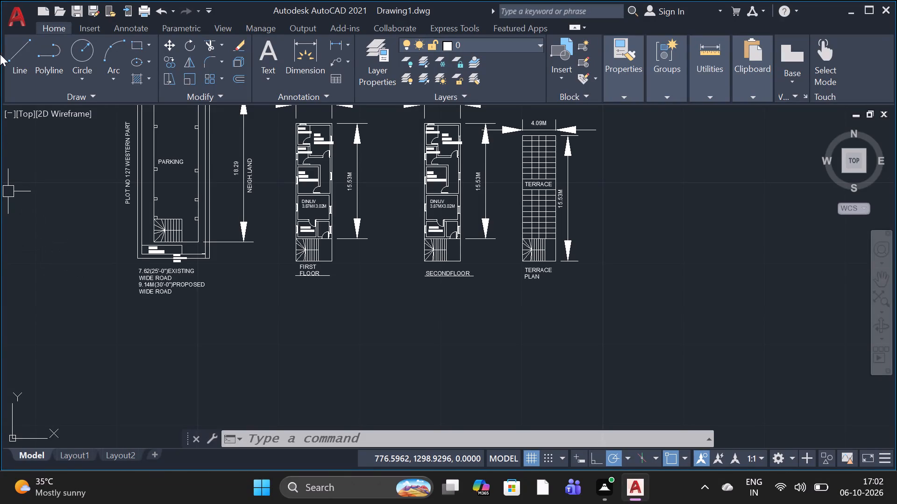
Draw a rectangle about 23.5 by 17.4 units in the empty space below the first-floor, second-floor and terrace plans.
{"action": "left_click", "coordinate": [15, 50]}
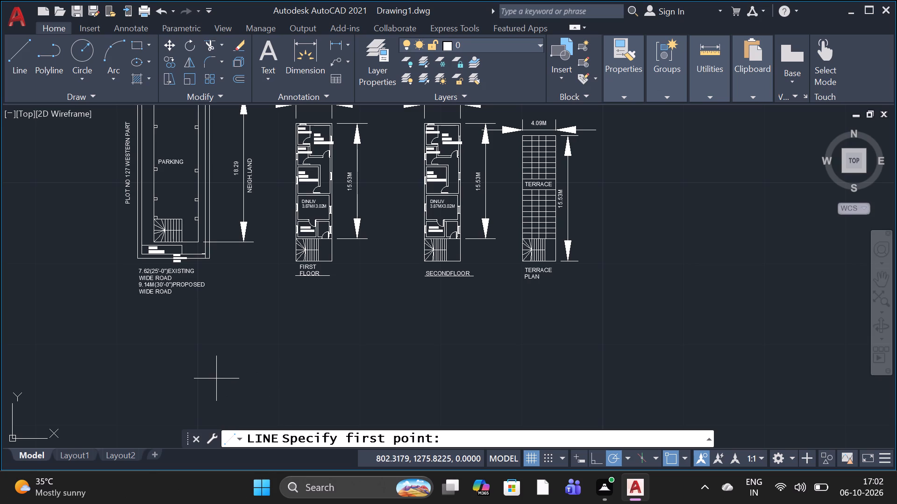
{"action": "scroll", "coordinate": [217, 378], "scroll_direction": "down", "scroll_amount": 2}
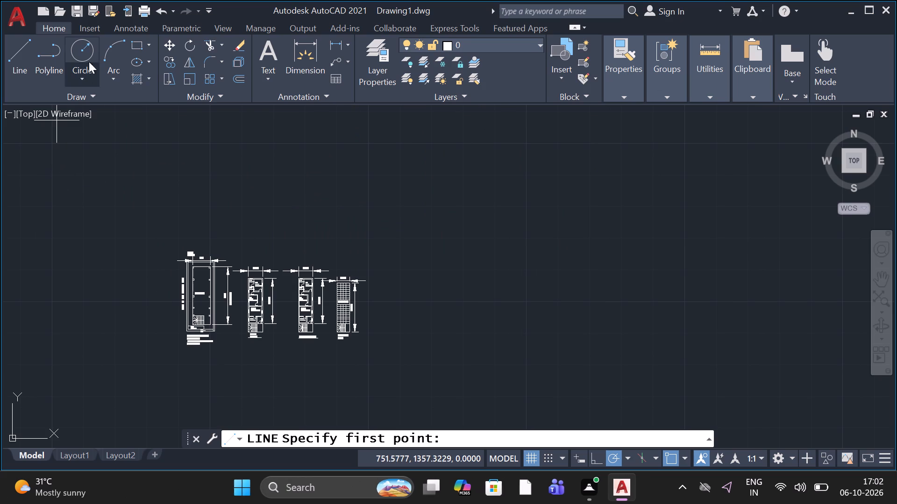
{"action": "left_click", "coordinate": [131, 49]}
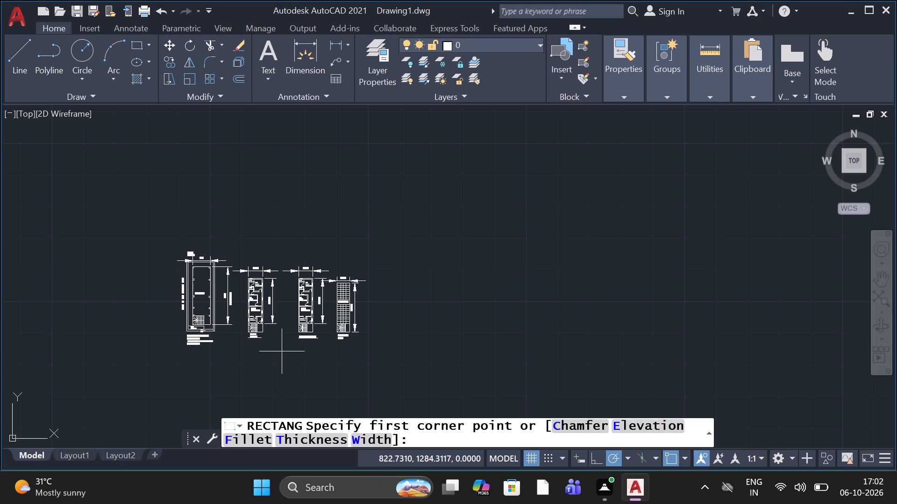
{"action": "scroll", "coordinate": [288, 356], "scroll_direction": "up", "scroll_amount": 1}
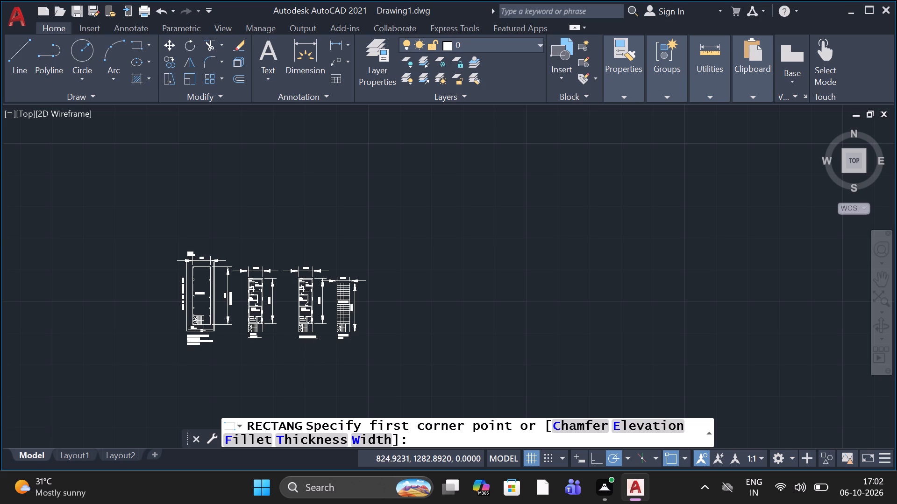
{"action": "left_click", "coordinate": [282, 350]}
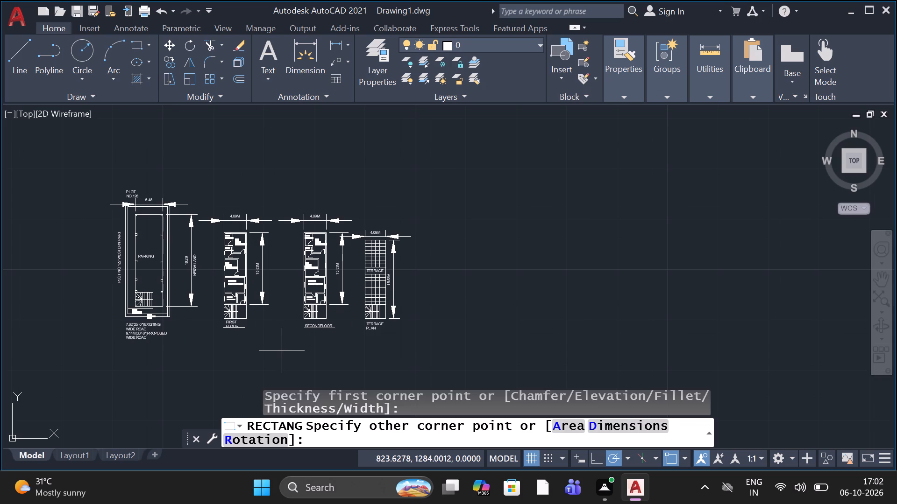
{"action": "scroll", "coordinate": [370, 353], "scroll_direction": "down", "scroll_amount": 2}
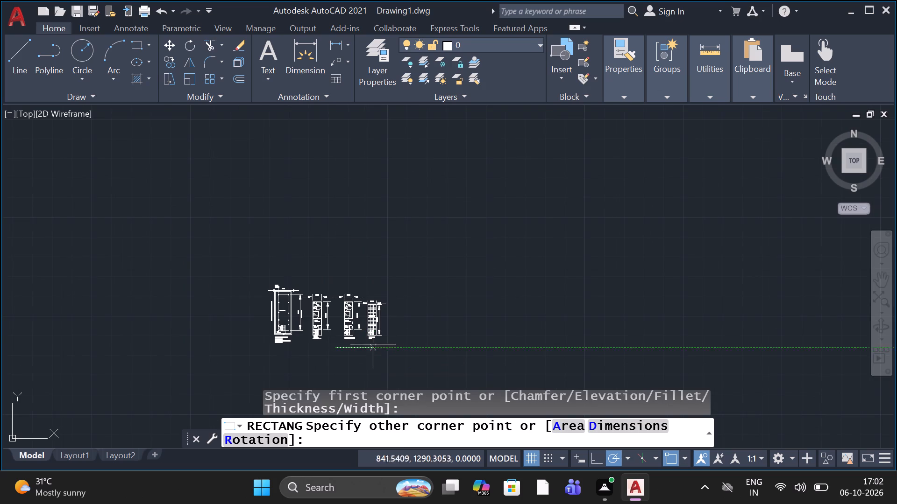
{"action": "left_click", "coordinate": [382, 382]}
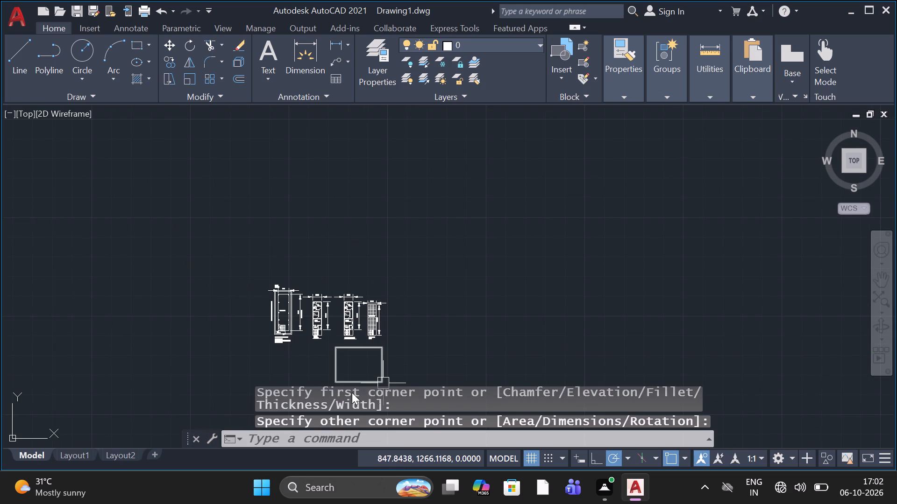
Draw a 1.20-unit horizontal line inside the upper-left part of the new rectangle as the base of a T-shaped outline.
{"action": "scroll", "coordinate": [320, 329], "scroll_direction": "down", "scroll_amount": 2}
{"action": "scroll", "coordinate": [328, 353], "scroll_direction": "up", "scroll_amount": 4}
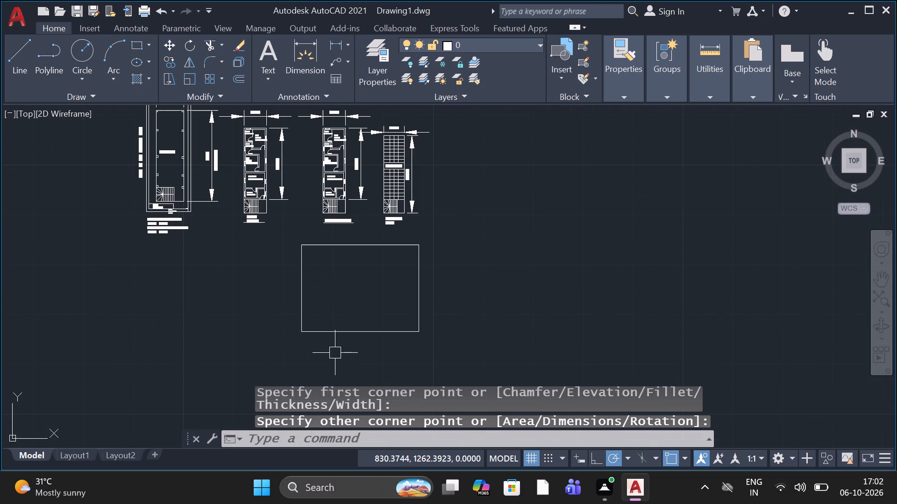
{"action": "scroll", "coordinate": [319, 318], "scroll_direction": "up", "scroll_amount": 2}
{"action": "scroll", "coordinate": [319, 318], "scroll_direction": "down", "scroll_amount": 1}
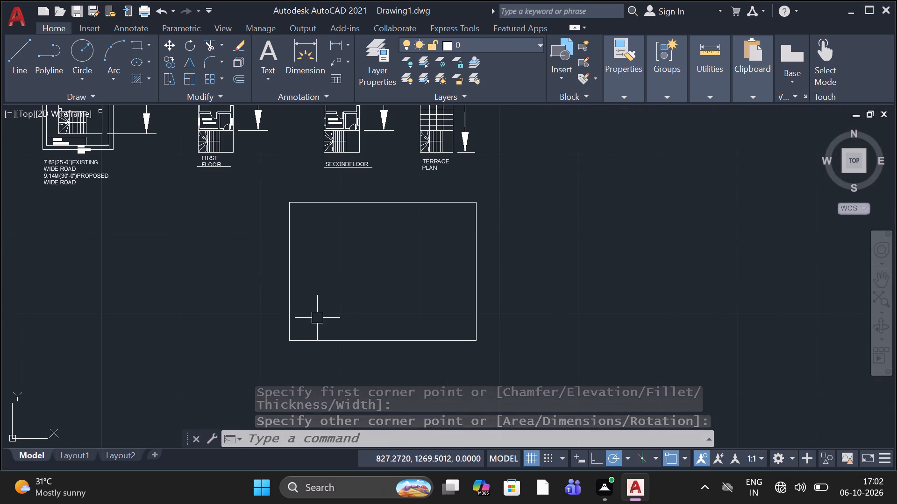
{"action": "left_click", "coordinate": [13, 64]}
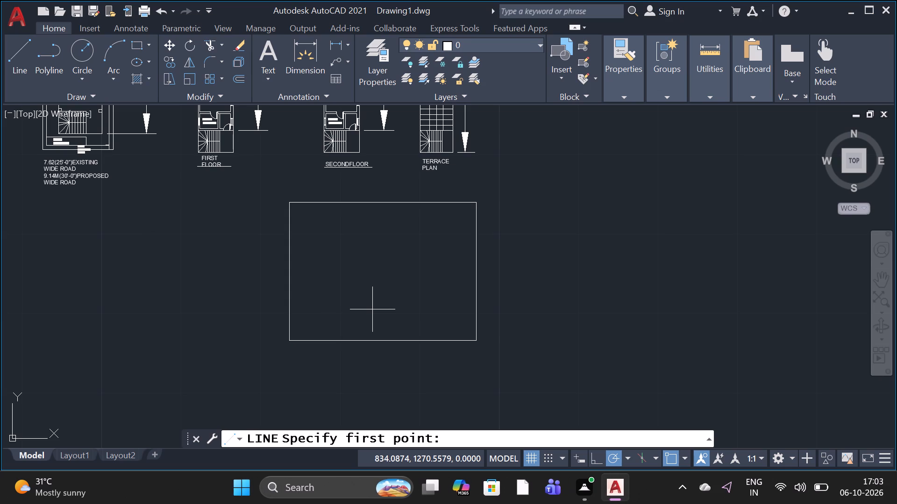
{"action": "scroll", "coordinate": [309, 228], "scroll_direction": "up", "scroll_amount": 3}
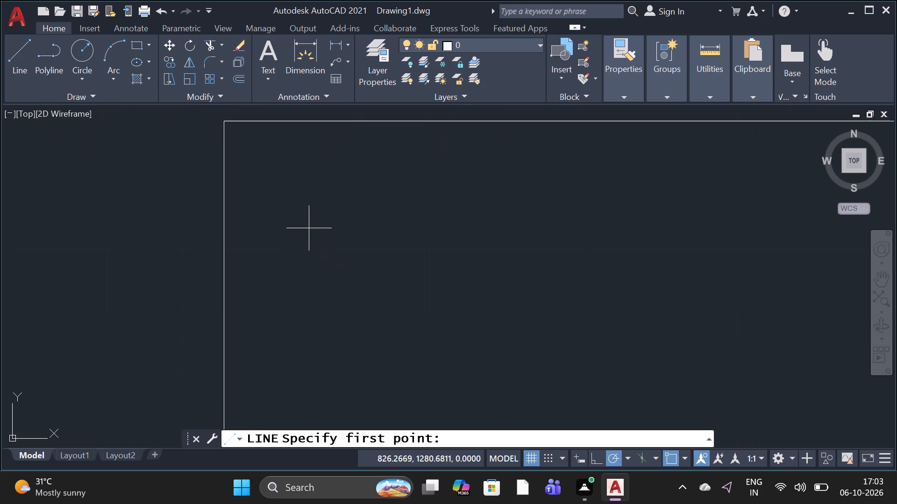
{"action": "scroll", "coordinate": [312, 254], "scroll_direction": "down", "scroll_amount": 1}
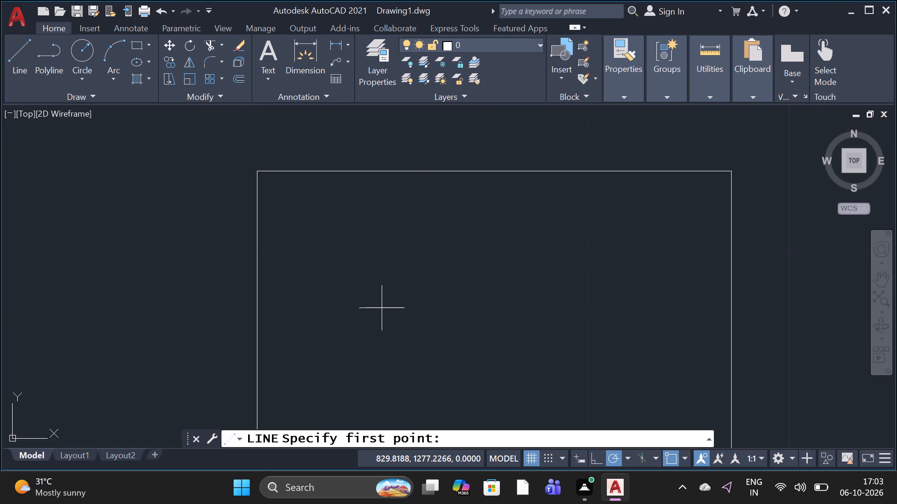
{"action": "left_click", "coordinate": [358, 299]}
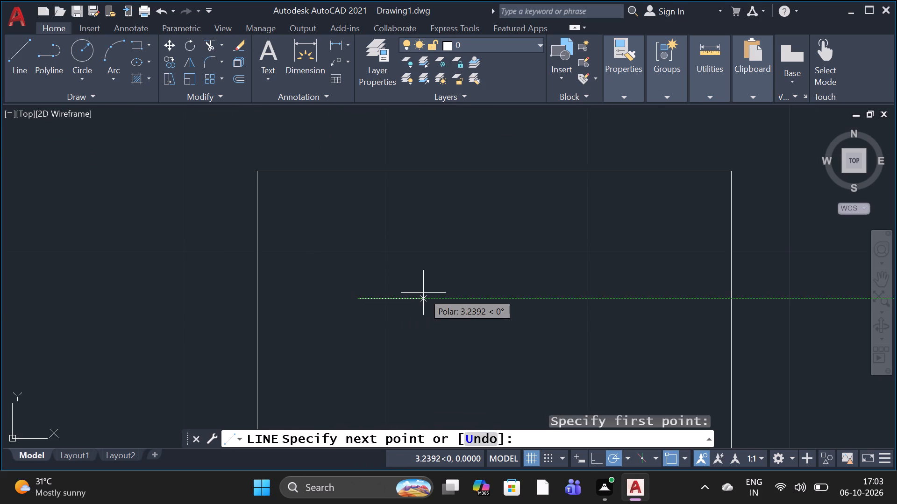
{"action": "type", "text": "1."}
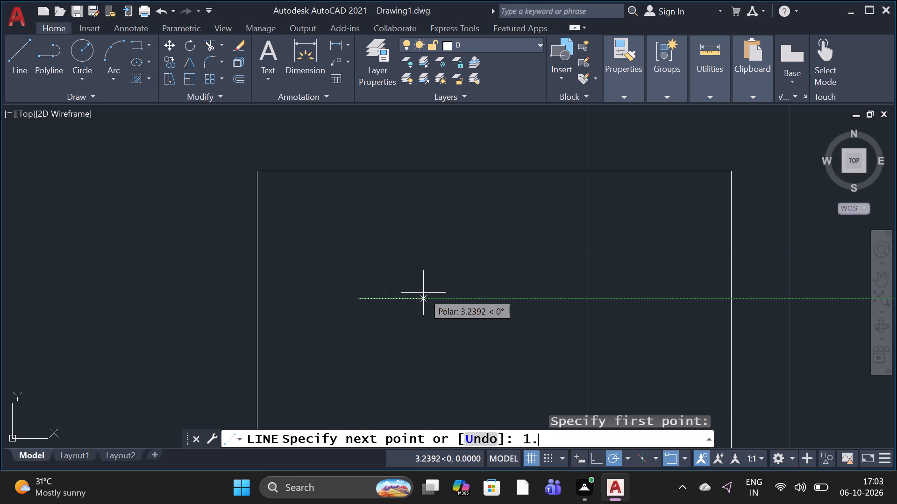
{"action": "type", "text": "20"}
{"action": "key", "text": "space"}
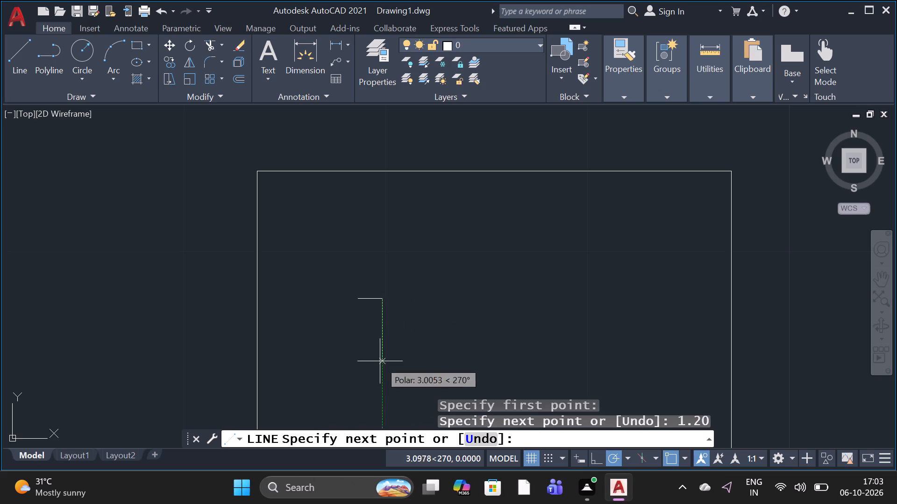
Continue from the base line into a closed T-shaped outline with a stem about 1.06 high and a cap about 2.6 wide and 0.37 thick.
{"action": "scroll", "coordinate": [356, 314], "scroll_direction": "up", "scroll_amount": 3}
{"action": "scroll", "coordinate": [453, 252], "scroll_direction": "down", "scroll_amount": 2}
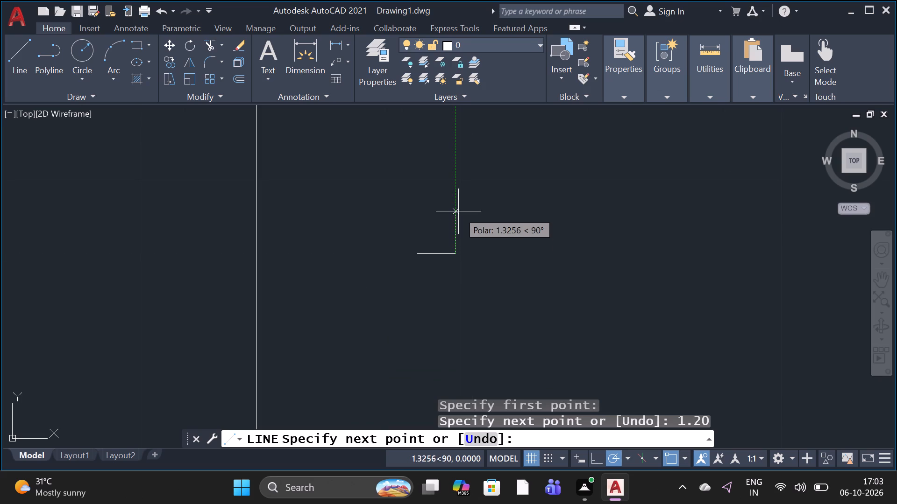
{"action": "scroll", "coordinate": [458, 211], "scroll_direction": "up", "scroll_amount": 1}
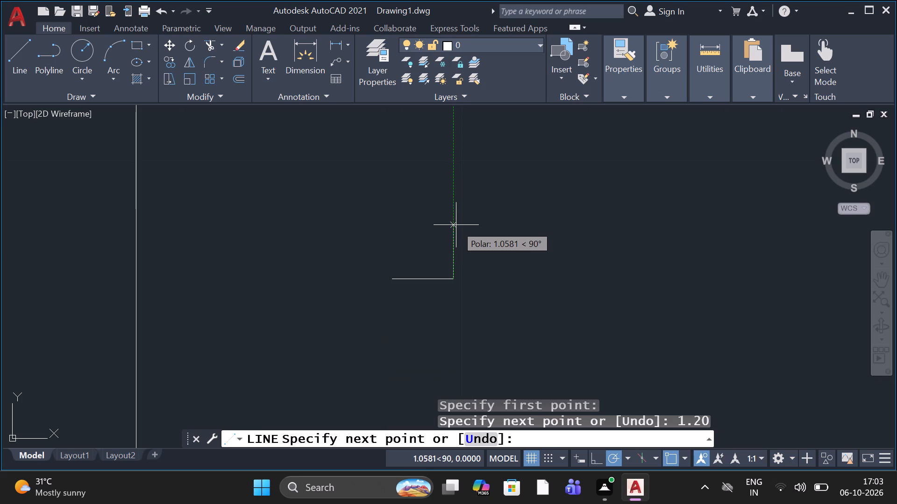
{"action": "left_click", "coordinate": [456, 225]}
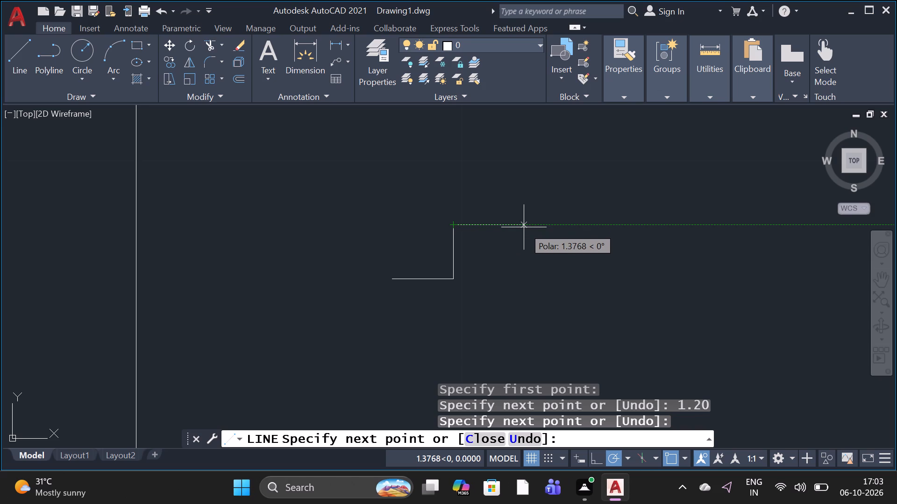
{"action": "left_click", "coordinate": [479, 225]}
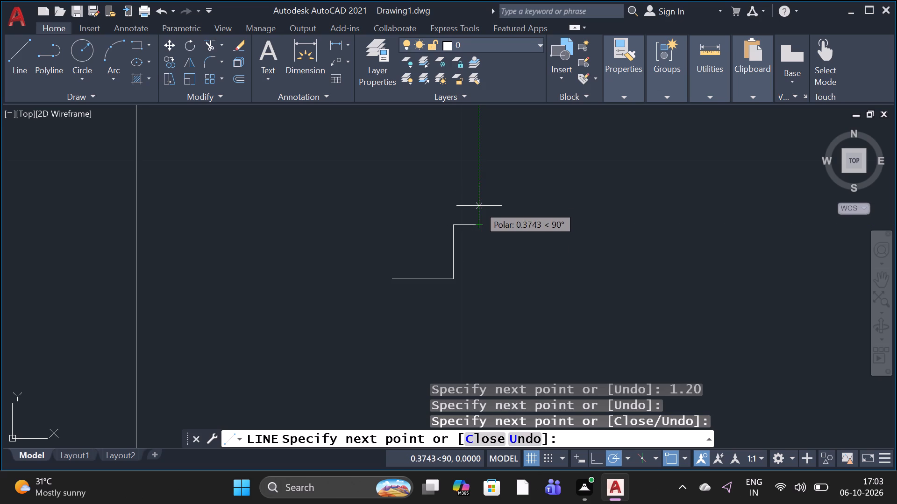
{"action": "left_click", "coordinate": [479, 206]}
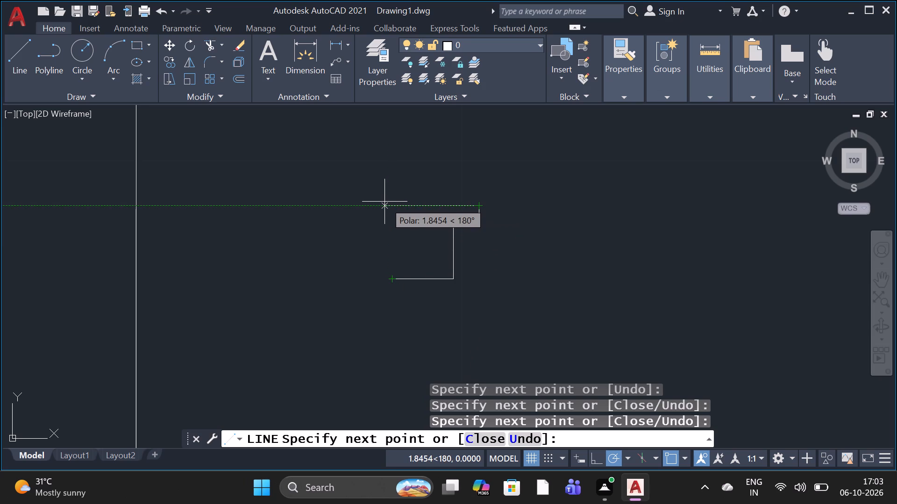
{"action": "left_click", "coordinate": [347, 205]}
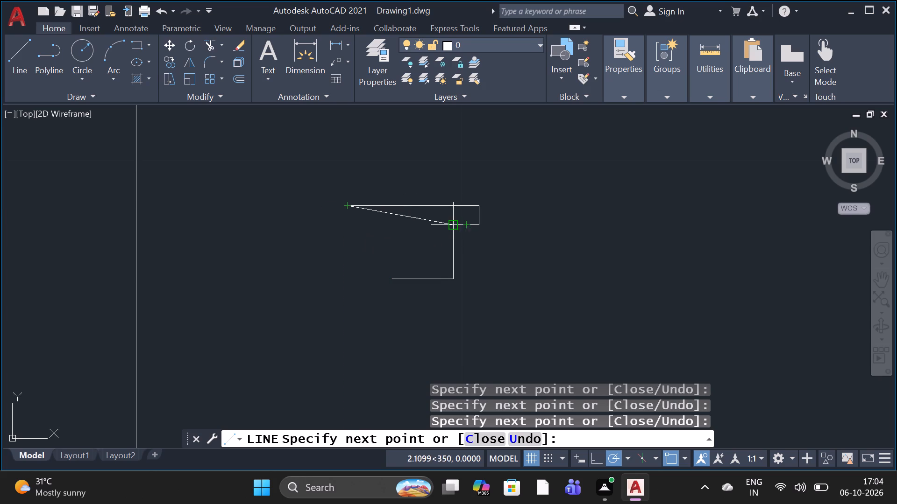
{"action": "left_click", "coordinate": [352, 226]}
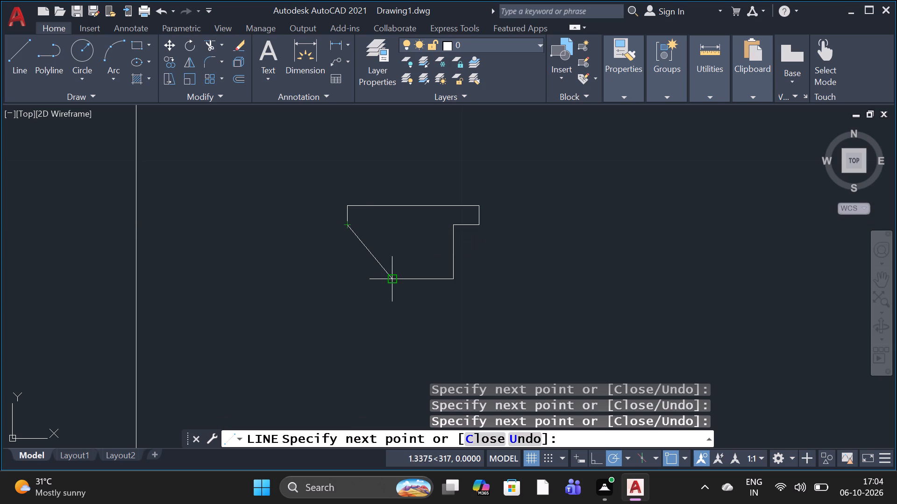
{"action": "left_click", "coordinate": [385, 231]}
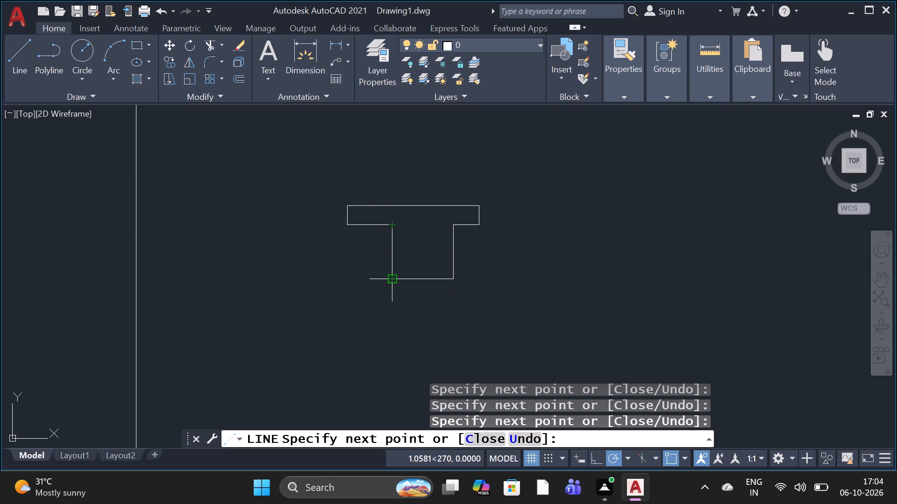
{"action": "left_click", "coordinate": [393, 278]}
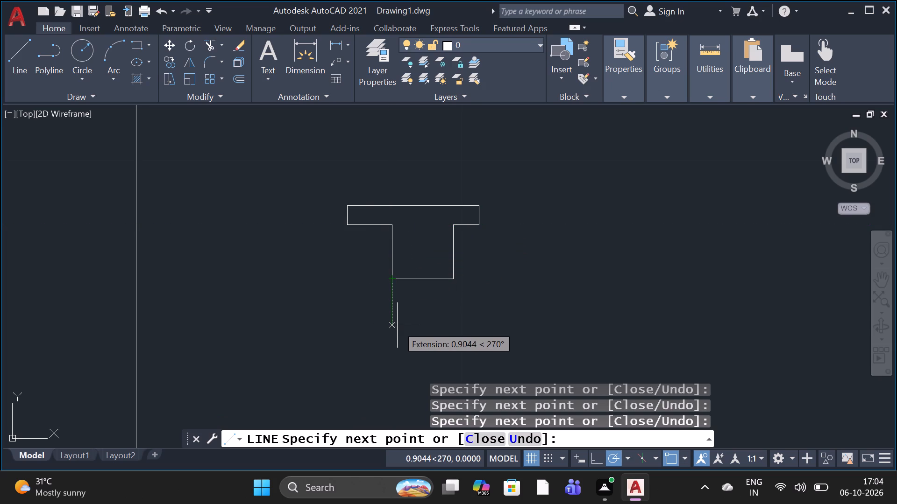
{"action": "key", "text": "space"}
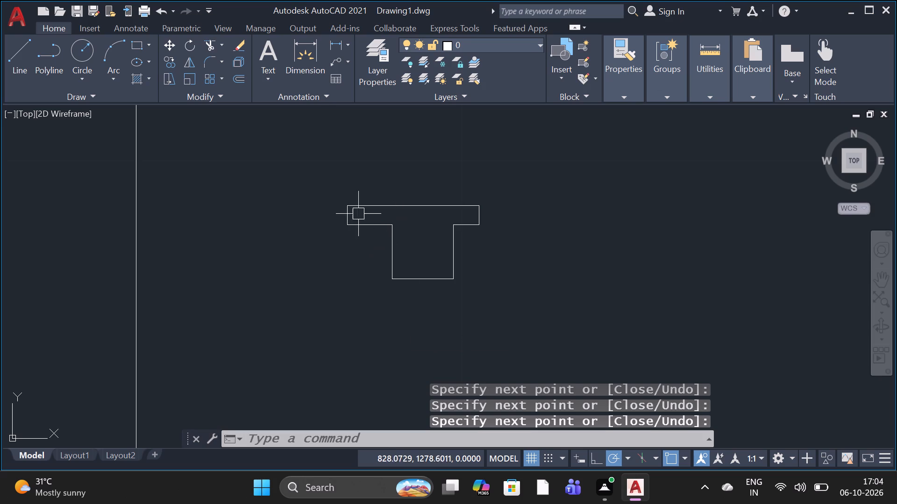
Draw a vertical line across the T outline's left cap arm, from the midpoint of its underside to the top edge.
{"action": "left_click", "coordinate": [10, 69]}
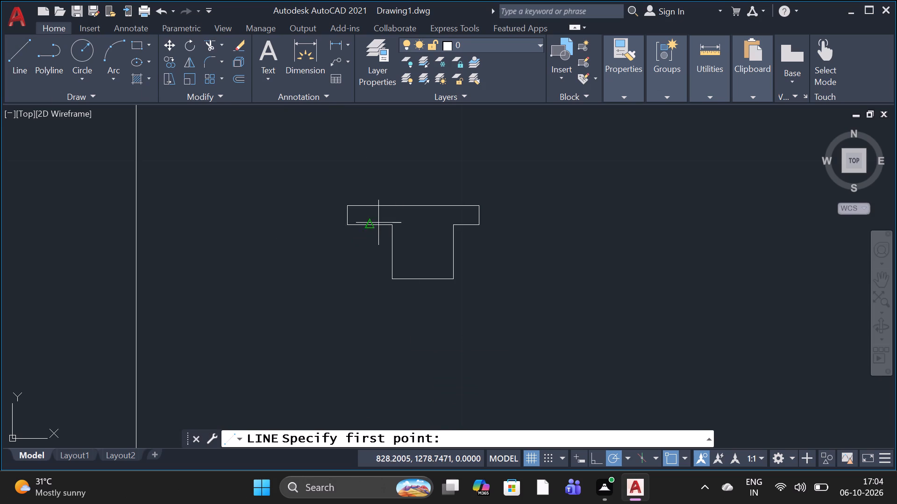
{"action": "left_click", "coordinate": [369, 229]}
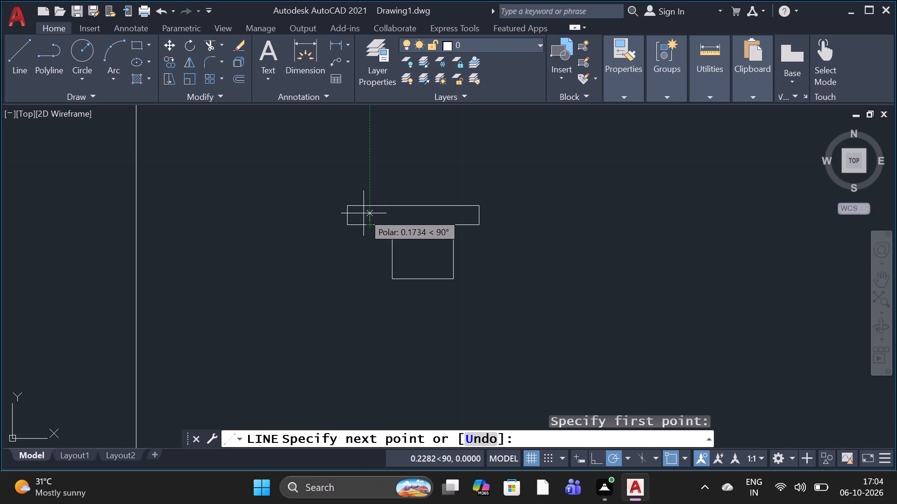
{"action": "left_click", "coordinate": [363, 208]}
{"action": "key", "text": "space"}
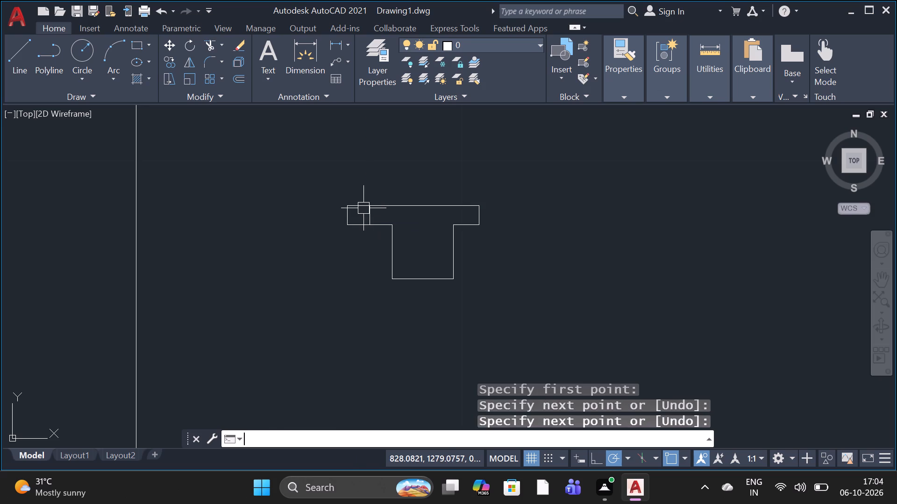
Draw a vertical line about 0.37 long across the T's right cap arm, just outside the midpoint of its underside, up to the top edge.
{"action": "left_click", "coordinate": [28, 53]}
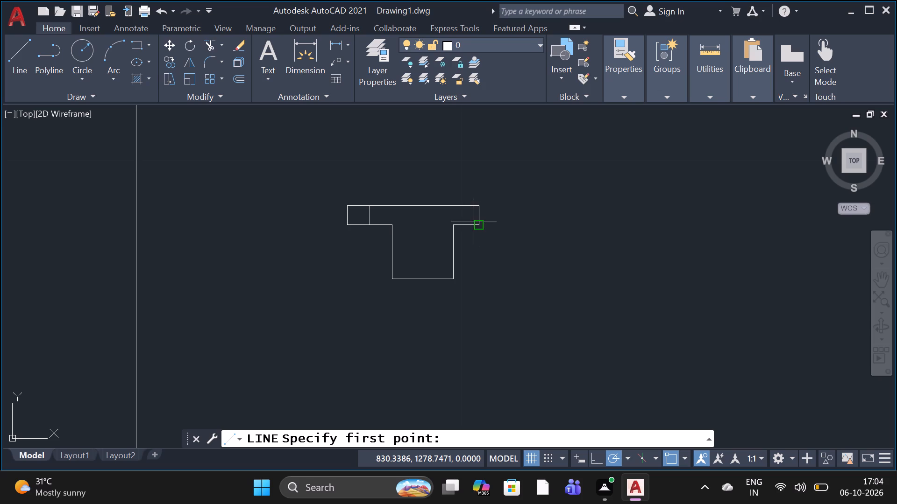
{"action": "scroll", "coordinate": [468, 227], "scroll_direction": "up", "scroll_amount": 3}
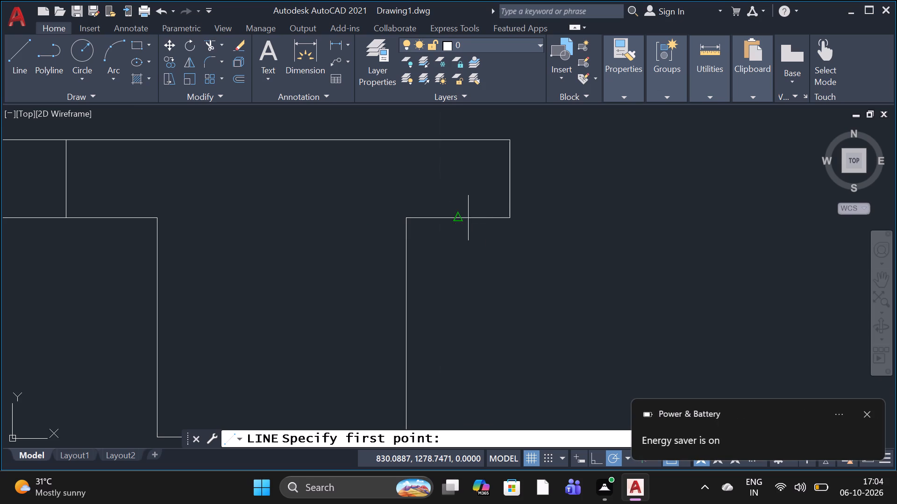
{"action": "left_click", "coordinate": [470, 219]}
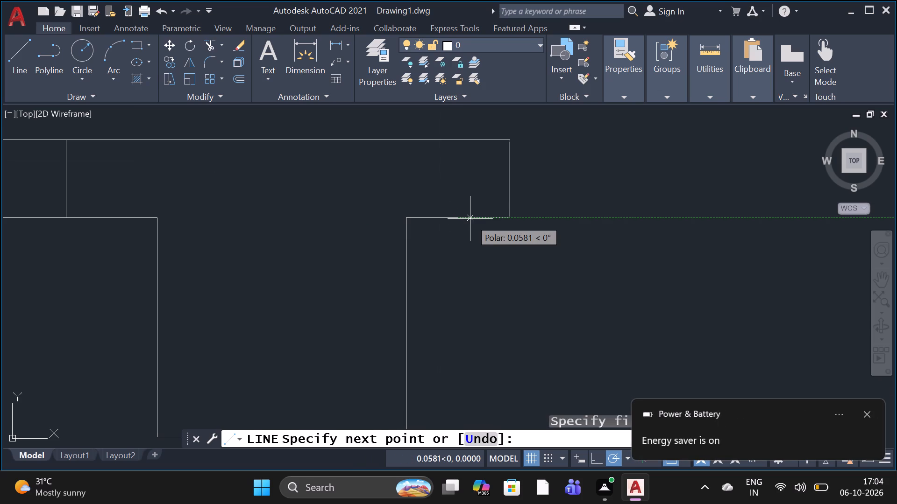
{"action": "left_click", "coordinate": [470, 219]}
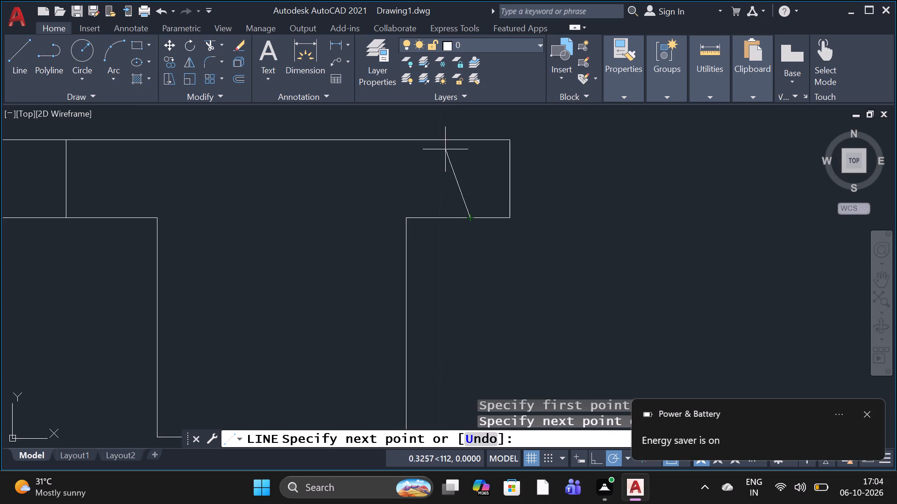
{"action": "left_click", "coordinate": [473, 143]}
{"action": "key", "text": "space"}
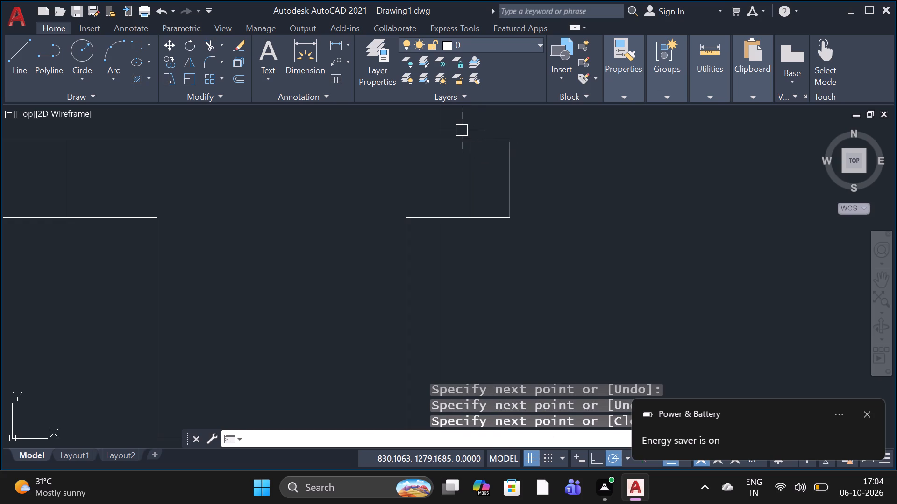
Trim the top and bottom edges of both cap arms beyond the two vertical divider lines.
{"action": "type", "text": "TR"}
{"action": "key", "text": "space"}
{"action": "key", "text": "space"}
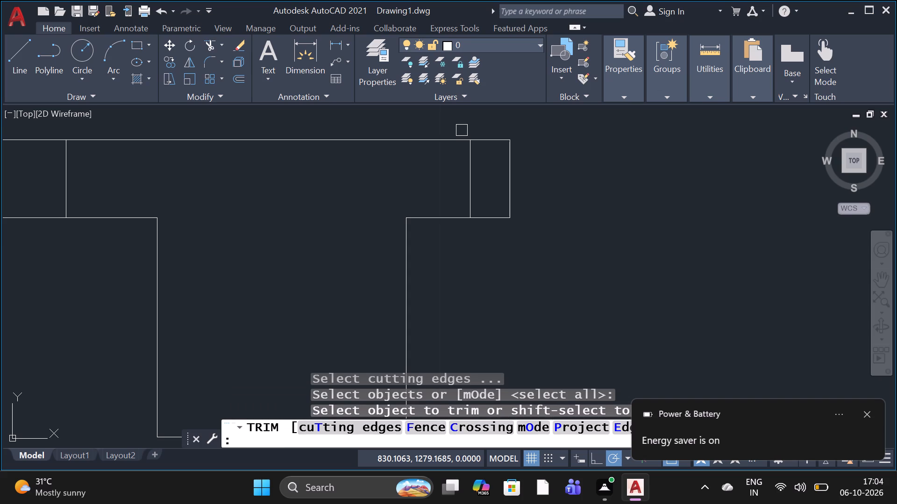
{"action": "left_click", "coordinate": [494, 141]}
{"action": "left_click", "coordinate": [501, 214]}
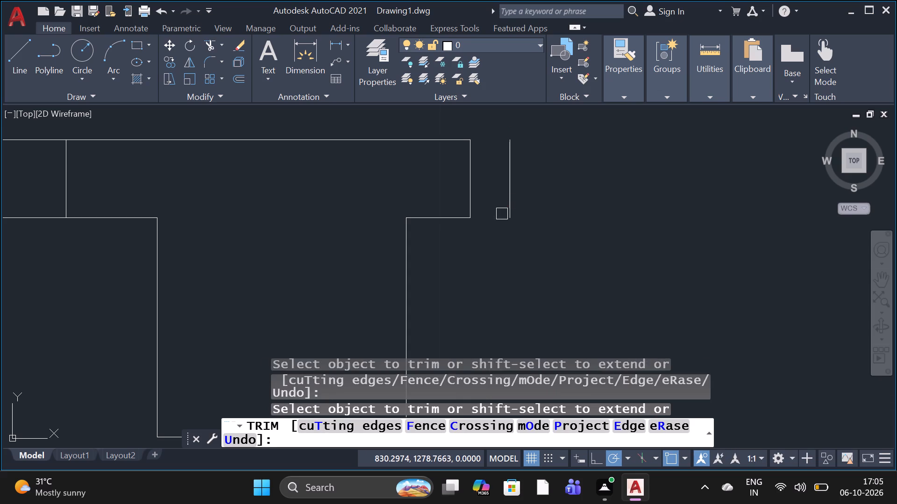
{"action": "left_click", "coordinate": [511, 192]}
{"action": "scroll", "coordinate": [519, 202], "scroll_direction": "down", "scroll_amount": 3}
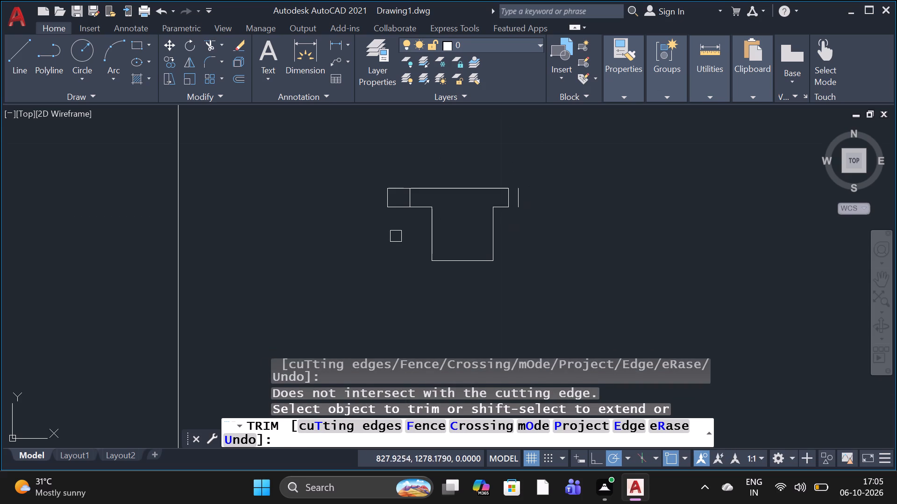
{"action": "scroll", "coordinate": [398, 185], "scroll_direction": "up", "scroll_amount": 2}
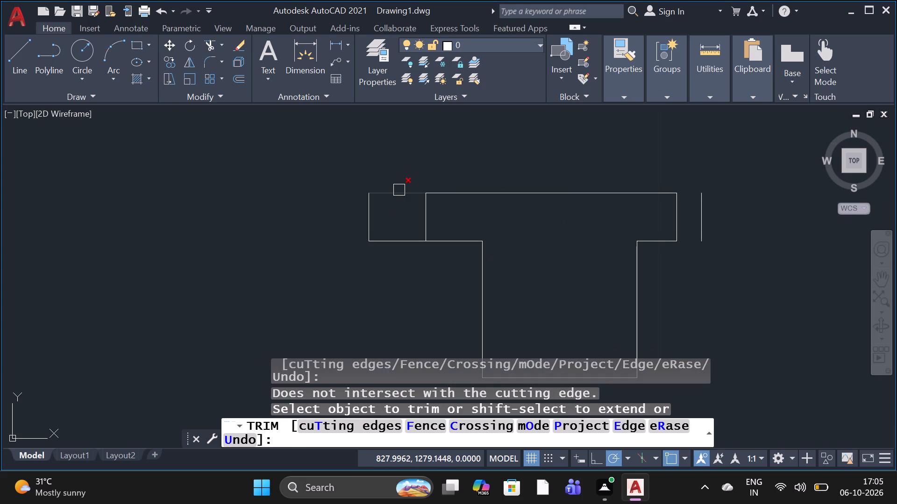
{"action": "left_click", "coordinate": [399, 190]}
{"action": "left_click", "coordinate": [401, 243]}
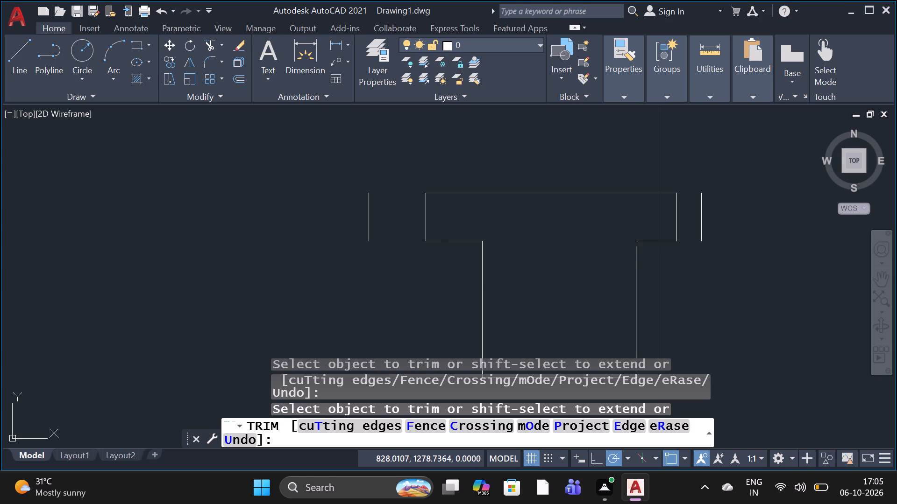
{"action": "key", "text": "space"}
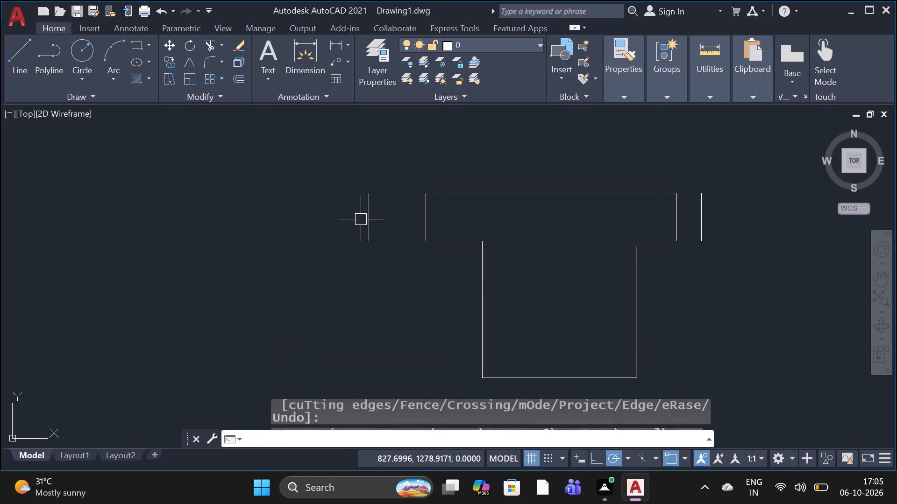
Delete the two leftover vertical end lines on either side of the shortened T outline.
{"action": "left_click", "coordinate": [366, 225]}
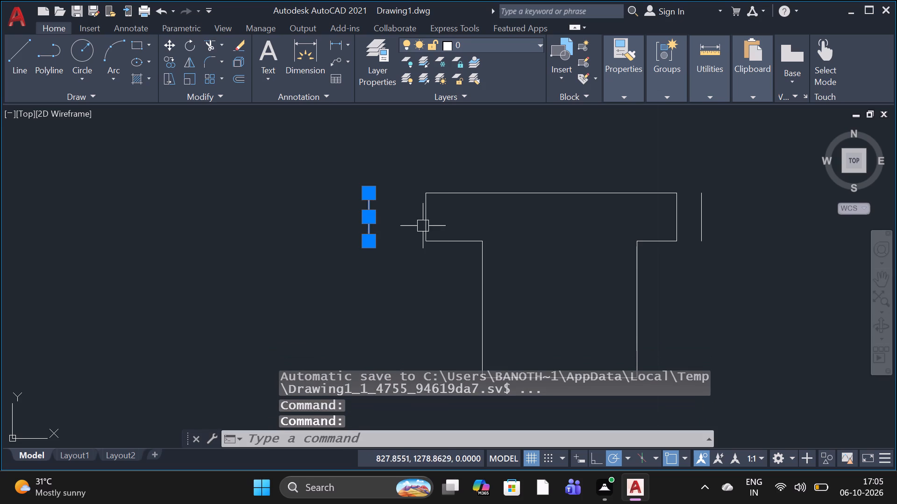
{"action": "key", "text": "space"}
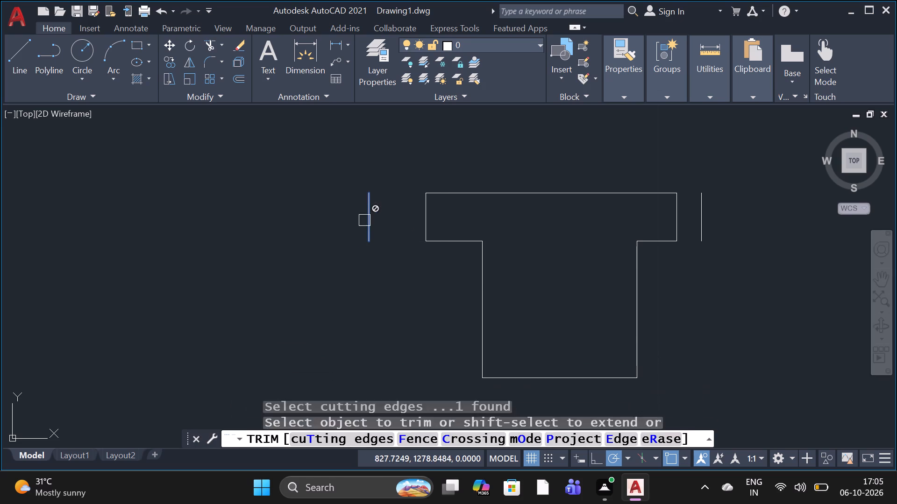
{"action": "key", "text": "Escape"}
{"action": "left_click", "coordinate": [367, 217]}
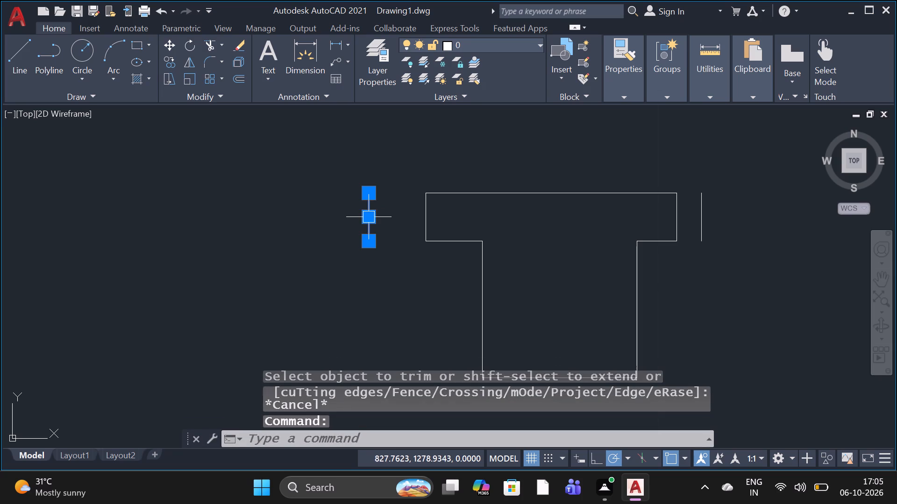
{"action": "key", "text": "Delete"}
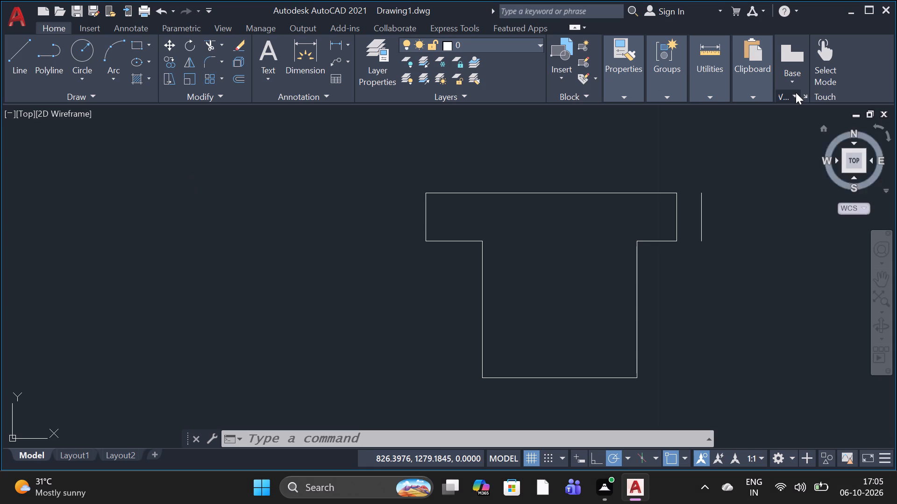
{"action": "left_click", "coordinate": [705, 245]}
{"action": "key", "text": "Delete"}
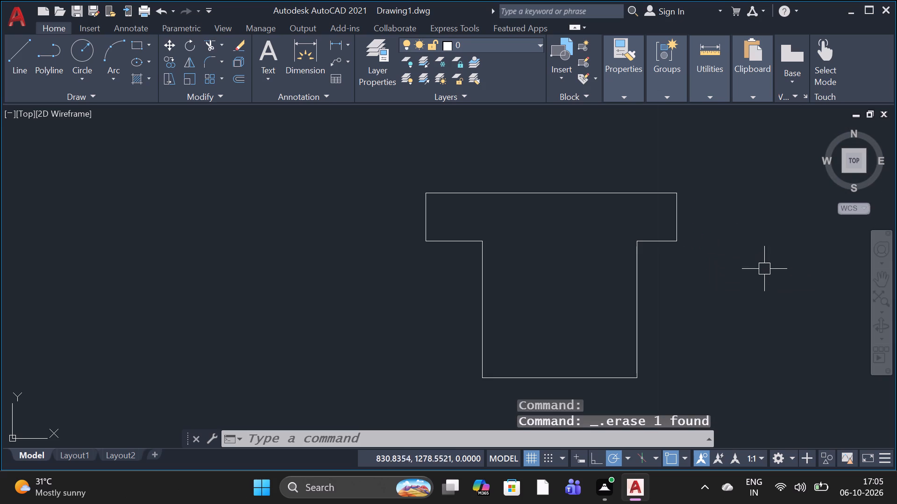
Add a linear dimension for the width of the T stem's bottom edge, placed just below the stem.
{"action": "scroll", "coordinate": [746, 290], "scroll_direction": "down", "scroll_amount": 3}
{"action": "scroll", "coordinate": [741, 354], "scroll_direction": "up", "scroll_amount": 1}
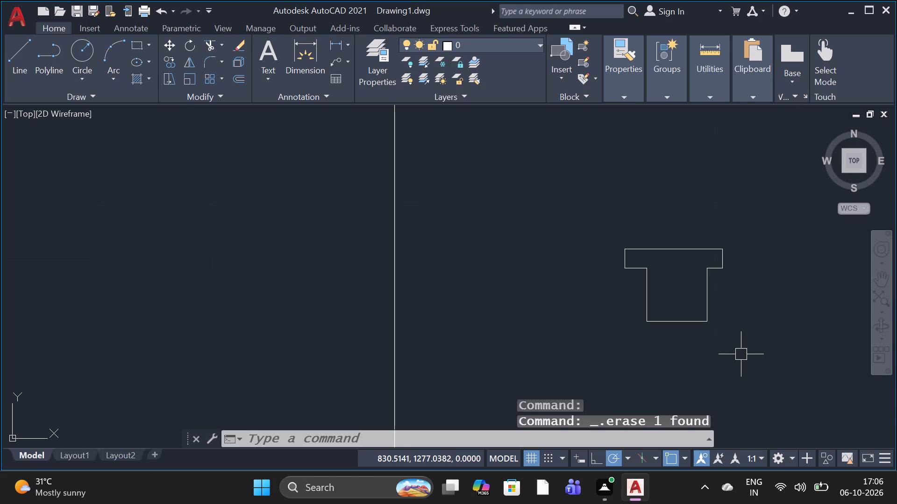
{"action": "scroll", "coordinate": [741, 355], "scroll_direction": "up", "scroll_amount": 1}
{"action": "scroll", "coordinate": [744, 355], "scroll_direction": "down", "scroll_amount": 3}
{"action": "scroll", "coordinate": [771, 403], "scroll_direction": "up", "scroll_amount": 2}
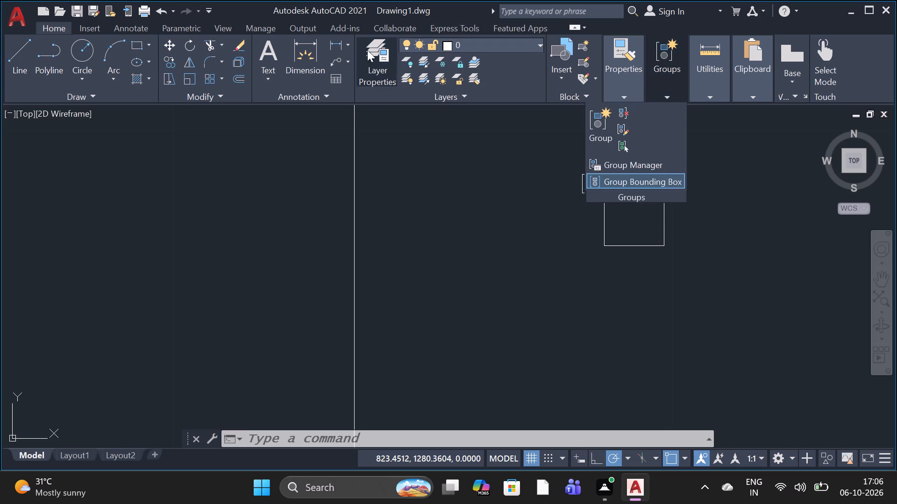
{"action": "left_click", "coordinate": [344, 42]}
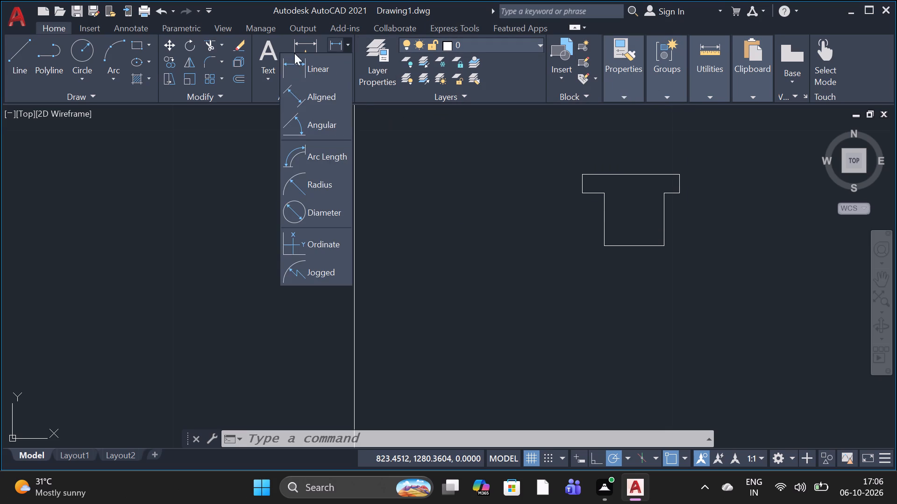
{"action": "left_click", "coordinate": [312, 65]}
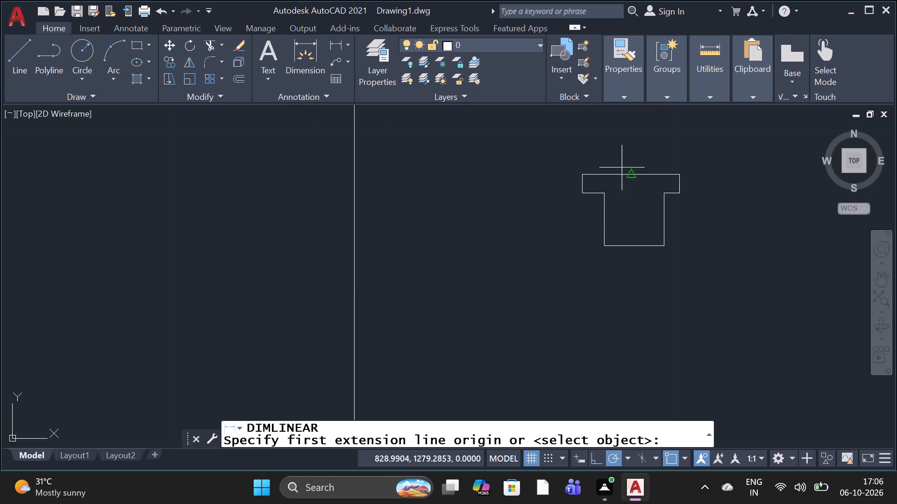
{"action": "left_click", "coordinate": [610, 248]}
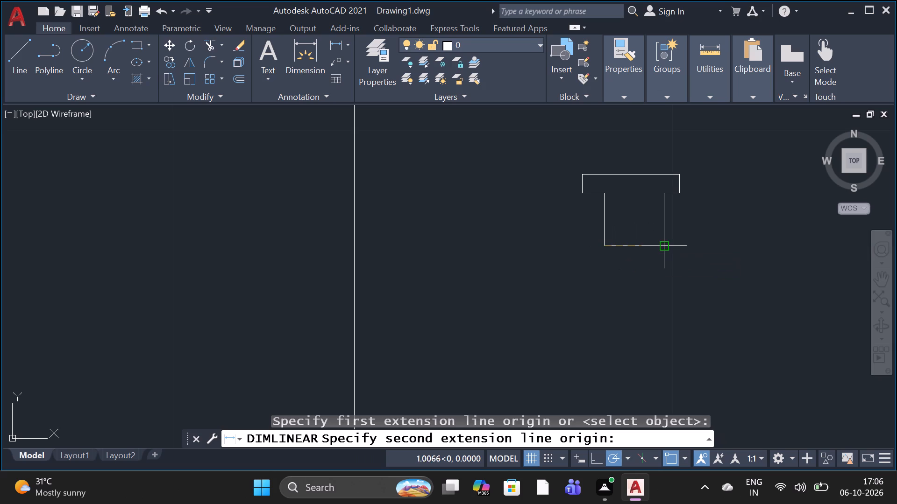
{"action": "left_click", "coordinate": [665, 247]}
{"action": "scroll", "coordinate": [650, 277], "scroll_direction": "down", "scroll_amount": 2}
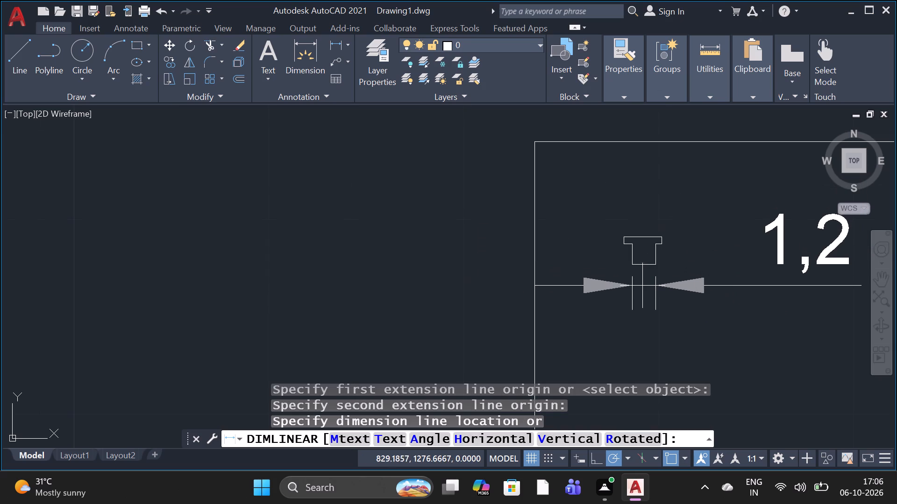
{"action": "left_click", "coordinate": [652, 272]}
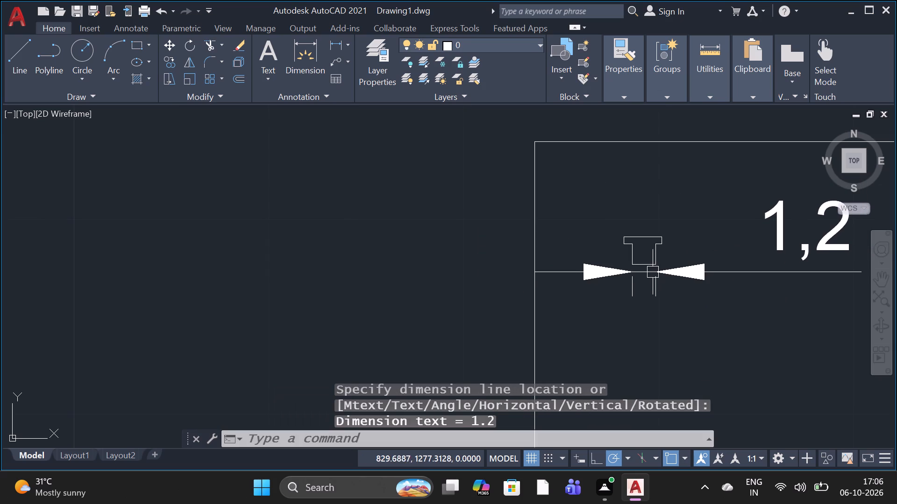
Replace the stem dimension's text with 1.20M at a text height of 0.5.
{"action": "scroll", "coordinate": [633, 301], "scroll_direction": "down", "scroll_amount": 2}
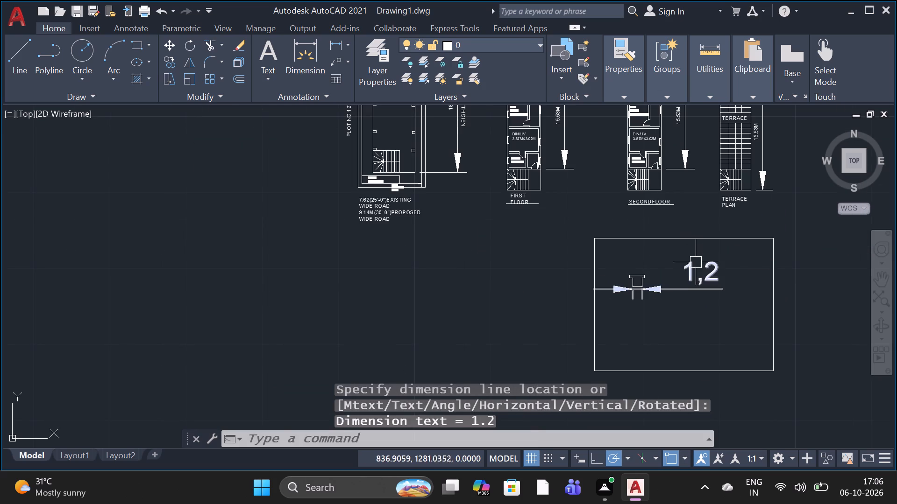
{"action": "left_click", "coordinate": [696, 265]}
{"action": "double_click", "coordinate": [691, 263]}
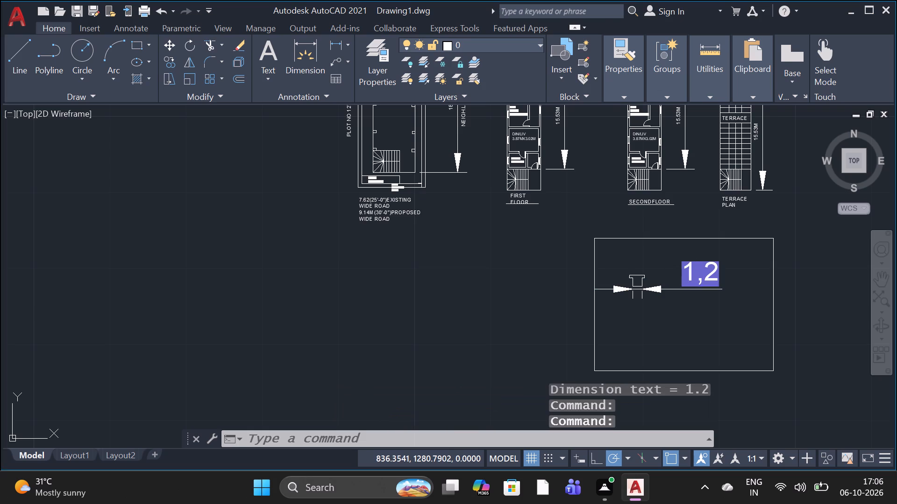
{"action": "left_click", "coordinate": [711, 267]}
{"action": "key", "text": "BackSpace"}
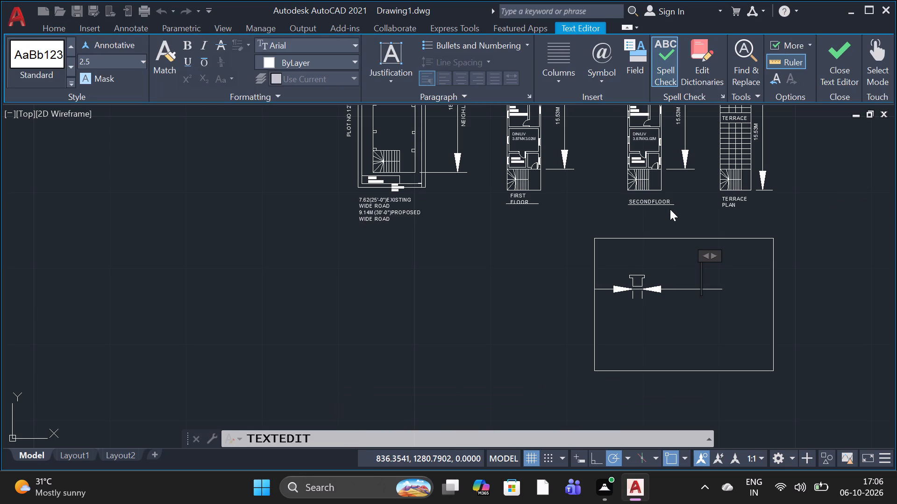
{"action": "left_click", "coordinate": [142, 65]}
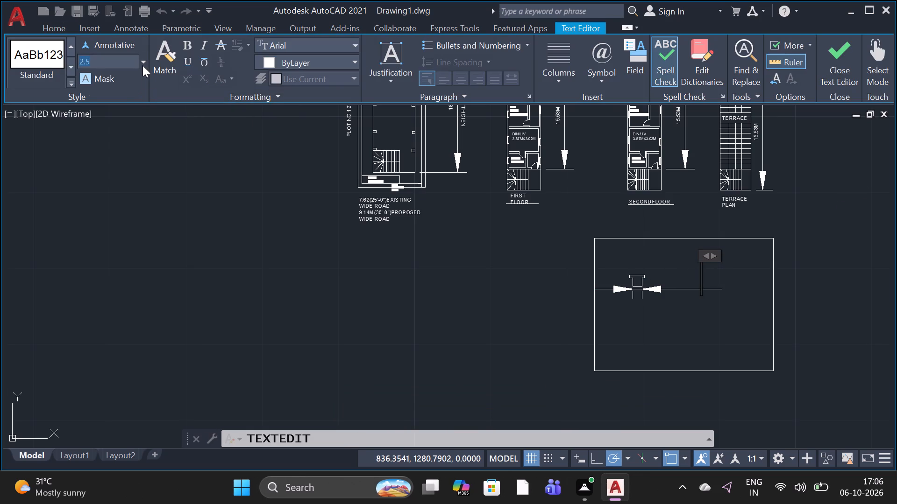
{"action": "left_click", "coordinate": [99, 125]}
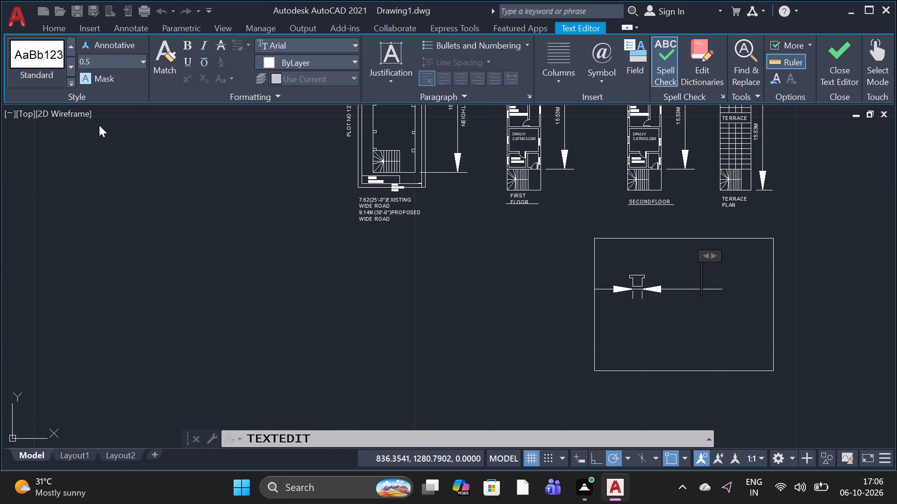
{"action": "key", "text": "Return"}
{"action": "type", "text": "1.2"}
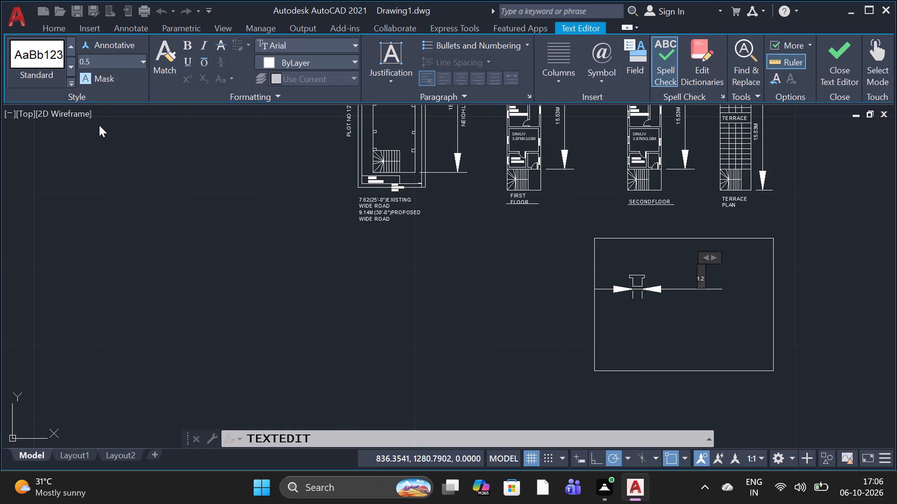
{"action": "key", "text": "0"}
{"action": "key", "text": "m"}
{"action": "left_click_drag", "start_coordinate": [249, 307], "coordinate": [249, 313]}
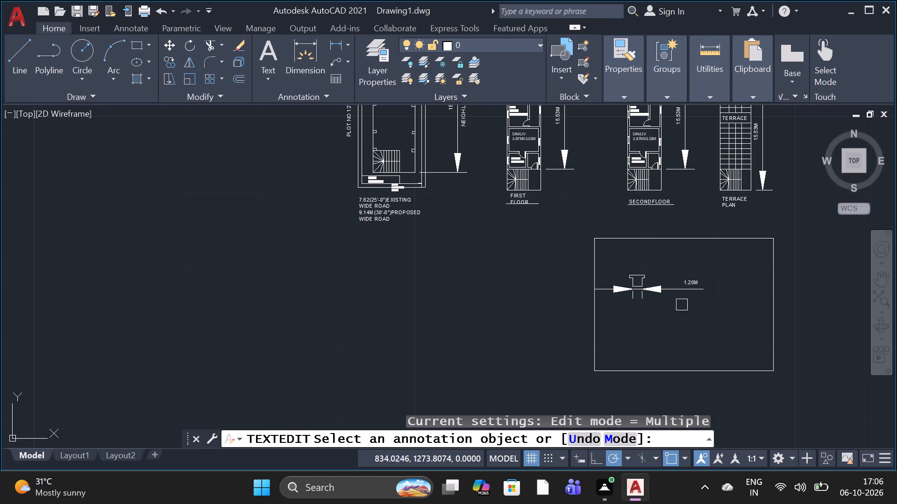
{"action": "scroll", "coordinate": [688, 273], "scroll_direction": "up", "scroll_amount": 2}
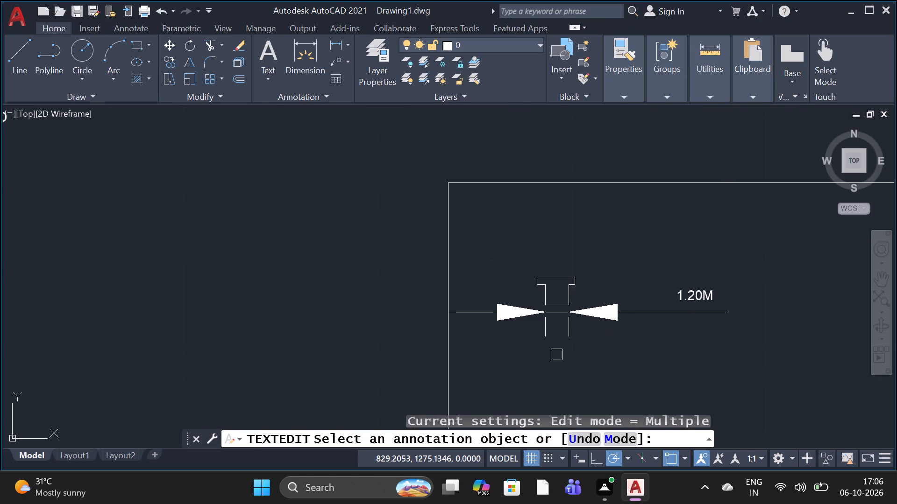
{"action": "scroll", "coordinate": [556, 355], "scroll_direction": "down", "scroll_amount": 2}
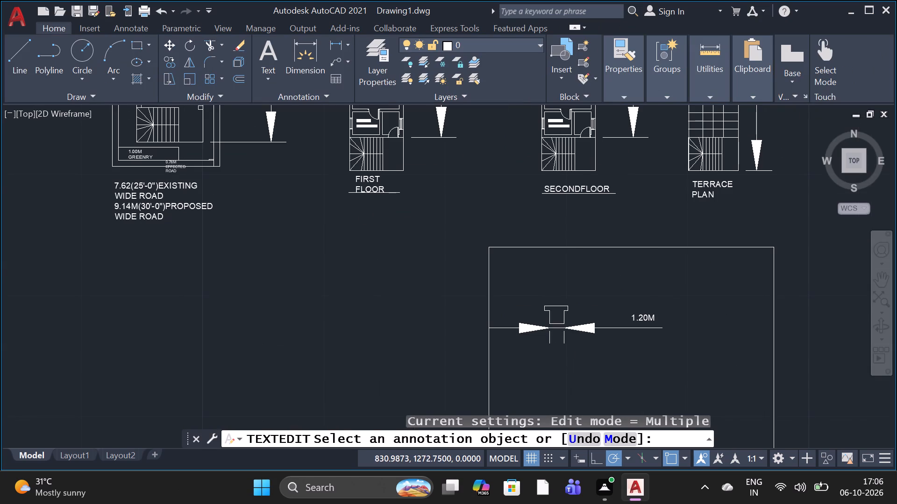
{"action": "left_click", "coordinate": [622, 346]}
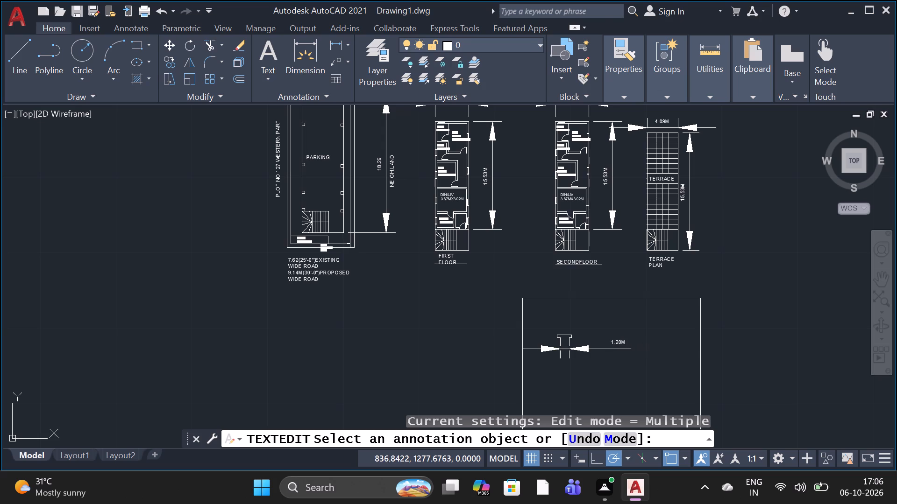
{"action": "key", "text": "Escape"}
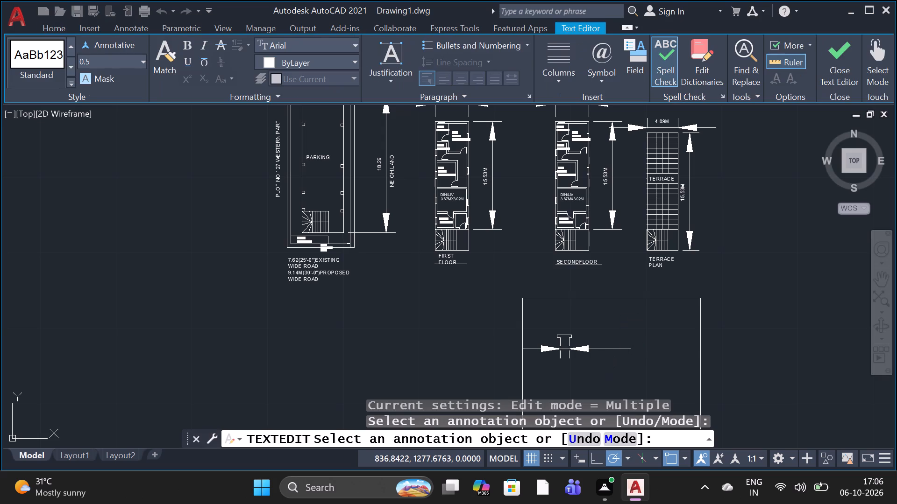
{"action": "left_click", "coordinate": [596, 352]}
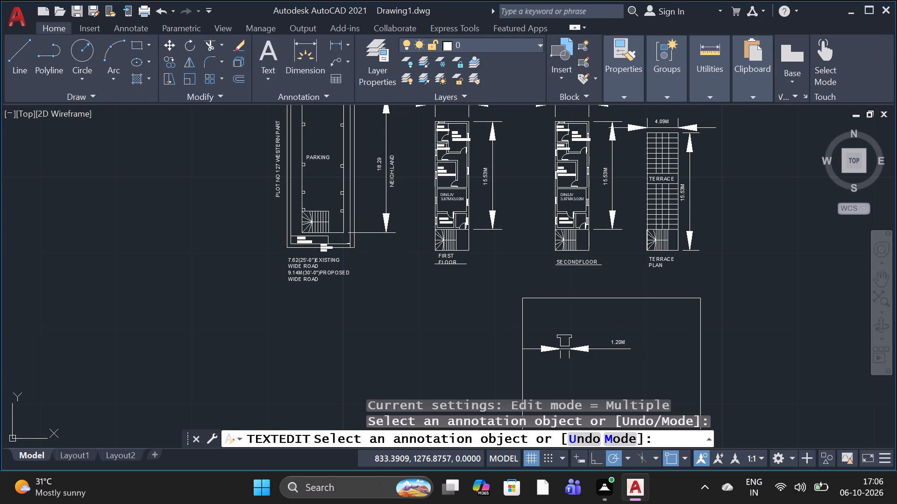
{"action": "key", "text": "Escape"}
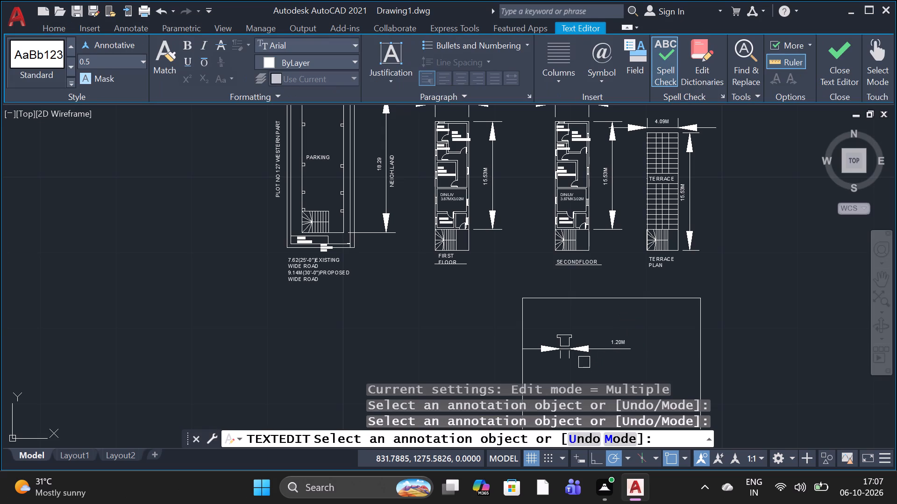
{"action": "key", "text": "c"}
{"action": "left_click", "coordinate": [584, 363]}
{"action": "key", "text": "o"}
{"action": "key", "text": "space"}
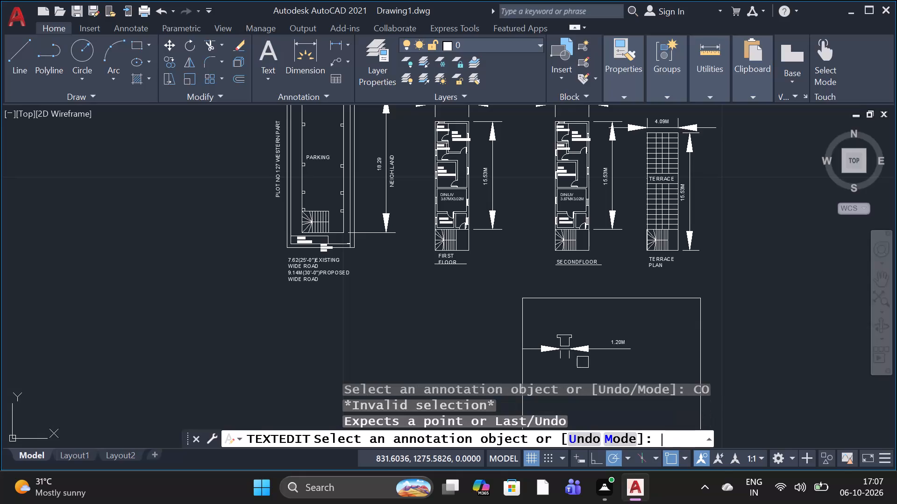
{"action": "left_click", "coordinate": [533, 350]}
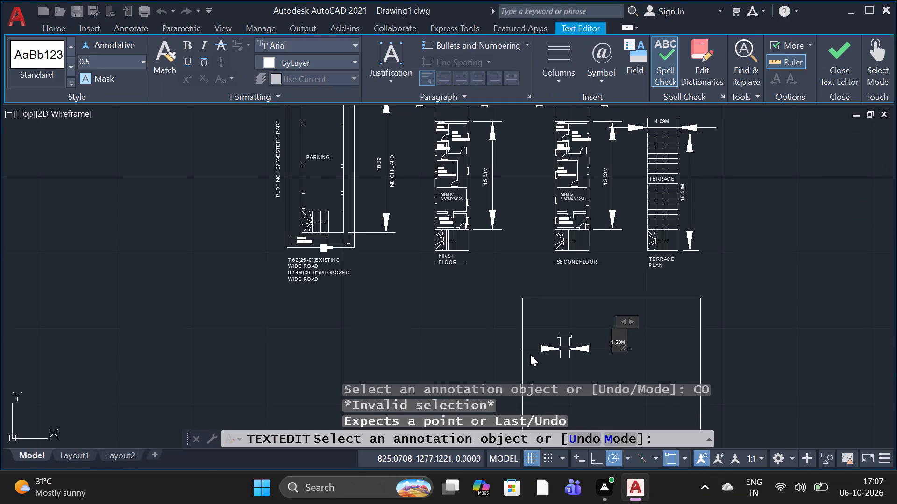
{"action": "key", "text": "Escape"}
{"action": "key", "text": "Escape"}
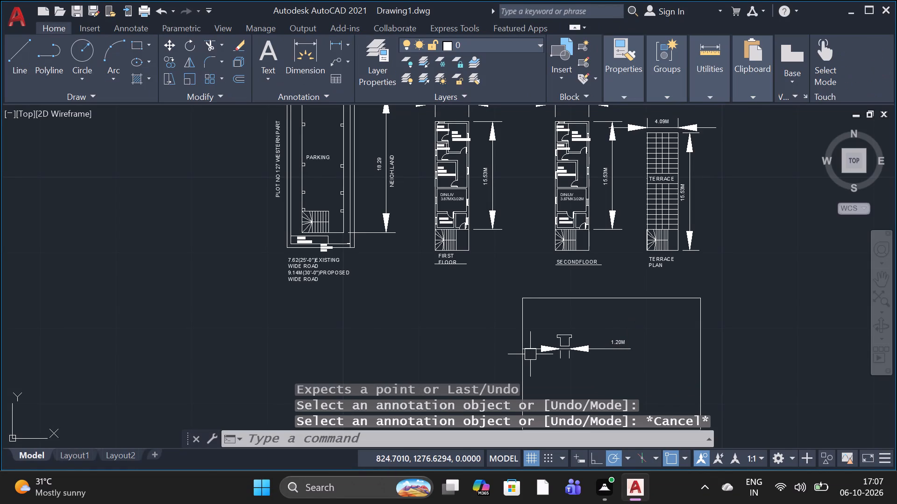
Copy the 1.20M stem dimension about 4.95 units to the left, so it straddles the frame's left edge.
{"action": "type", "text": "CO"}
{"action": "key", "text": "space"}
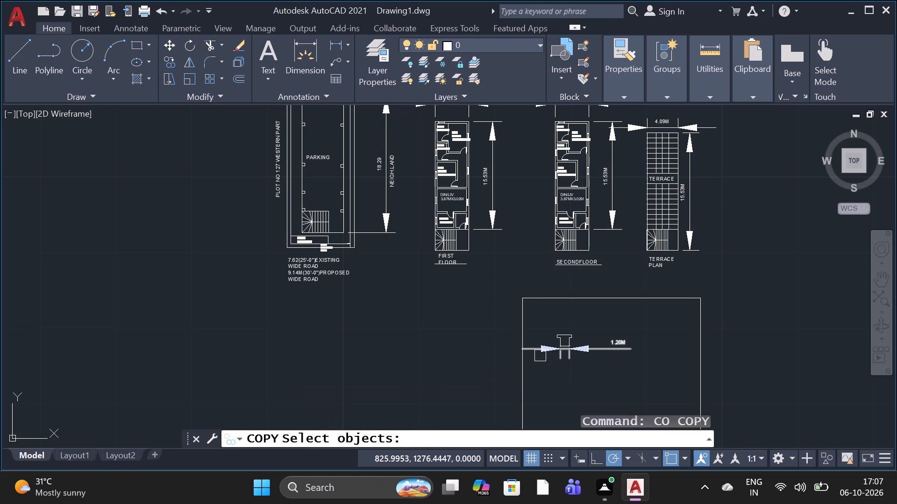
{"action": "left_click", "coordinate": [530, 350]}
{"action": "key", "text": "space"}
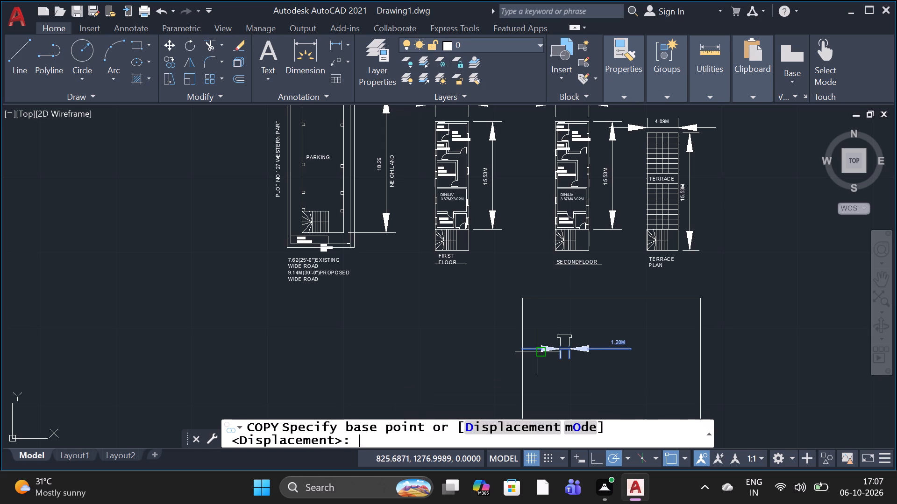
{"action": "left_click", "coordinate": [589, 346]}
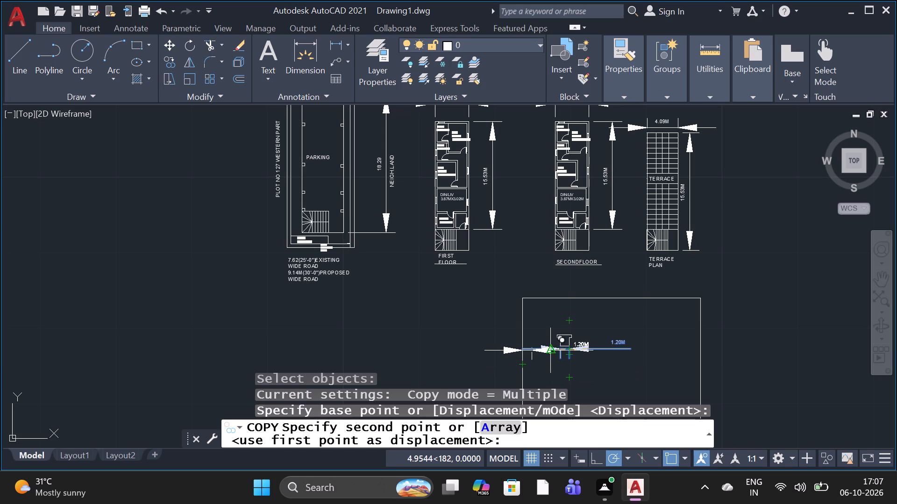
{"action": "left_click", "coordinate": [547, 352]}
{"action": "key", "text": "space"}
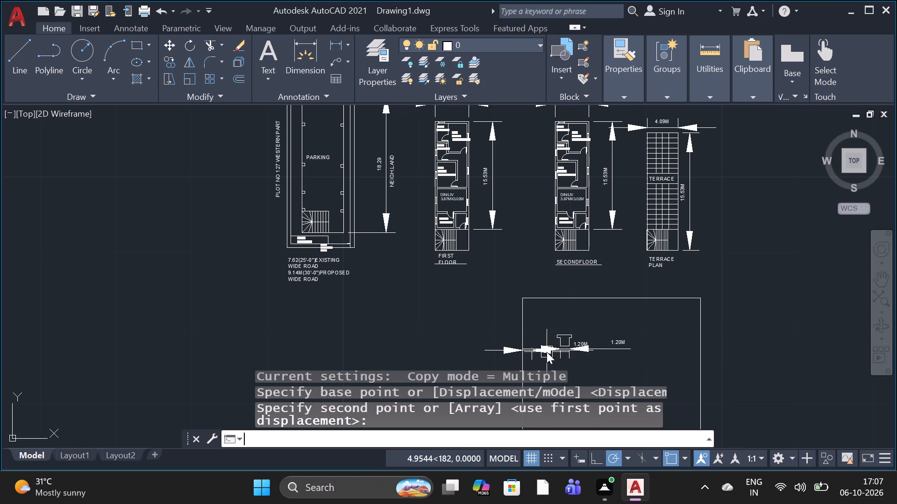
Delete the original 1.20M dimension directly below the T stem, keeping the copy.
{"action": "left_click", "coordinate": [618, 348]}
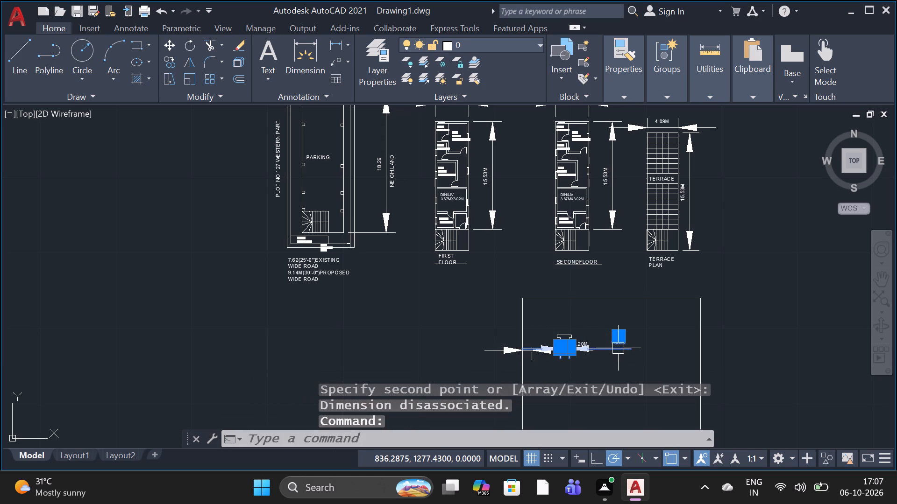
{"action": "key", "text": "Delete"}
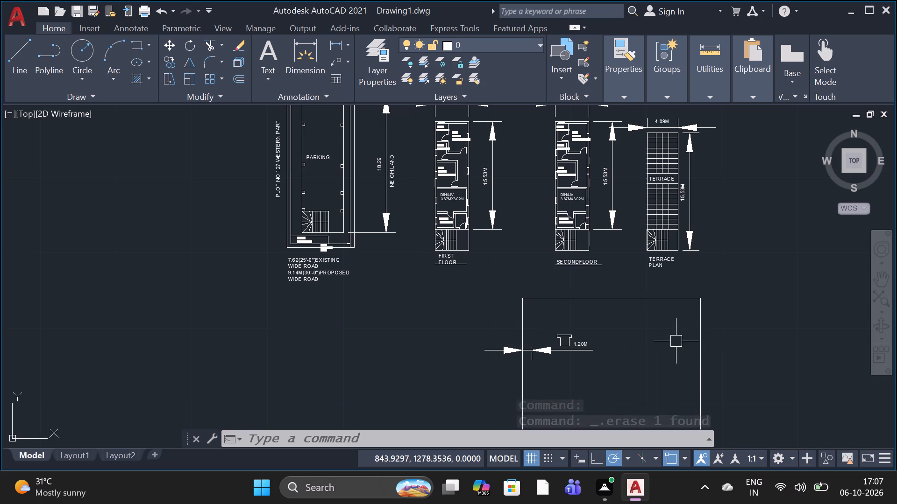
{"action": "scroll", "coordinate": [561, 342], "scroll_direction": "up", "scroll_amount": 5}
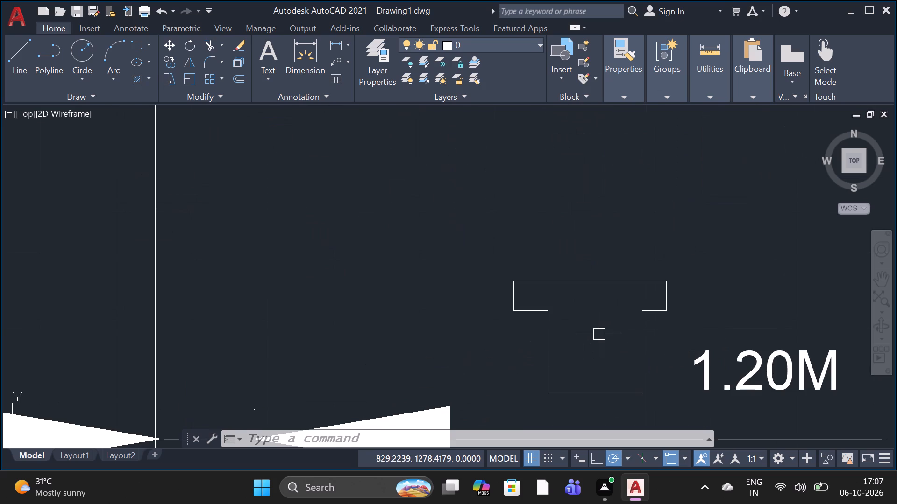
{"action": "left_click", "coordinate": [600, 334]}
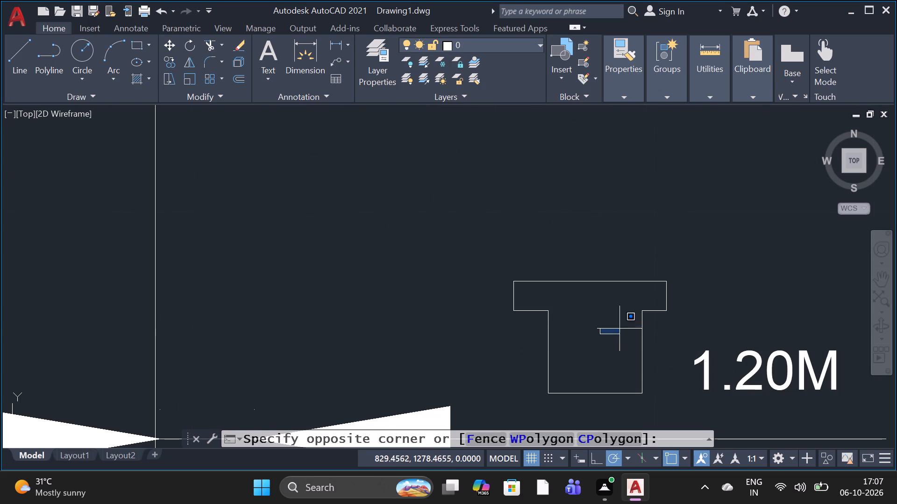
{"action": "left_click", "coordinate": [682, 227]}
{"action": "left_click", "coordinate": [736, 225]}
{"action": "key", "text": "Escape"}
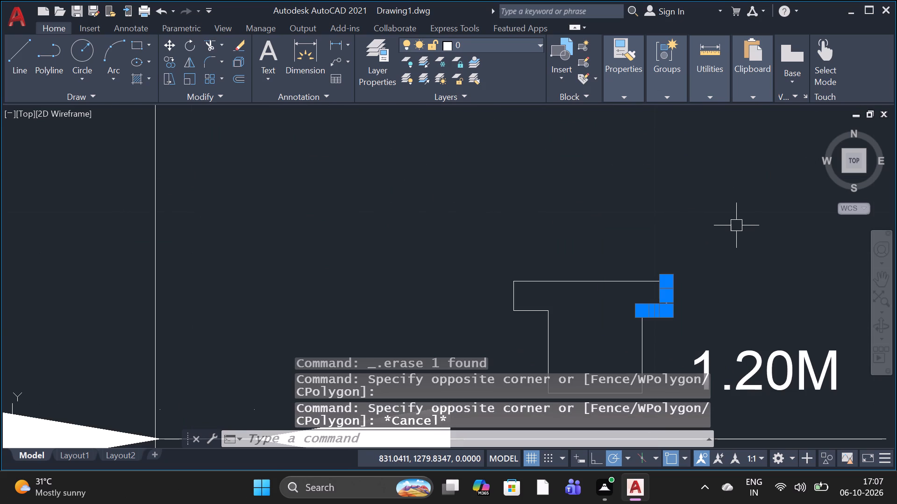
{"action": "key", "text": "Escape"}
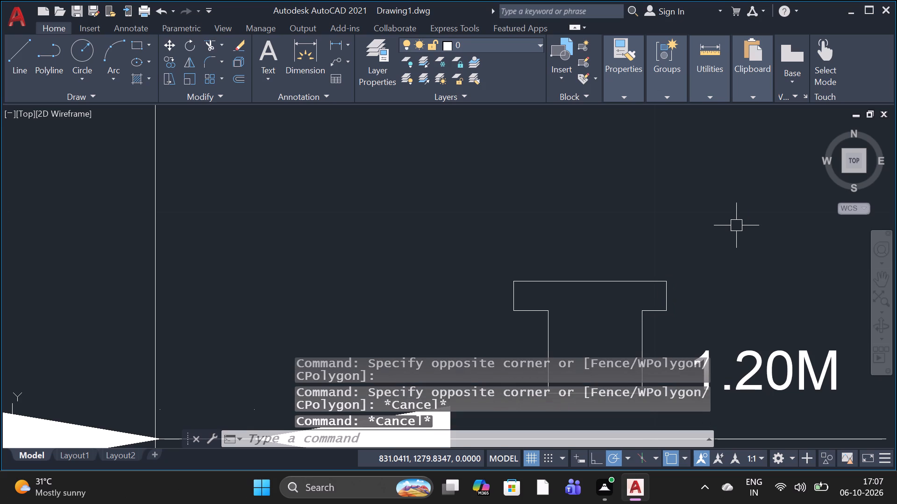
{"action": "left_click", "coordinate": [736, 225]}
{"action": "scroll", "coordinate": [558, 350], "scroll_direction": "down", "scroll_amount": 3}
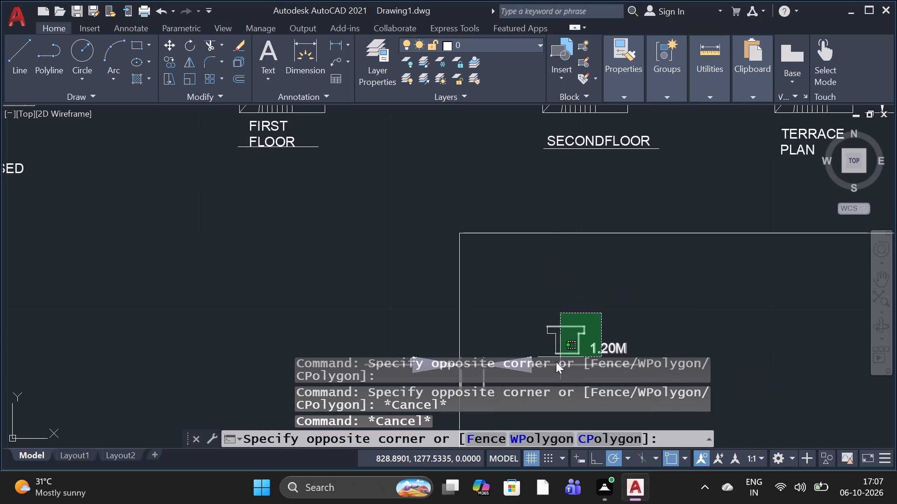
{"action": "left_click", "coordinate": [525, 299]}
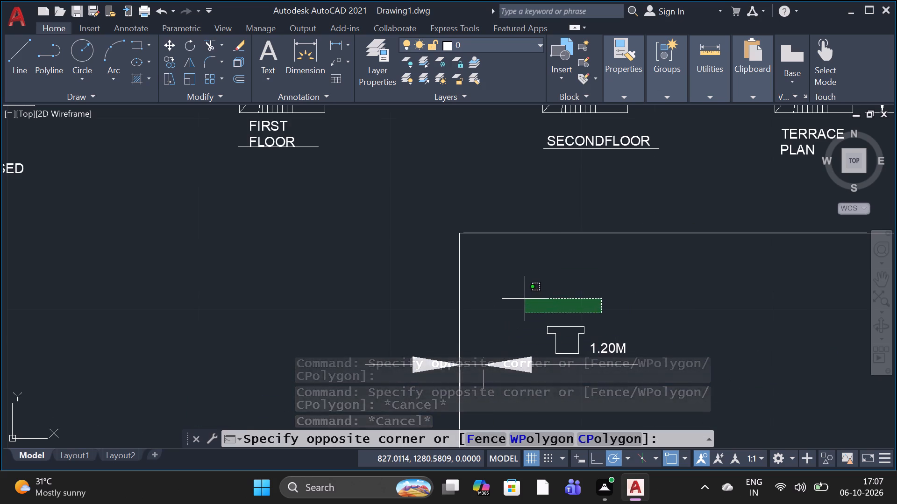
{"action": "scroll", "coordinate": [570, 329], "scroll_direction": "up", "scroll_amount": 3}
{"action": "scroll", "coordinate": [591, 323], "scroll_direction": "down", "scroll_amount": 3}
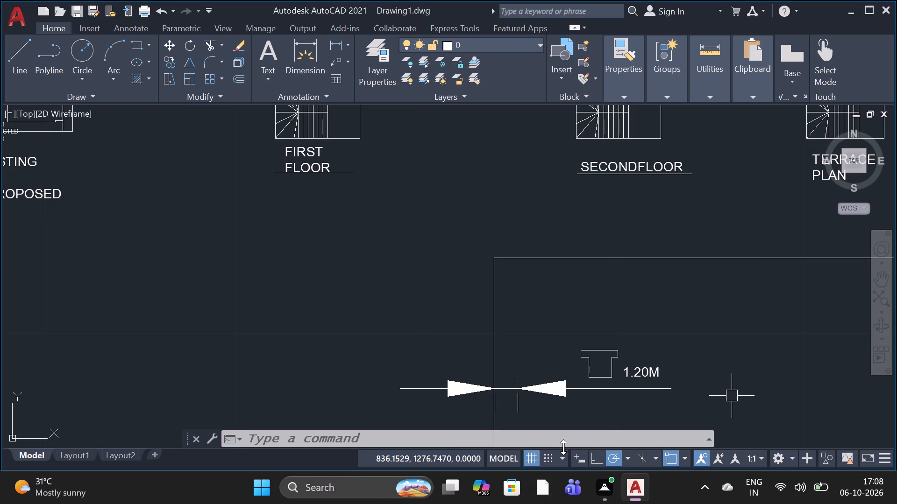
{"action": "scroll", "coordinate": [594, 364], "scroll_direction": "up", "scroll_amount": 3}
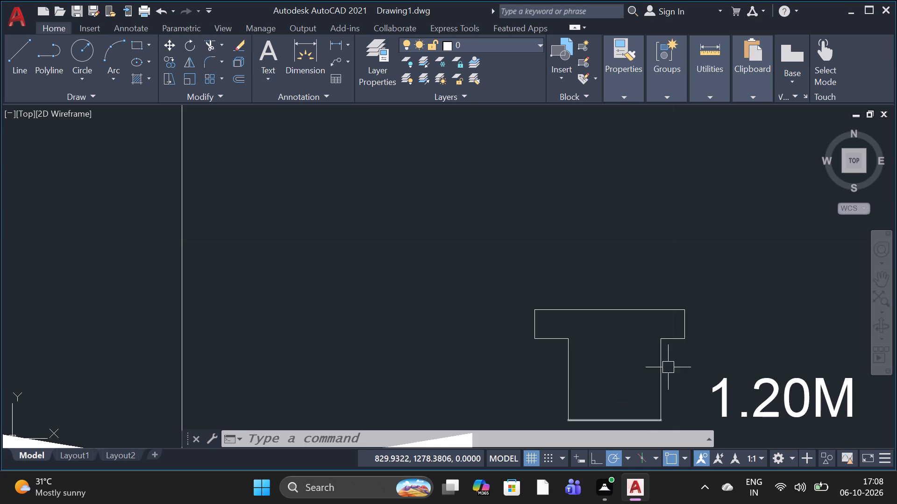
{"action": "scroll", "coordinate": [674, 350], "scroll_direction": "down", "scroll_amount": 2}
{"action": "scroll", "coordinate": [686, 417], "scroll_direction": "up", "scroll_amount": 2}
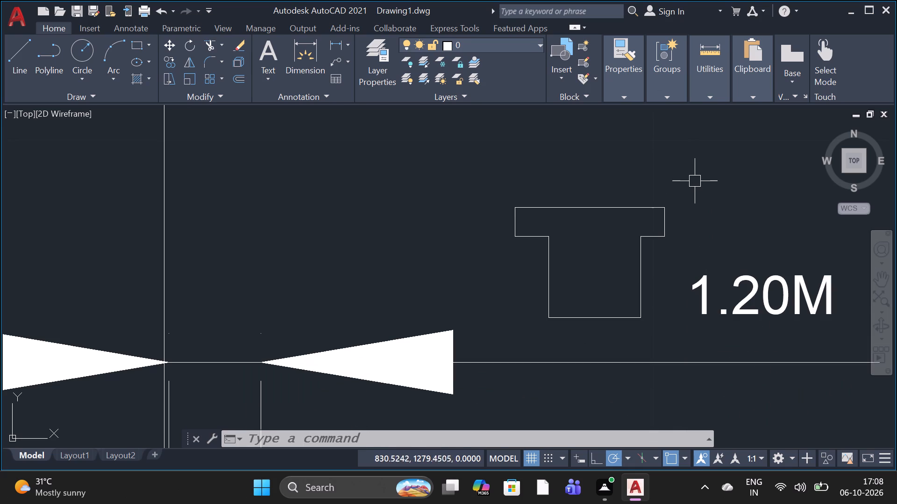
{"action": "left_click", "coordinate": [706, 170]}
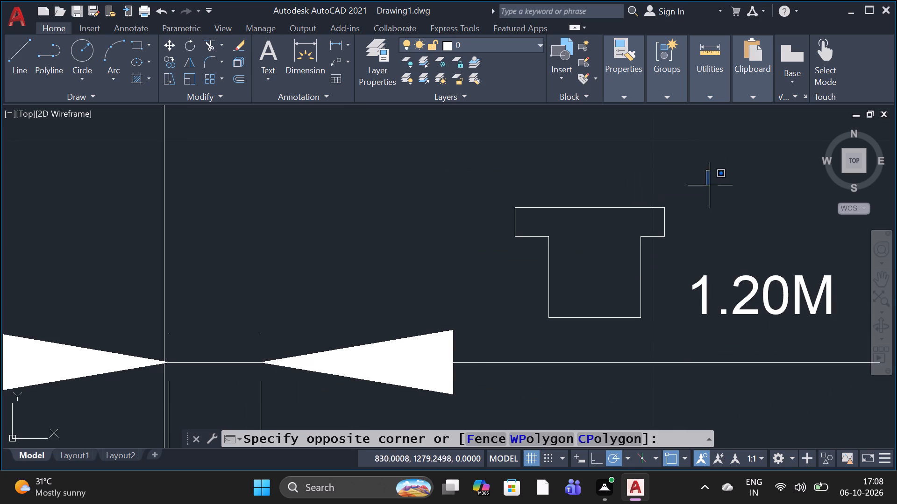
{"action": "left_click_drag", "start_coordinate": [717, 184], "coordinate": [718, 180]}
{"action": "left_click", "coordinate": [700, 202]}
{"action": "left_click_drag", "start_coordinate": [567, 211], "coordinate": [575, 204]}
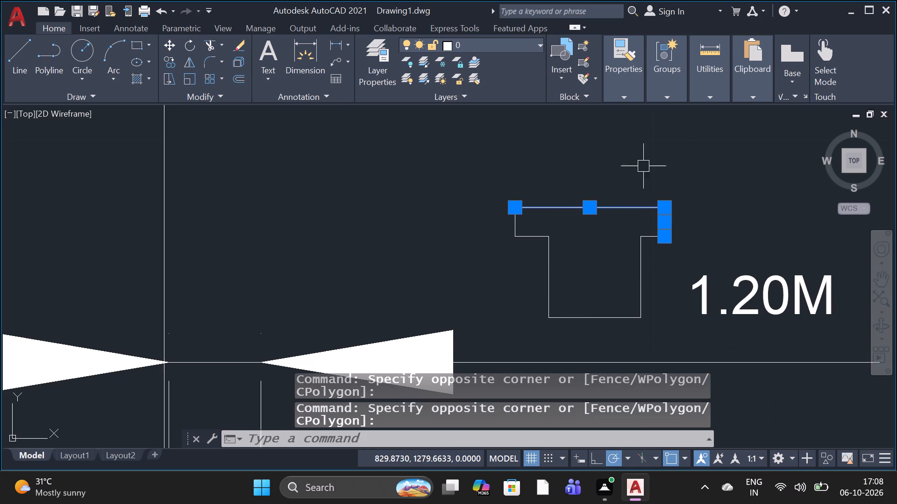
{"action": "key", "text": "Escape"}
Scale the whole T outline up about 2.8 times, using the cap's upper-right corner as the base point.
{"action": "scroll", "coordinate": [690, 239], "scroll_direction": "up", "scroll_amount": 2}
{"action": "left_click", "coordinate": [671, 141]}
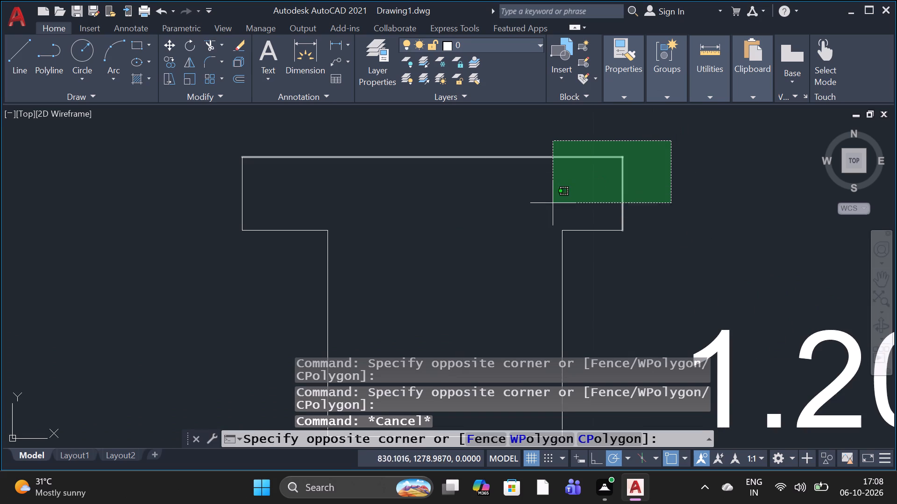
{"action": "scroll", "coordinate": [253, 352], "scroll_direction": "down", "scroll_amount": 1}
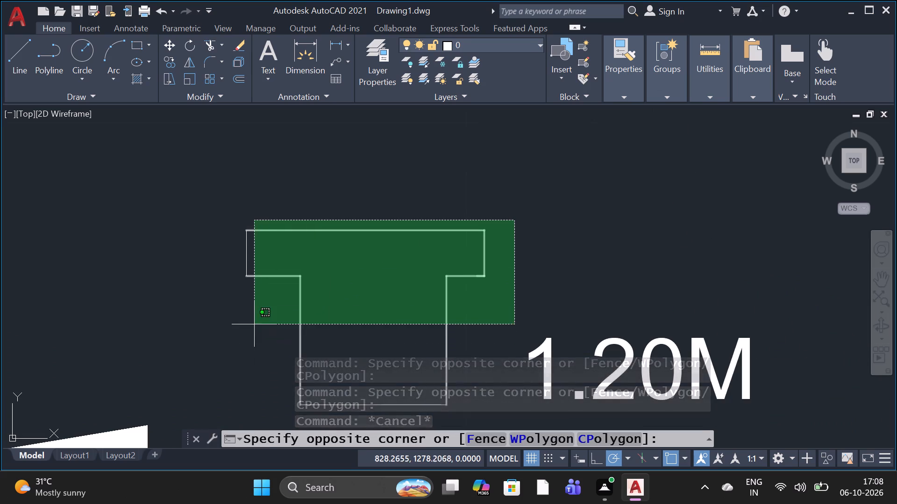
{"action": "scroll", "coordinate": [258, 312], "scroll_direction": "down", "scroll_amount": 2}
{"action": "left_click", "coordinate": [242, 358]}
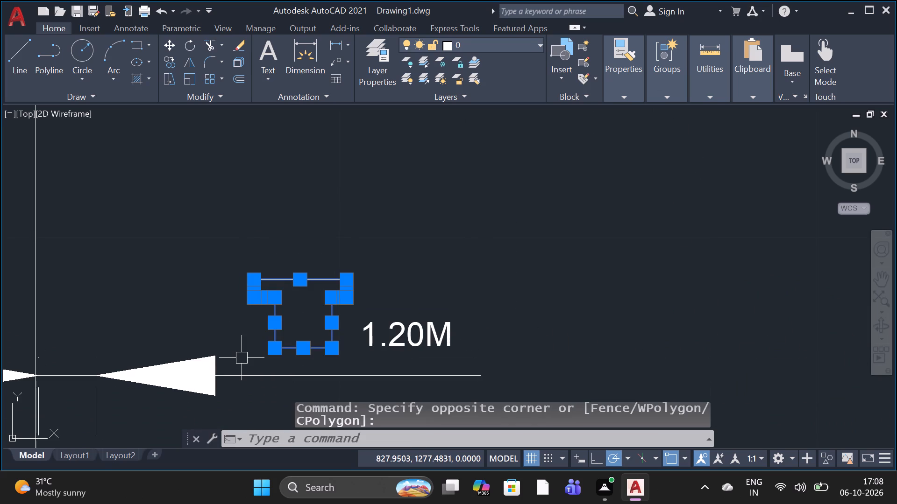
{"action": "right_click", "coordinate": [242, 358]}
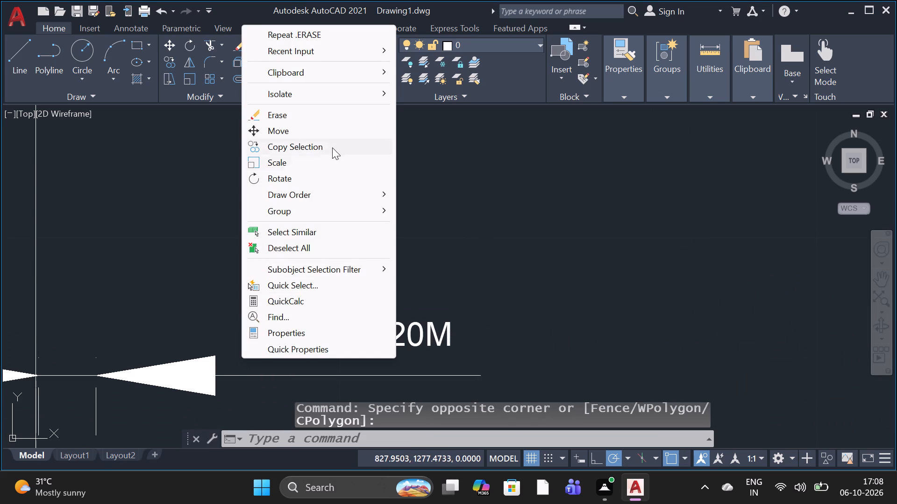
{"action": "left_click", "coordinate": [309, 163]}
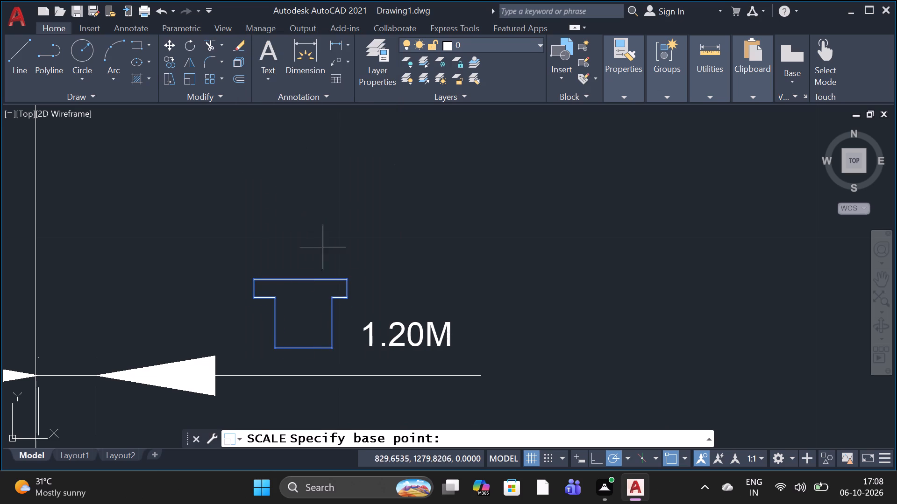
{"action": "left_click", "coordinate": [346, 277]}
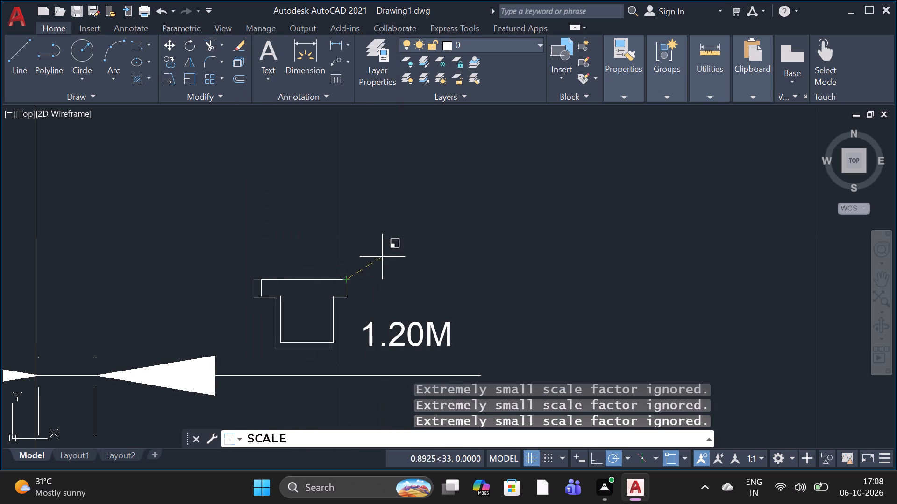
{"action": "left_click", "coordinate": [474, 238]}
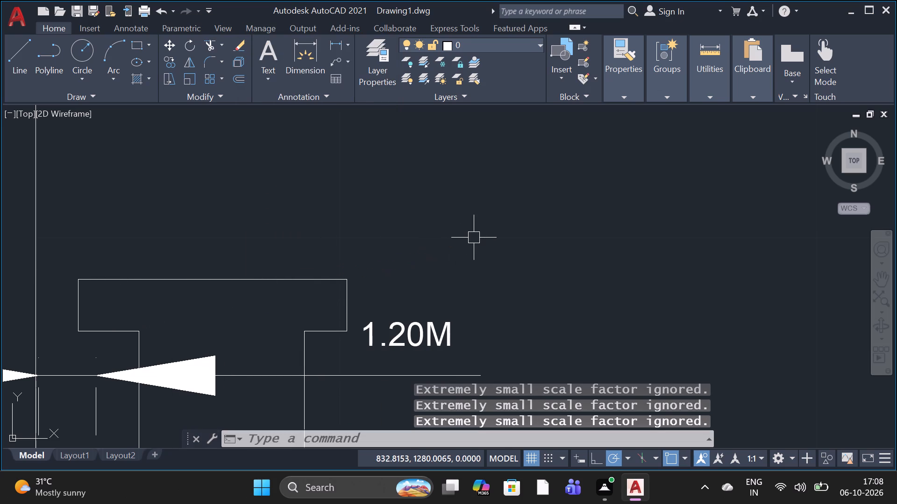
{"action": "key", "text": "space"}
{"action": "key", "text": "Escape"}
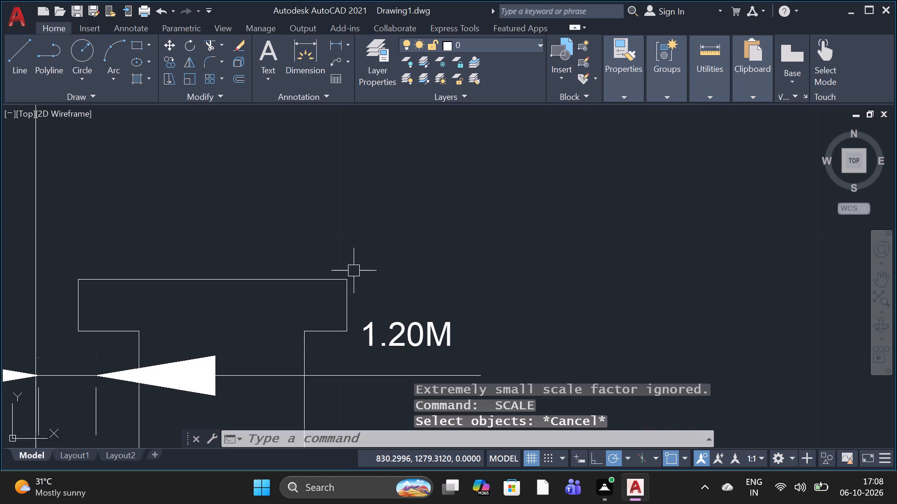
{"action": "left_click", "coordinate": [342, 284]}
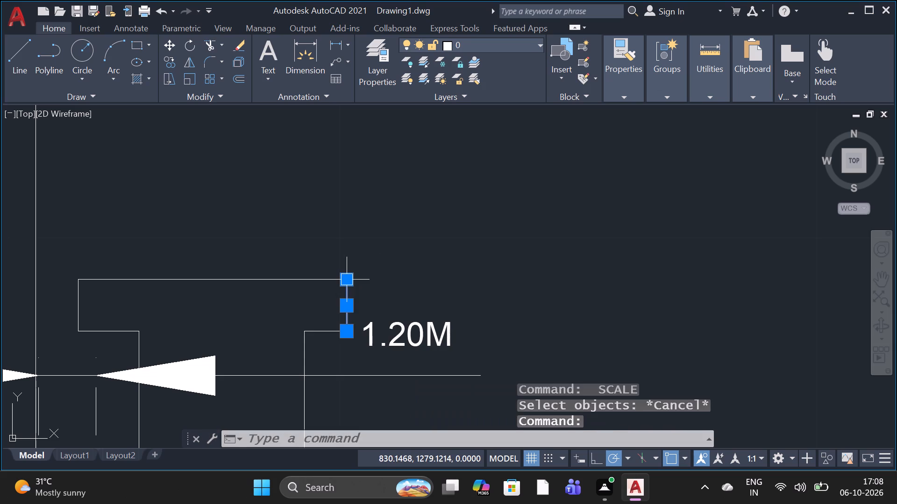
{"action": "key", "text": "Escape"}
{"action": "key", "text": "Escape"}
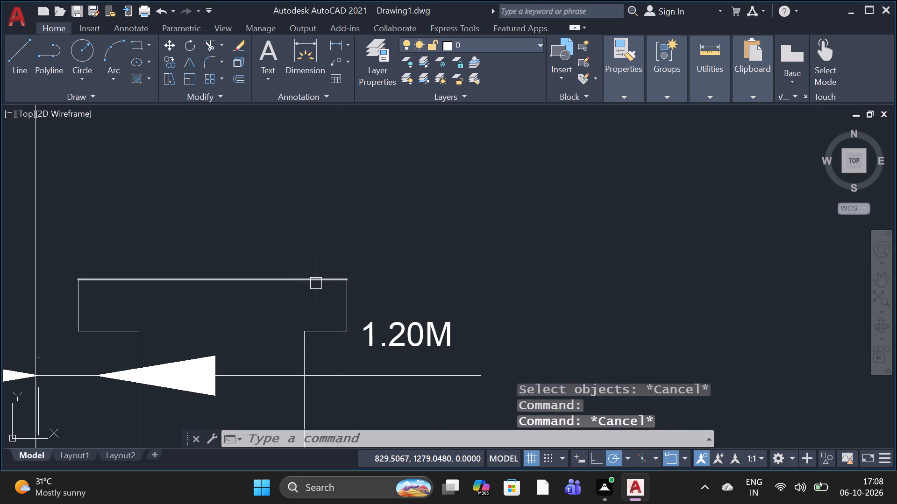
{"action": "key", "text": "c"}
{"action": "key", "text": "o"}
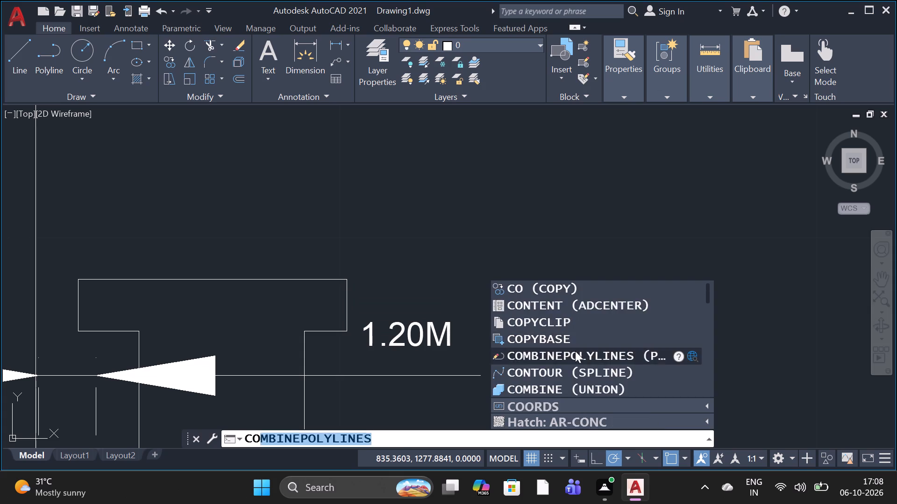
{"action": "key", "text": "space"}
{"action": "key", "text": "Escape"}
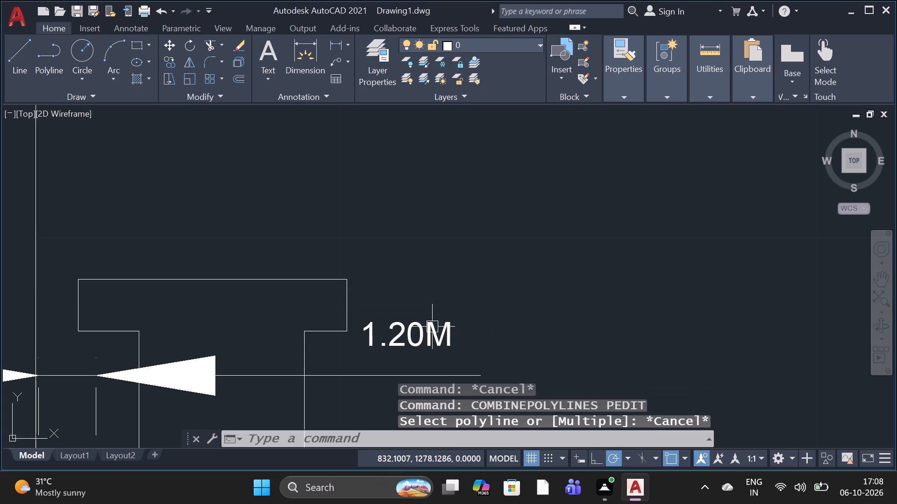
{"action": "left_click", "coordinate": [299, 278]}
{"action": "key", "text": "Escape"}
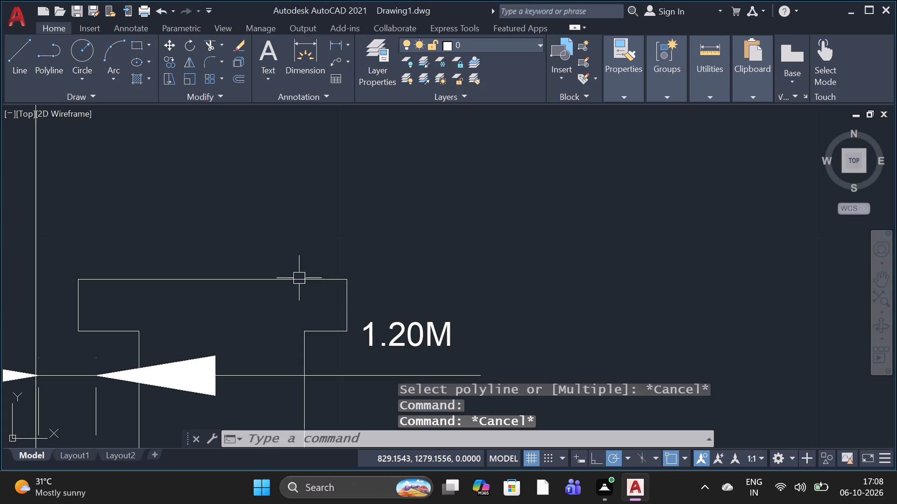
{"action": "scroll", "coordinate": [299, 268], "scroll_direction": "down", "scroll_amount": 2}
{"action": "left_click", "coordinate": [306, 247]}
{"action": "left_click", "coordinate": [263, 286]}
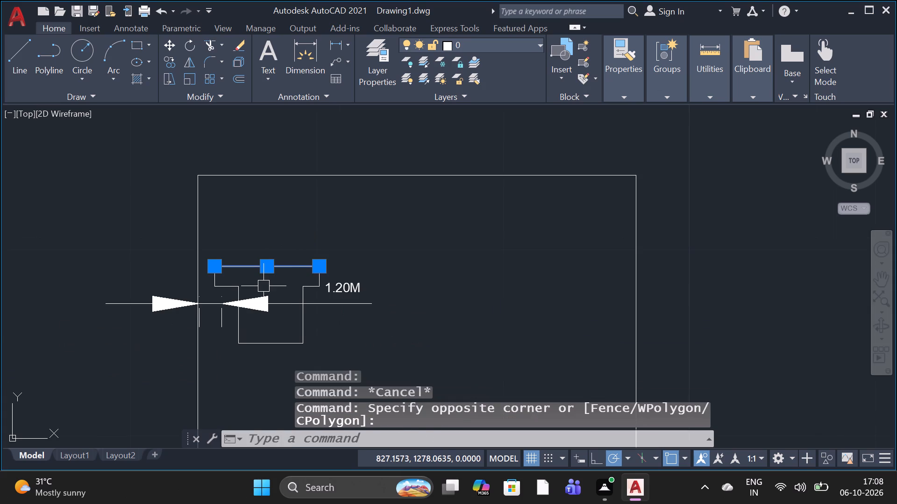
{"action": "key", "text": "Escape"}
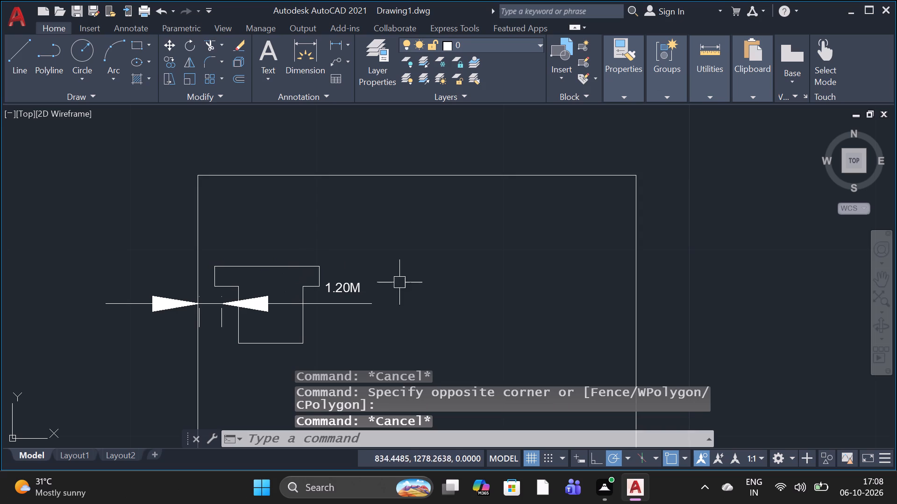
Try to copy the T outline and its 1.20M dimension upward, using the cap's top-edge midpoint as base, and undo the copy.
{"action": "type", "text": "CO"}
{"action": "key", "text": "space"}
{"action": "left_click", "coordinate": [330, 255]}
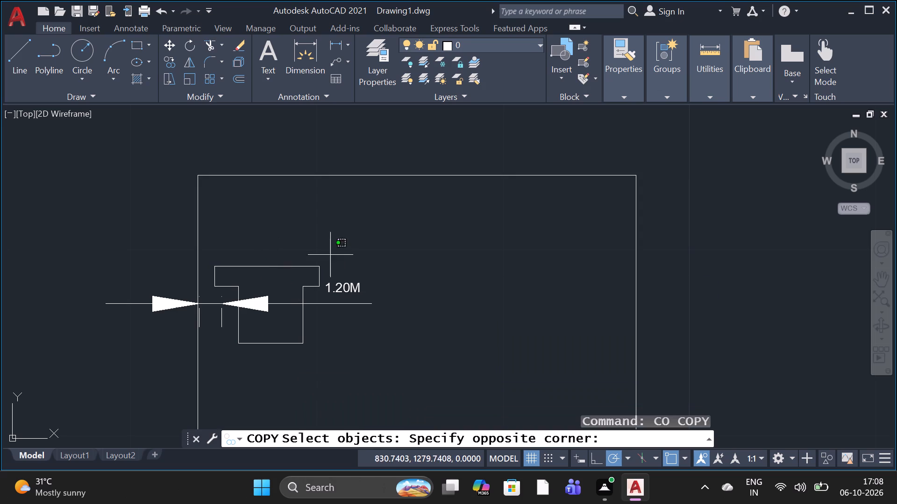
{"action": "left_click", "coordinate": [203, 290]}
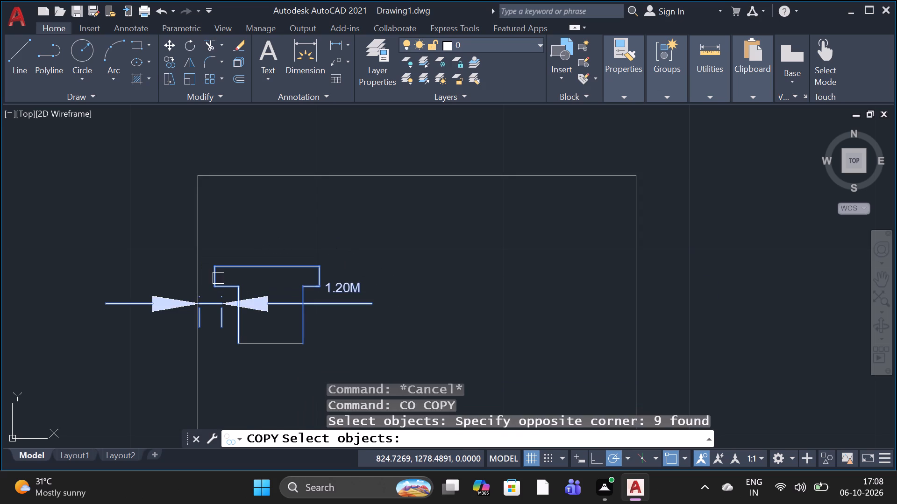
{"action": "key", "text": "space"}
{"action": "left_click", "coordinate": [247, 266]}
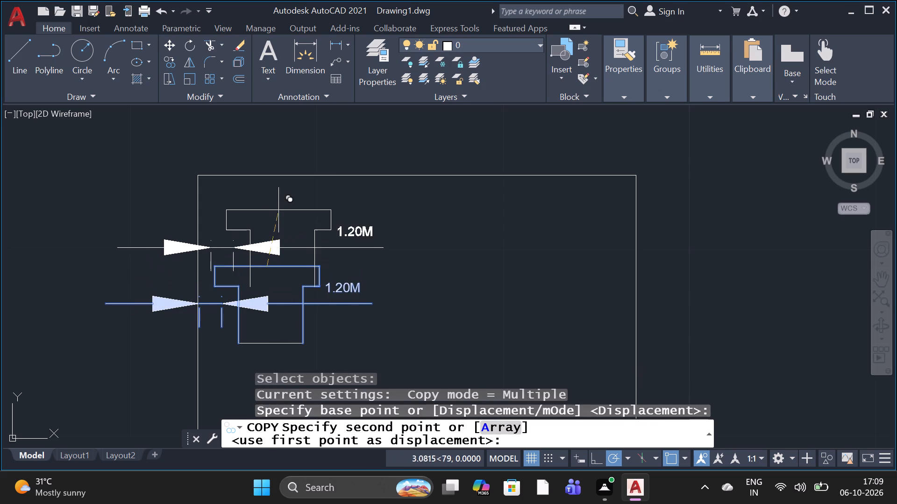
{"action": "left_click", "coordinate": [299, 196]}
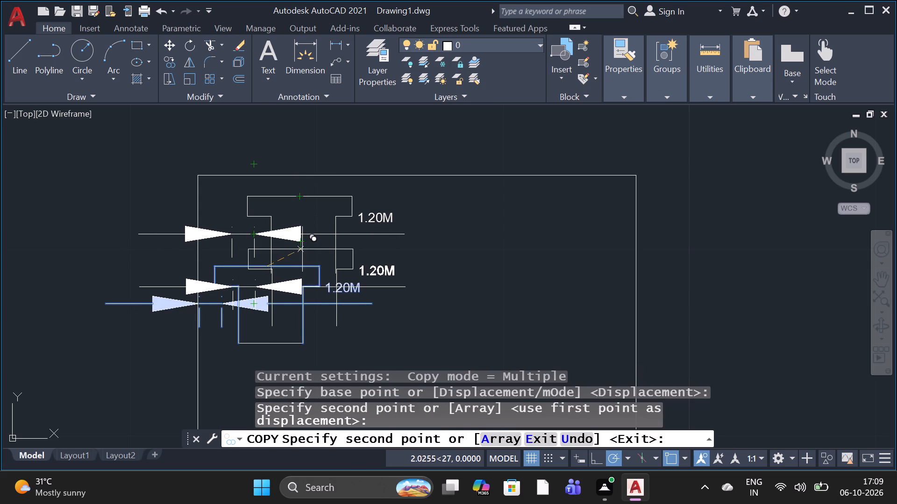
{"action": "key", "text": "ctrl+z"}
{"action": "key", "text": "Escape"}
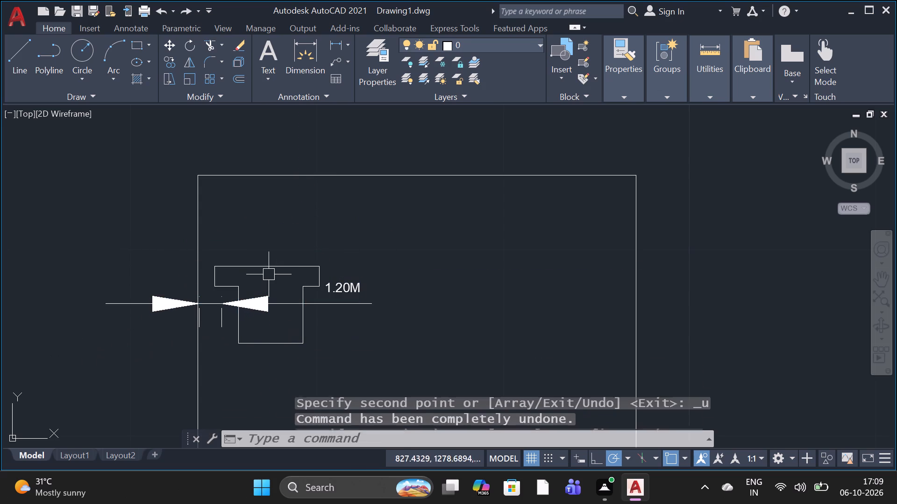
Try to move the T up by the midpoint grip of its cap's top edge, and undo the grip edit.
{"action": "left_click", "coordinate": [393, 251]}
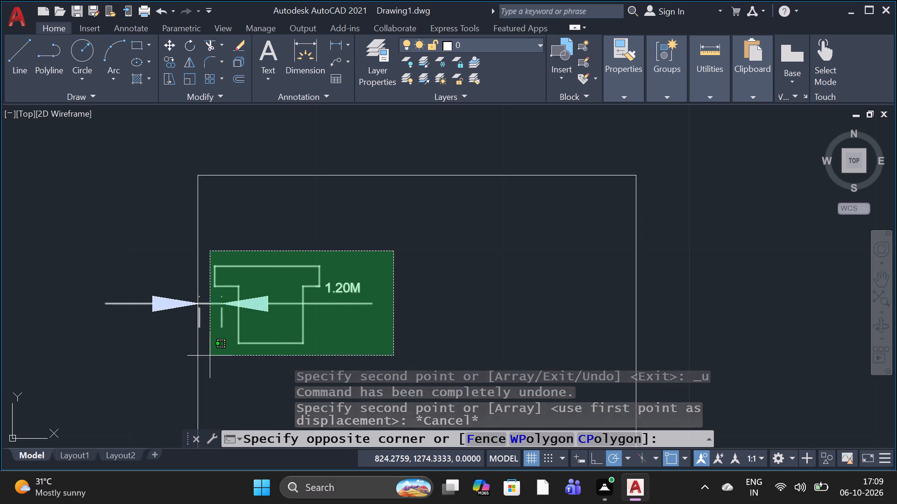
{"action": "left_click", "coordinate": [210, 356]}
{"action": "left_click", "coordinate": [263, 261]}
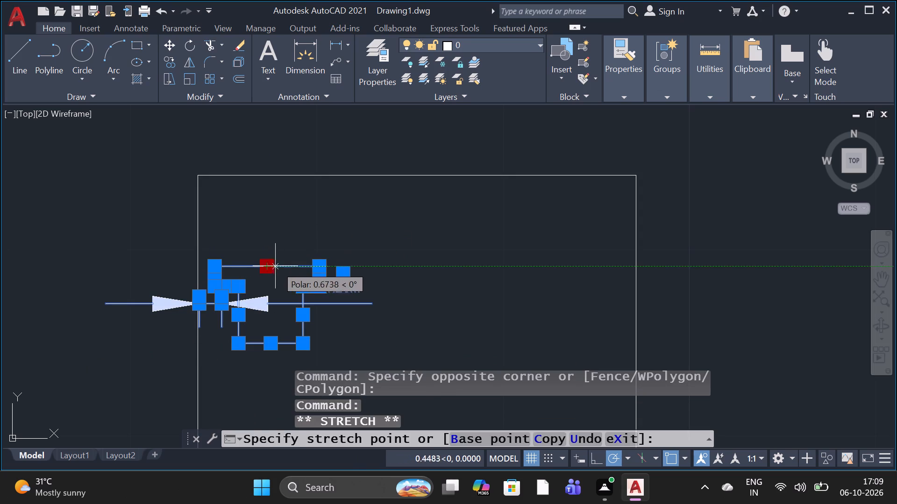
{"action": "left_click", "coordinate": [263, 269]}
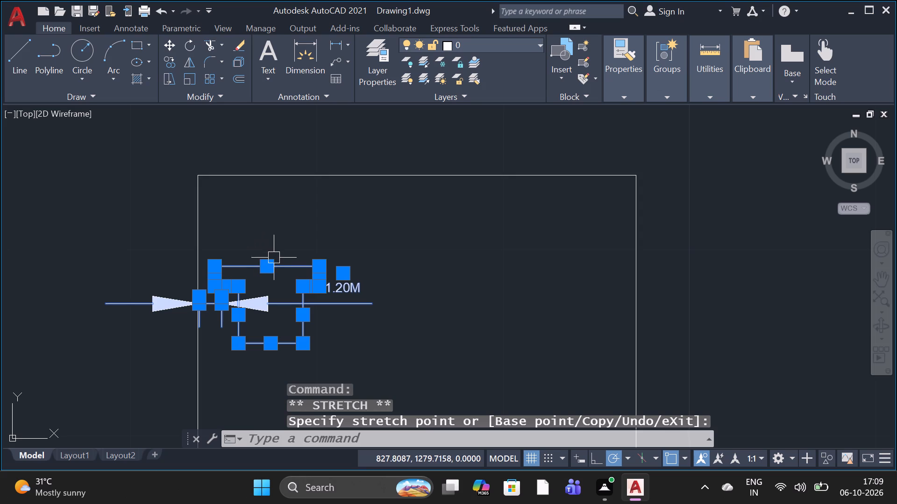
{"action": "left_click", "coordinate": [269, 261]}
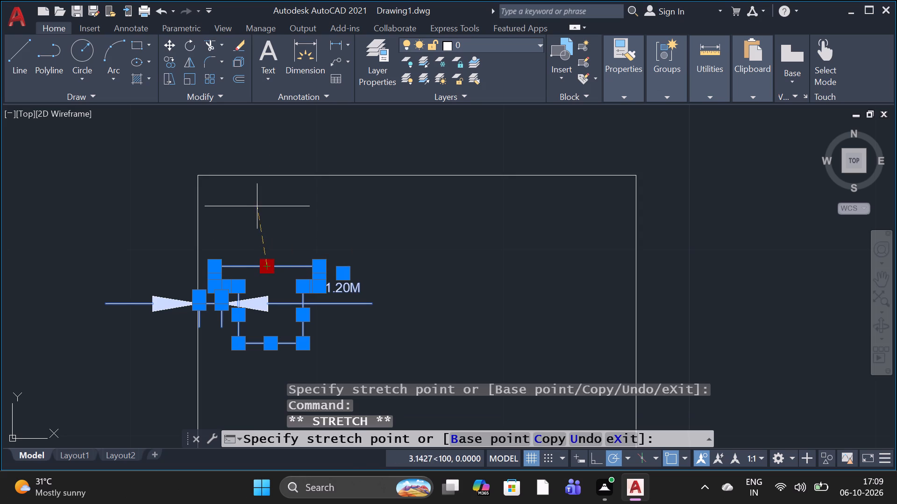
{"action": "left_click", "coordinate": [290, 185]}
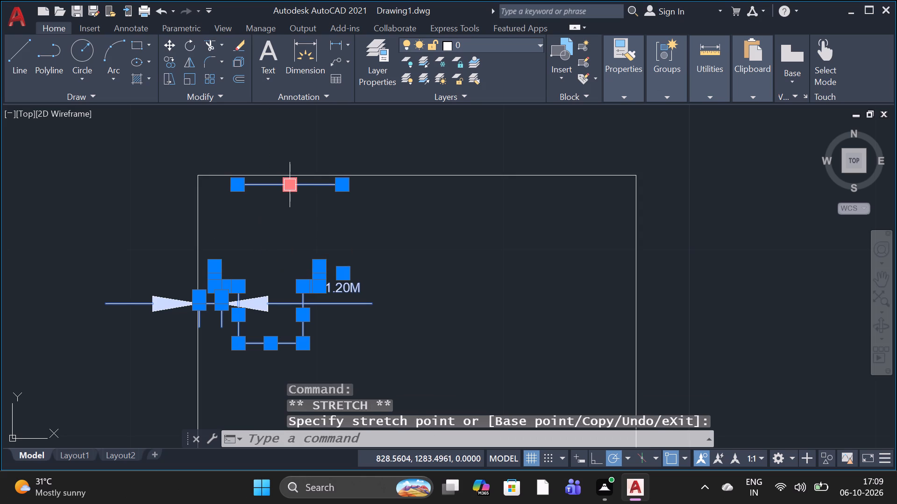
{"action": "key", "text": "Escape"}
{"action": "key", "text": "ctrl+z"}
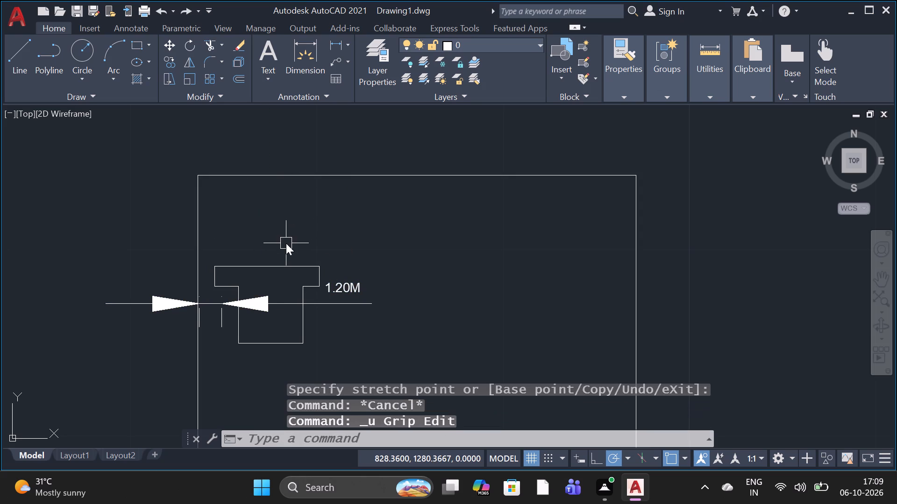
Copy the whole T outline and its 1.20M dimension up and rightward, resting the copy's stem base on the original cap's top edge.
{"action": "key", "text": "c"}
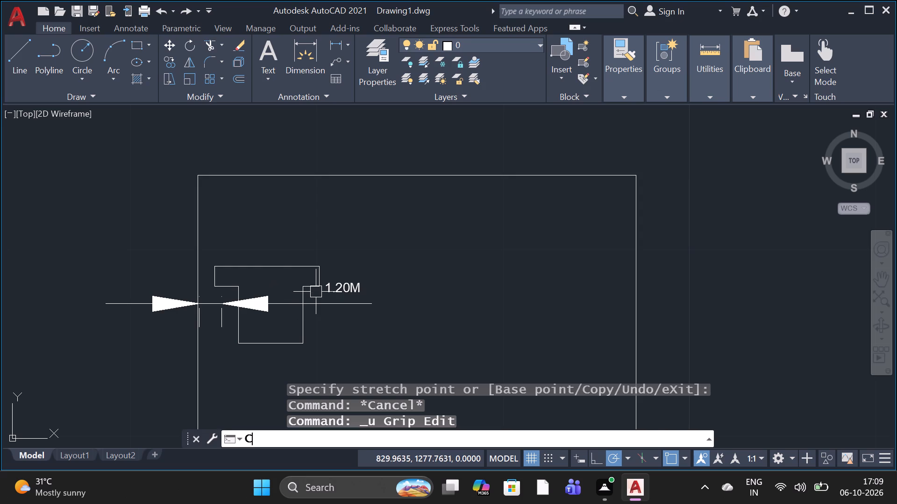
{"action": "key", "text": "o"}
{"action": "key", "text": "space"}
{"action": "left_click", "coordinate": [345, 228]}
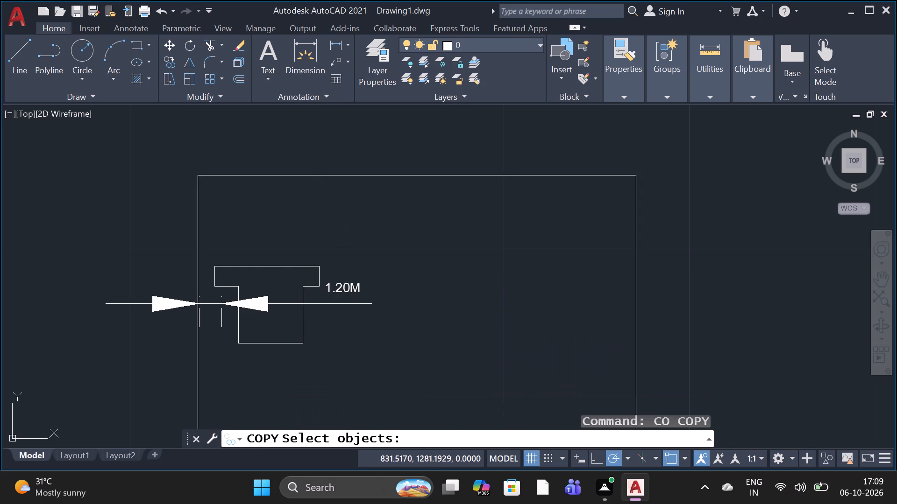
{"action": "left_click", "coordinate": [202, 350]}
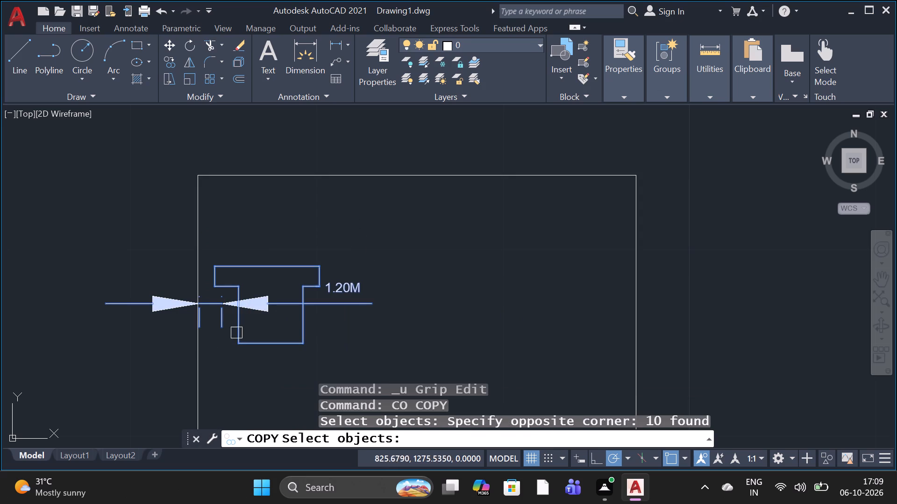
{"action": "key", "text": "space"}
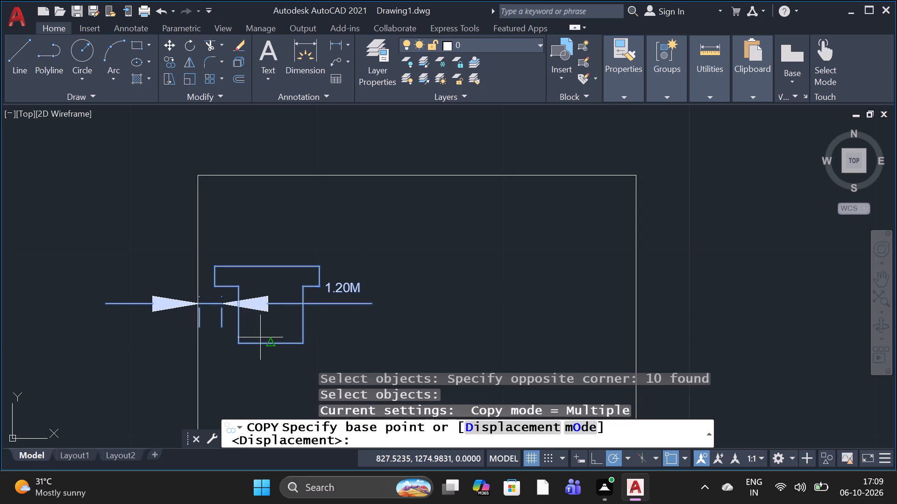
{"action": "left_click", "coordinate": [260, 337]}
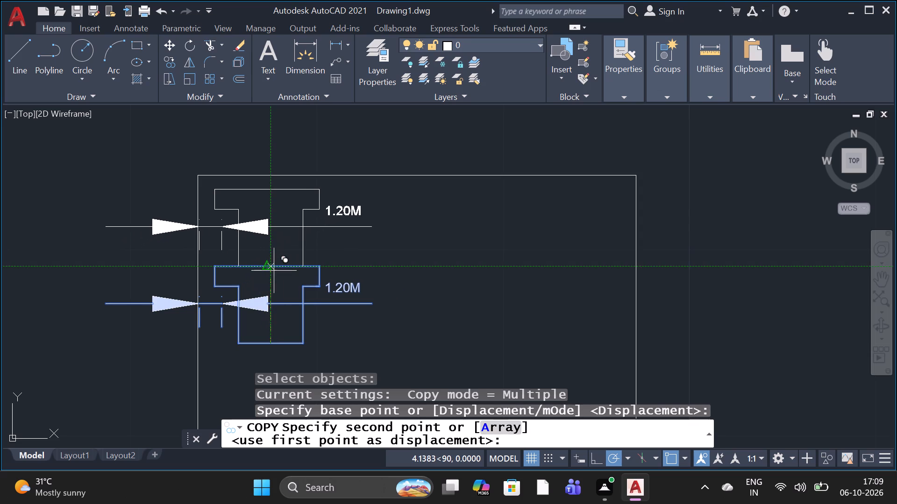
{"action": "left_click", "coordinate": [305, 271]}
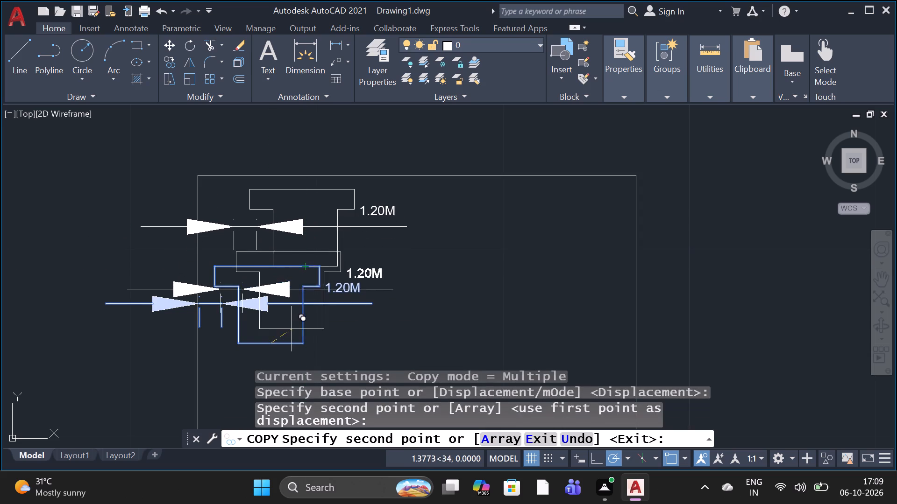
{"action": "key", "text": "space"}
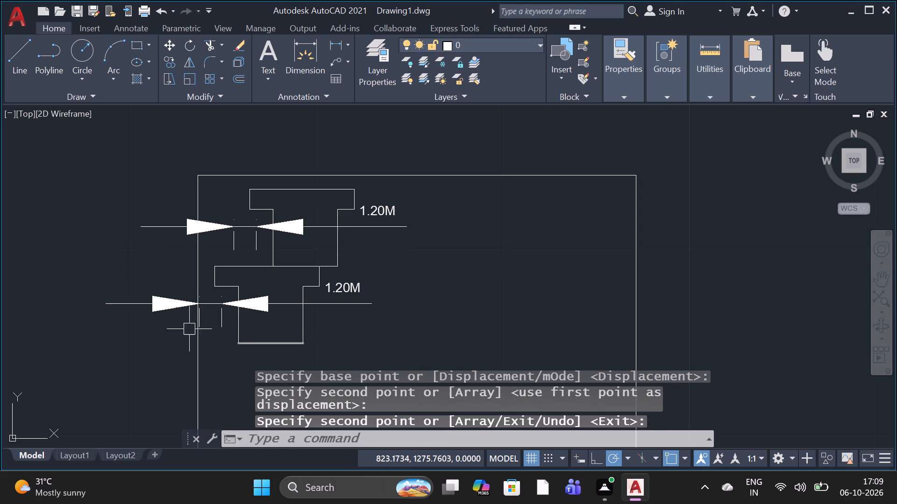
Delete the original lower T's cap lines and stem sides together with its 1.20M dimension, keeping the upper copy.
{"action": "left_click", "coordinate": [431, 289]}
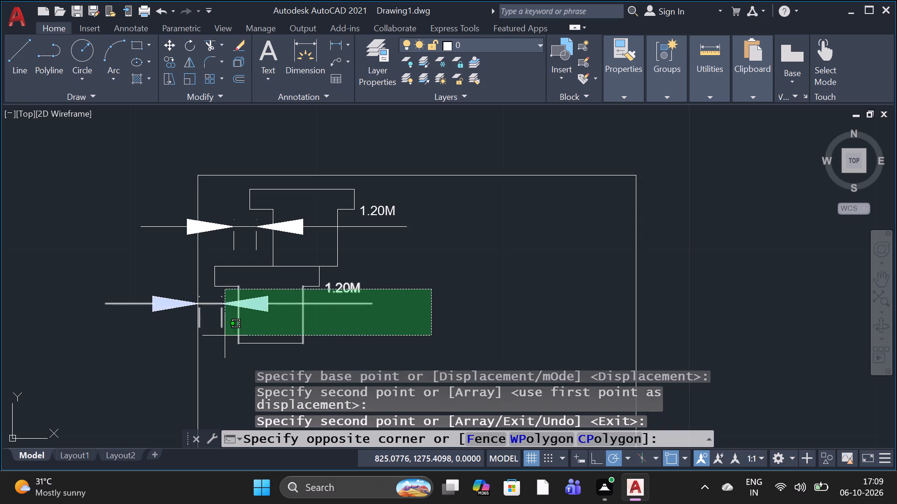
{"action": "left_click", "coordinate": [225, 336]}
{"action": "key", "text": "Delete"}
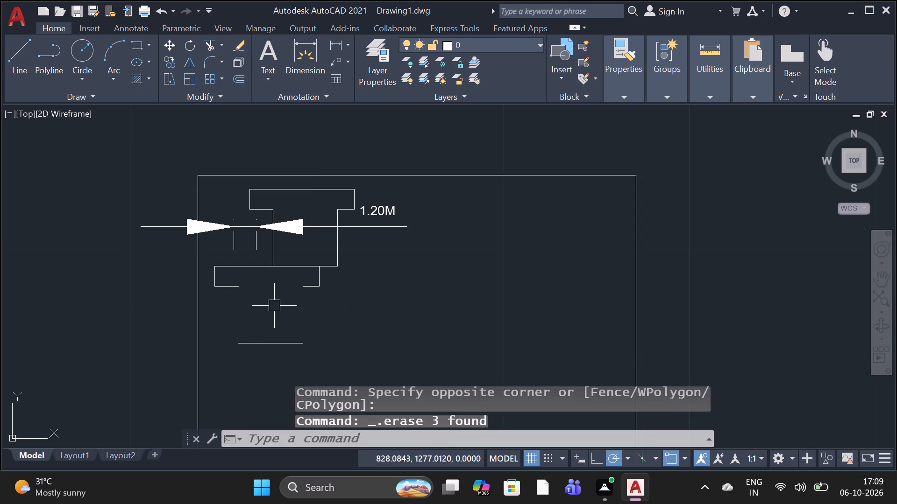
{"action": "left_click", "coordinate": [245, 271]}
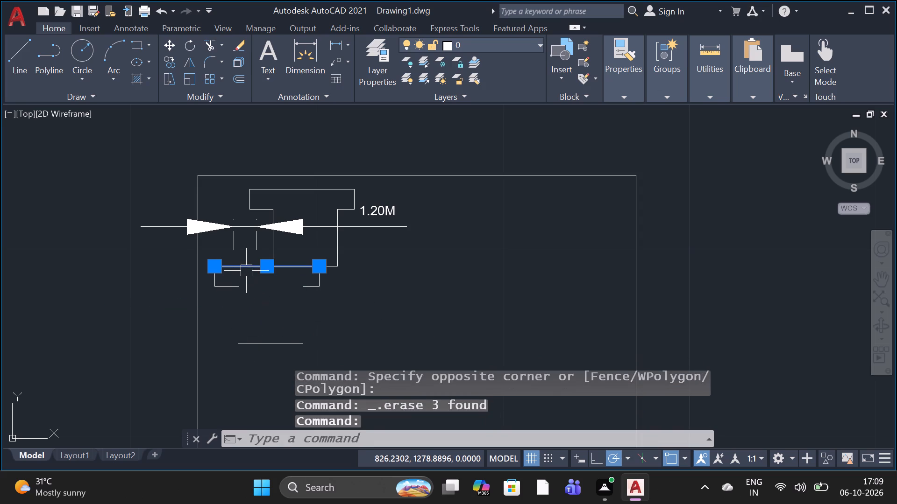
{"action": "key", "text": "Delete"}
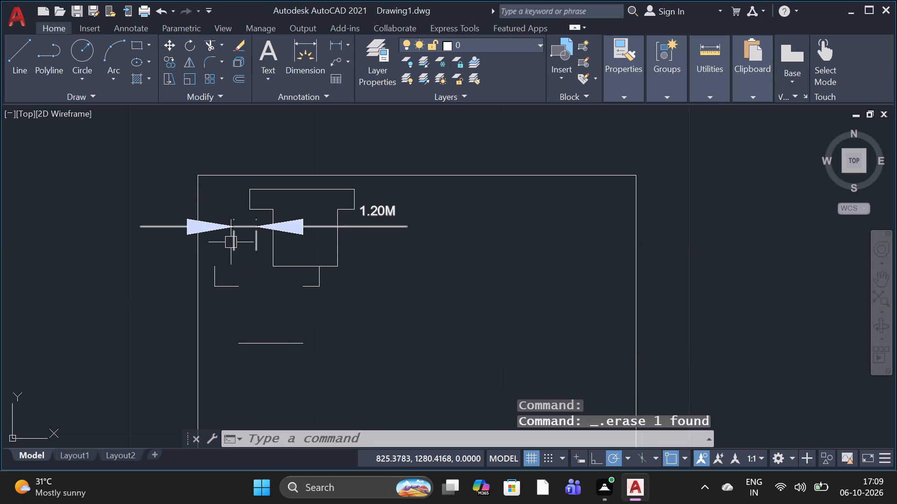
{"action": "left_click", "coordinate": [225, 287]}
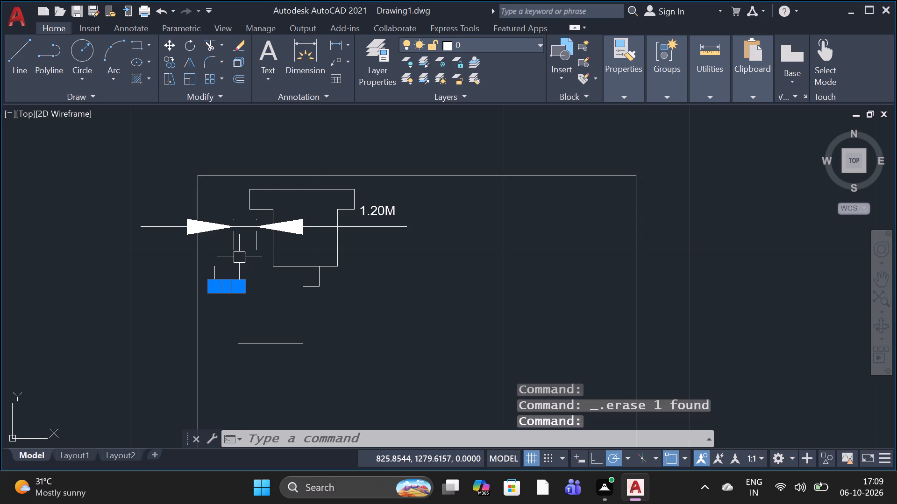
{"action": "key", "text": "Delete"}
{"action": "left_click_drag", "start_coordinate": [267, 282], "coordinate": [244, 283]}
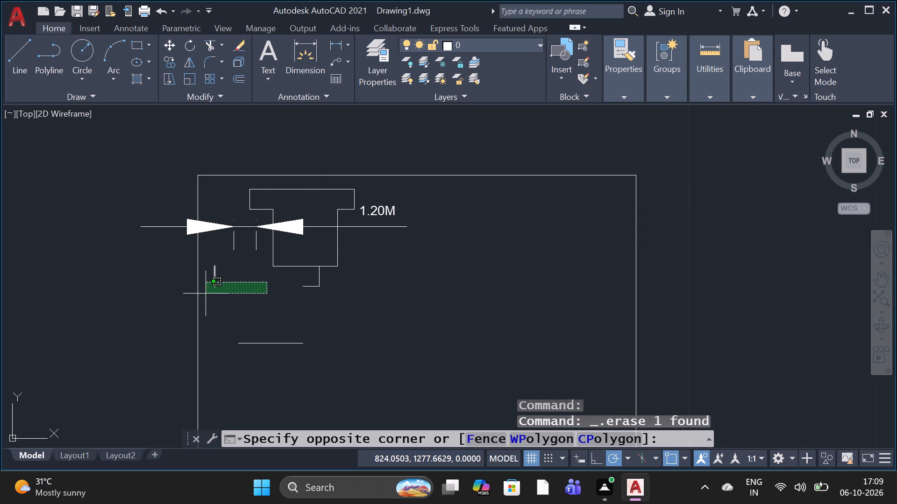
{"action": "left_click", "coordinate": [206, 275]}
{"action": "left_click", "coordinate": [347, 304]}
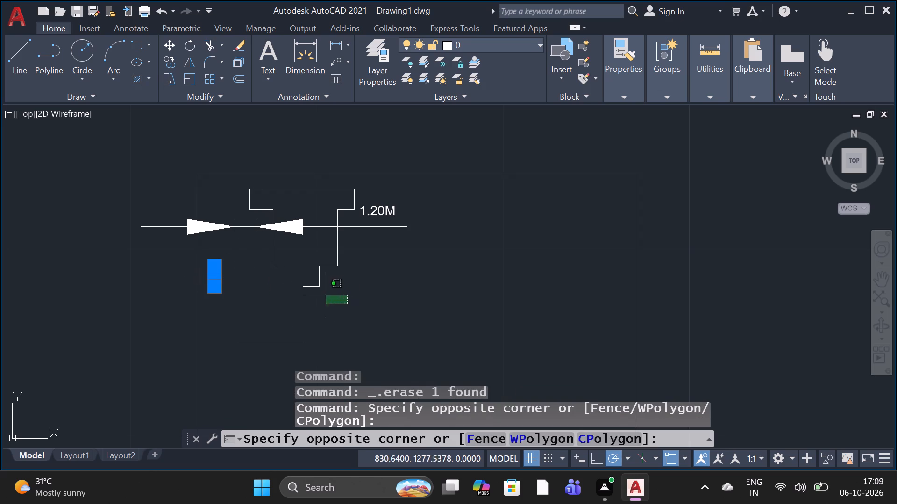
{"action": "left_click", "coordinate": [305, 283]}
{"action": "key", "text": "Delete"}
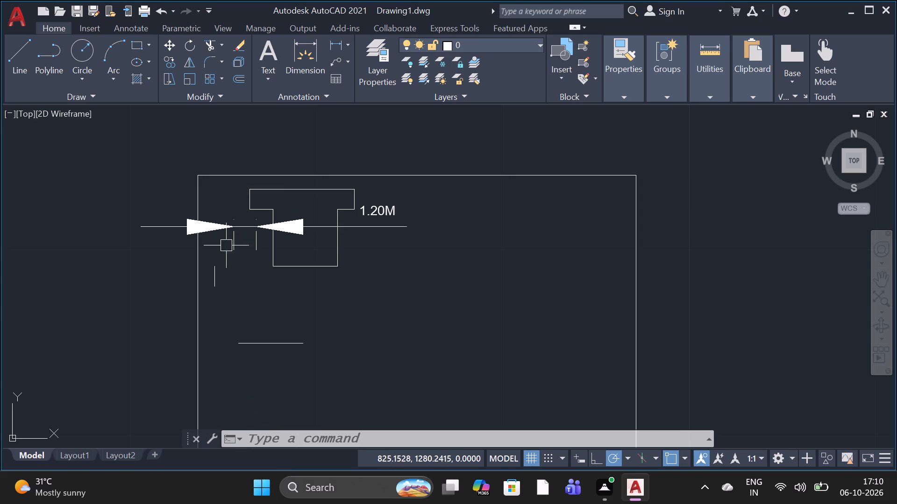
{"action": "left_click", "coordinate": [210, 272]}
{"action": "key", "text": "Delete"}
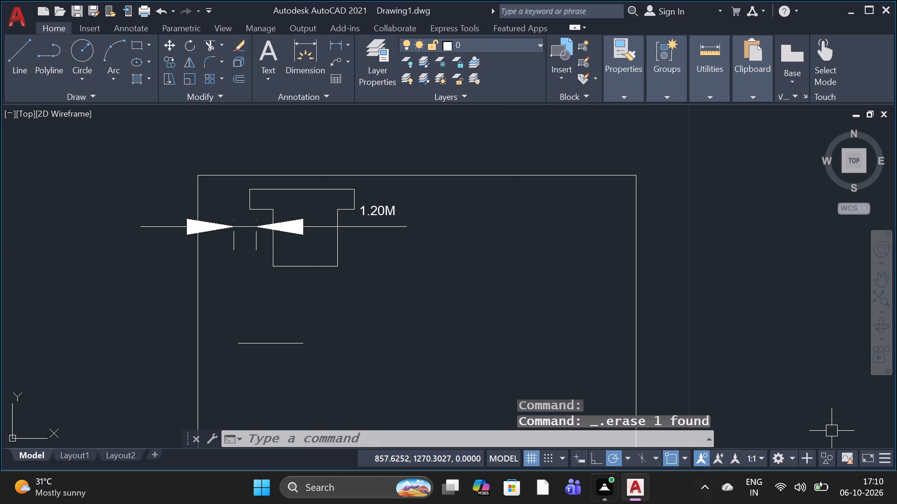
Delete the leftover horizontal stem-base line of the removed lower T, below the remaining T outline.
{"action": "left_click", "coordinate": [266, 341]}
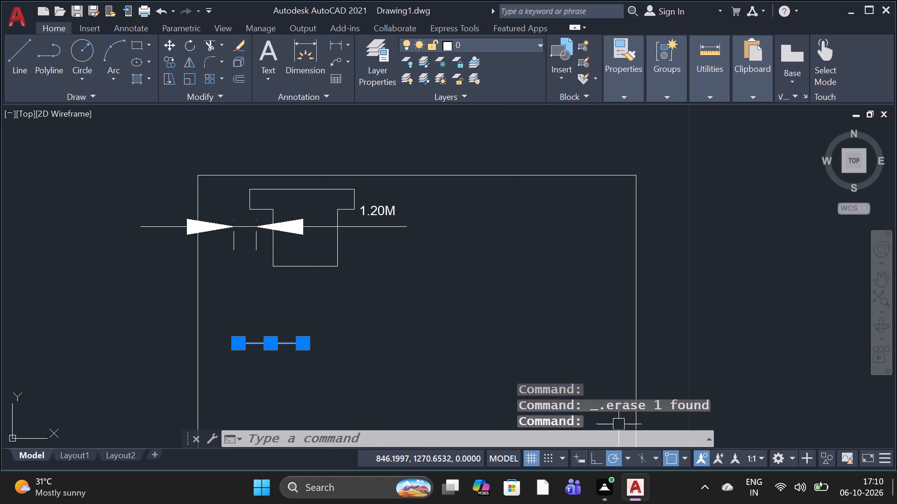
{"action": "key", "text": "Delete"}
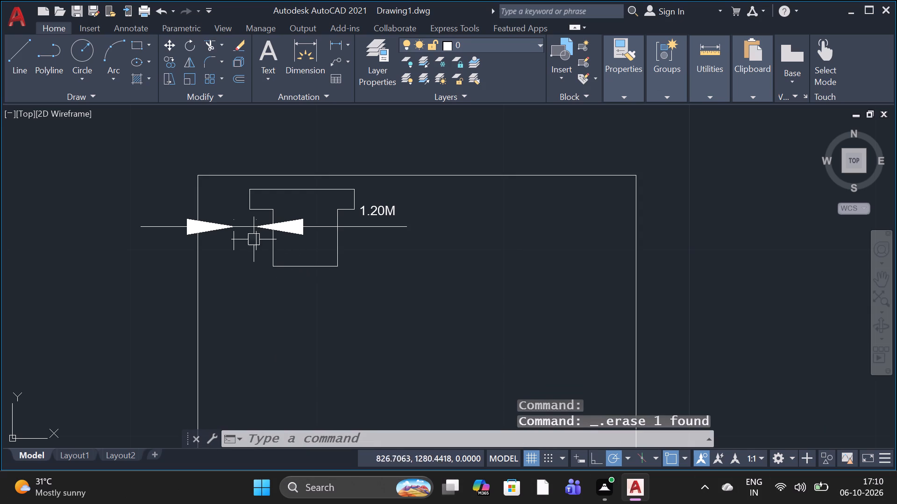
Stretch the 1.20M dimension's line and text down about 4.7 units, placing them just below the T's stem base.
{"action": "left_click", "coordinate": [221, 227]}
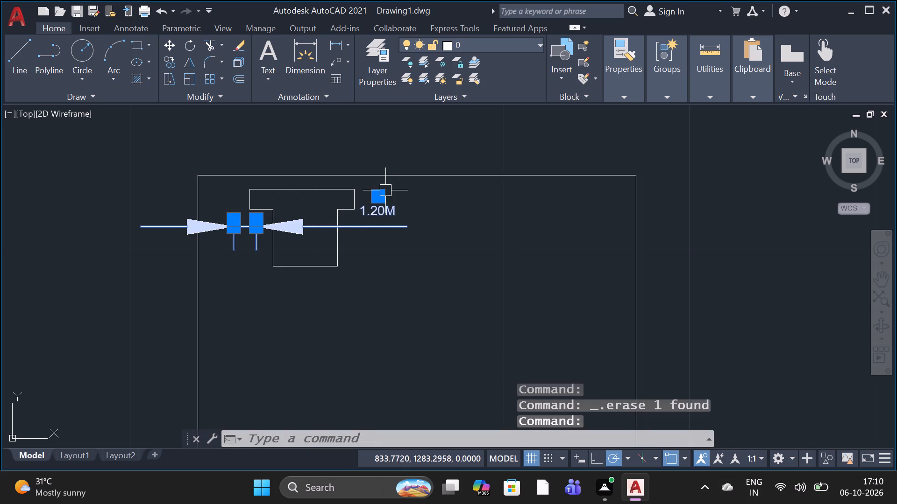
{"action": "left_click", "coordinate": [378, 202]}
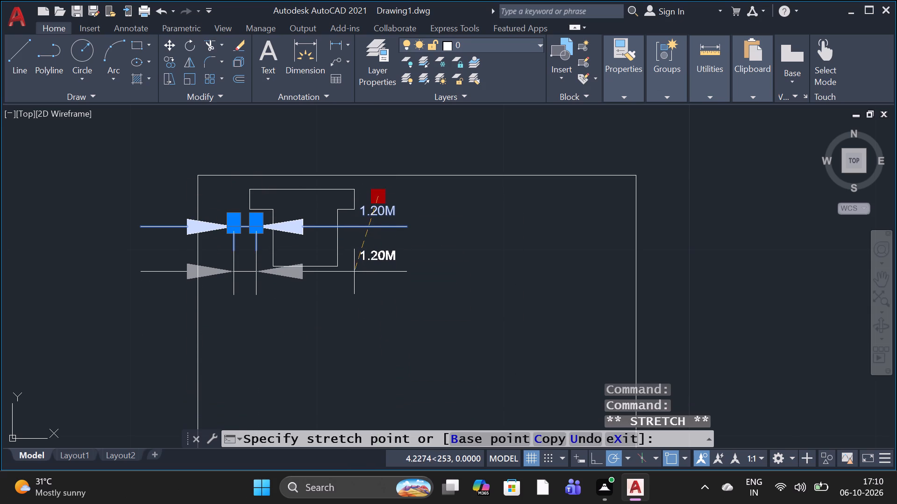
{"action": "left_click", "coordinate": [385, 284]}
{"action": "key", "text": "Escape"}
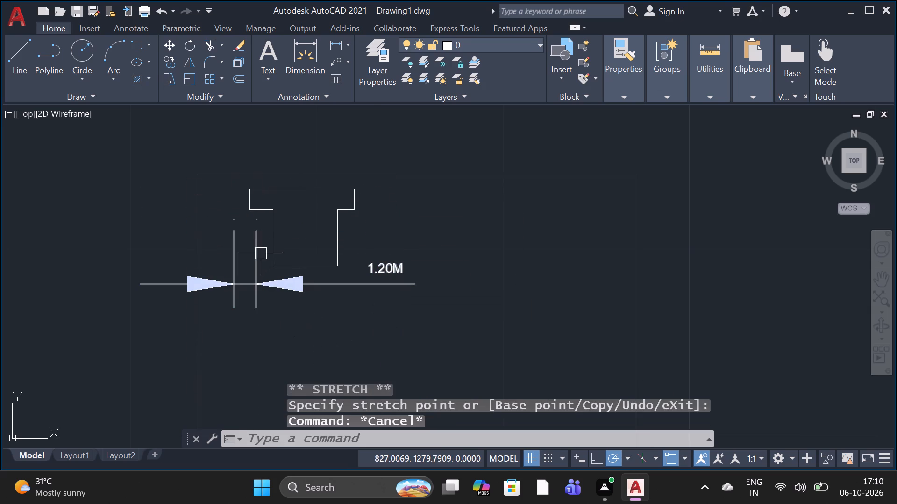
{"action": "left_click", "coordinate": [258, 252]}
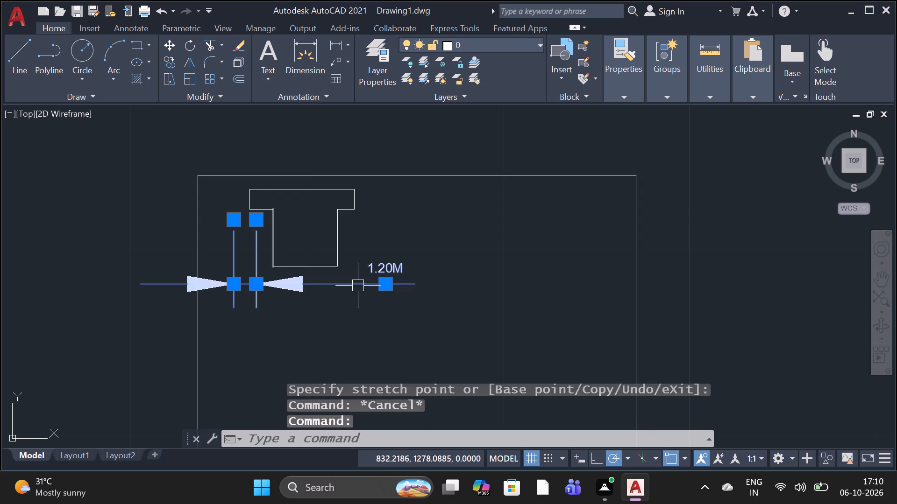
{"action": "key", "text": "Escape"}
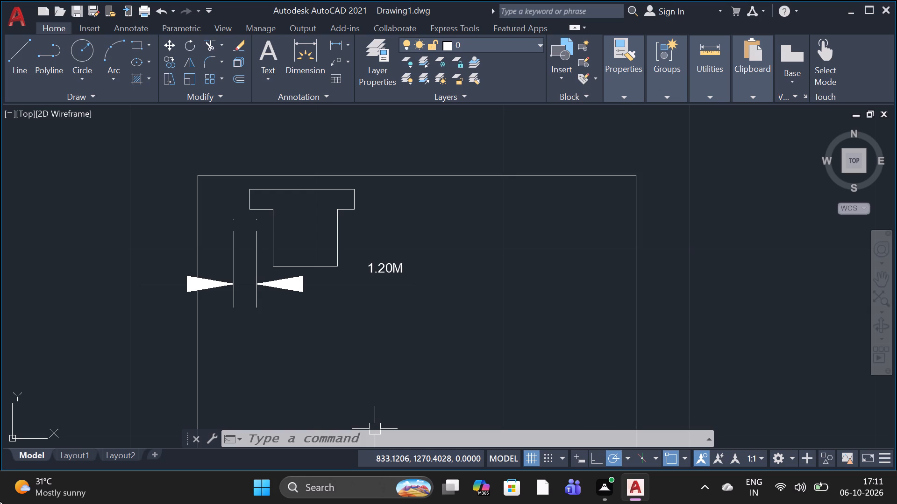
Create multiline text inside the frame's upper-left corner at height 0.5, writing "0.3M. SAND" below a blank first line.
{"action": "scroll", "coordinate": [0, 323], "scroll_direction": "down", "scroll_amount": 2}
{"action": "scroll", "coordinate": [219, 129], "scroll_direction": "down", "scroll_amount": 2}
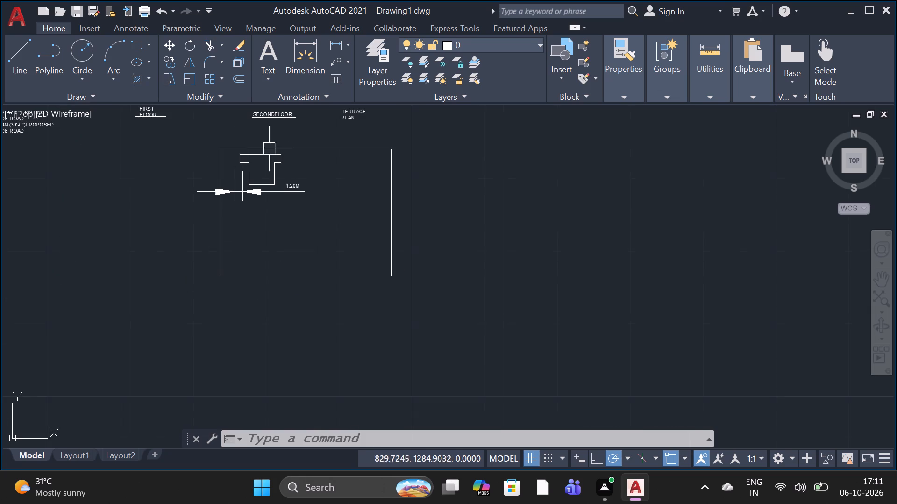
{"action": "scroll", "coordinate": [298, 218], "scroll_direction": "up", "scroll_amount": 1}
{"action": "scroll", "coordinate": [313, 289], "scroll_direction": "down", "scroll_amount": 1}
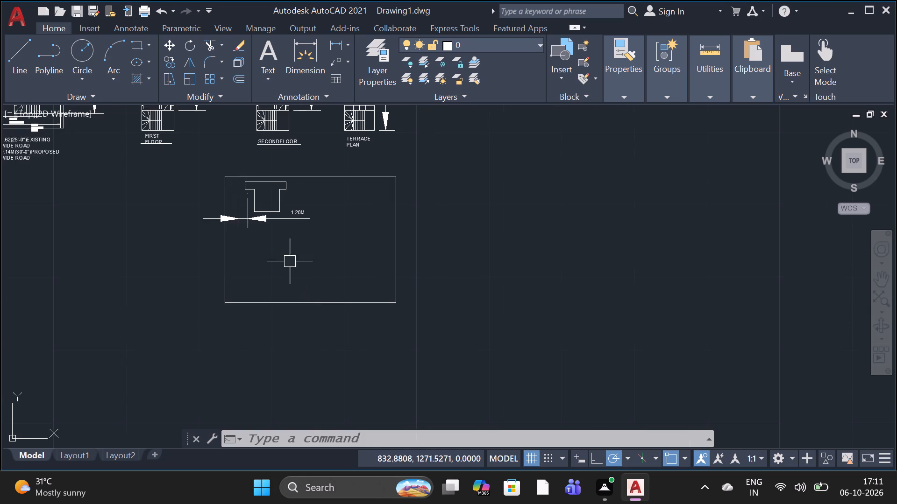
{"action": "scroll", "coordinate": [250, 178], "scroll_direction": "up", "scroll_amount": 3}
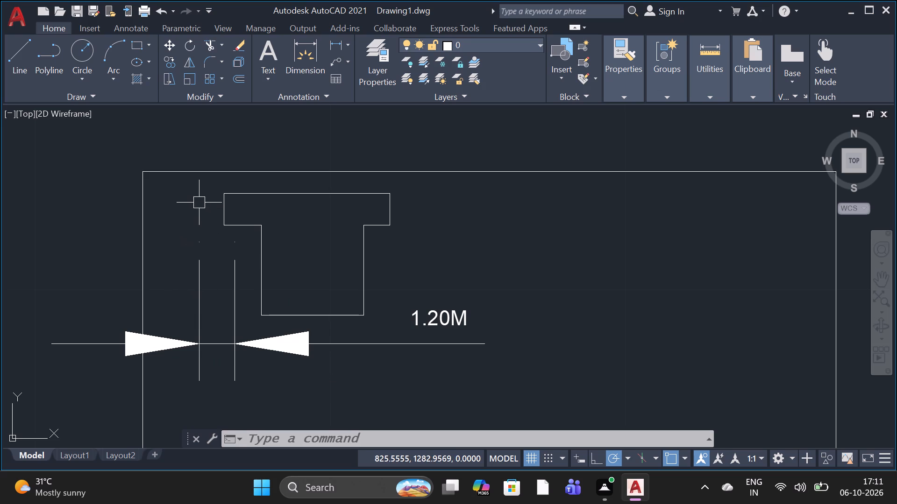
{"action": "type", "text": "T"}
{"action": "key", "text": "space"}
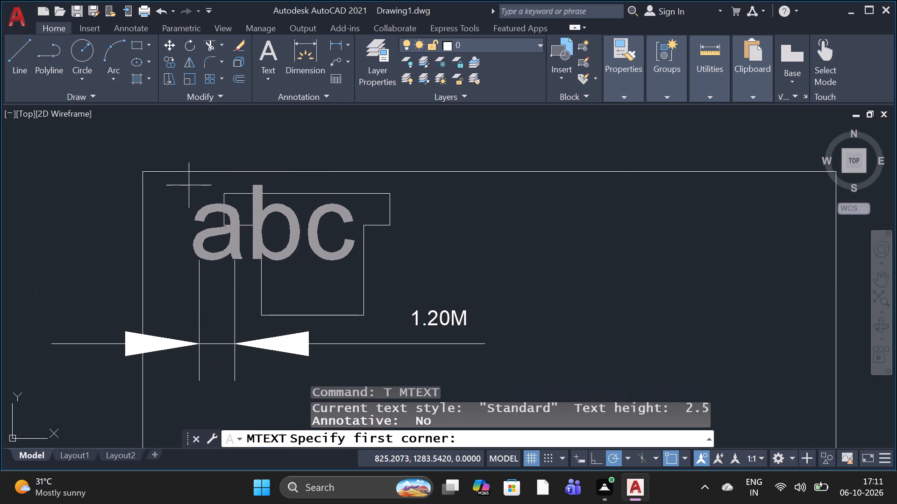
{"action": "left_click", "coordinate": [152, 201]}
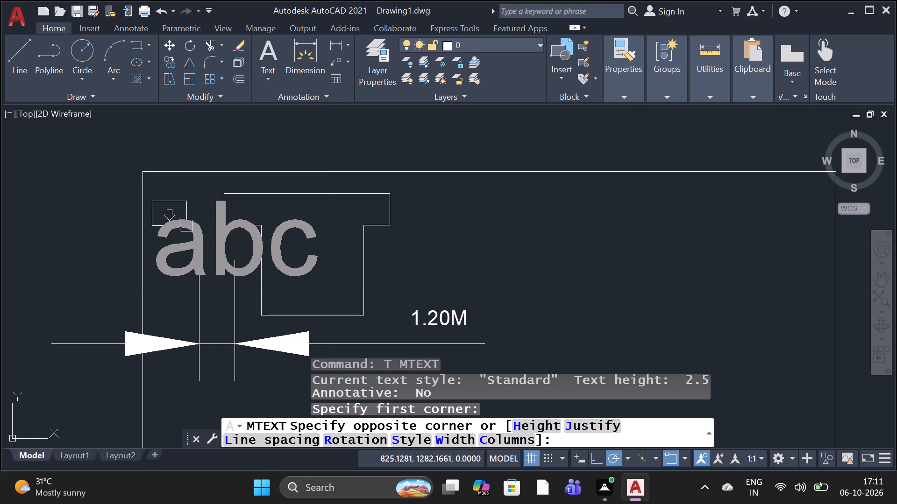
{"action": "left_click", "coordinate": [231, 291]}
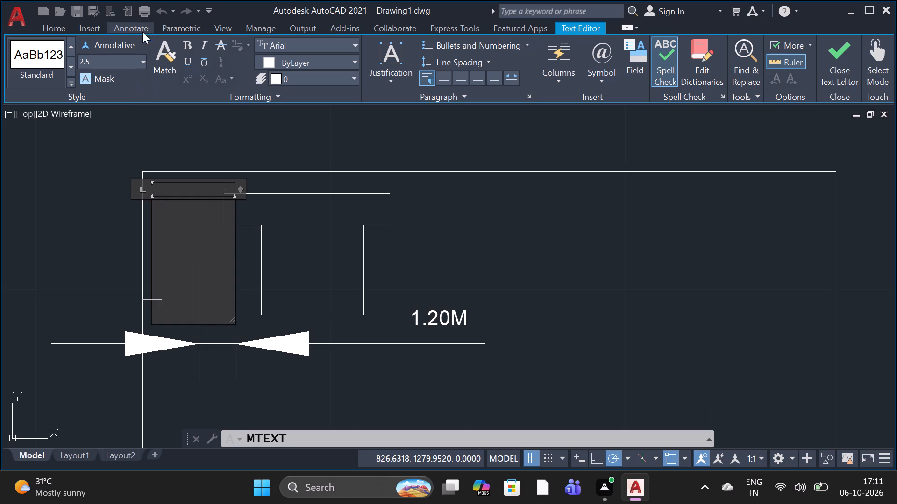
{"action": "left_click", "coordinate": [142, 61]}
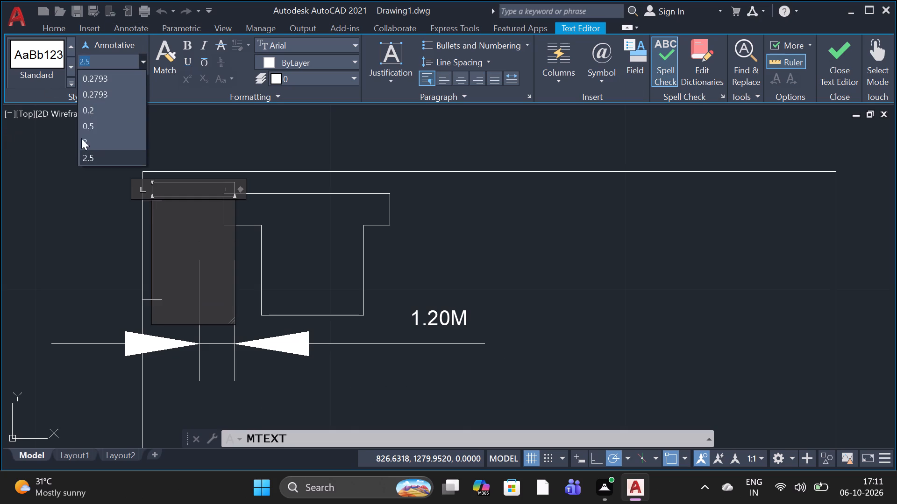
{"action": "left_click", "coordinate": [89, 129]}
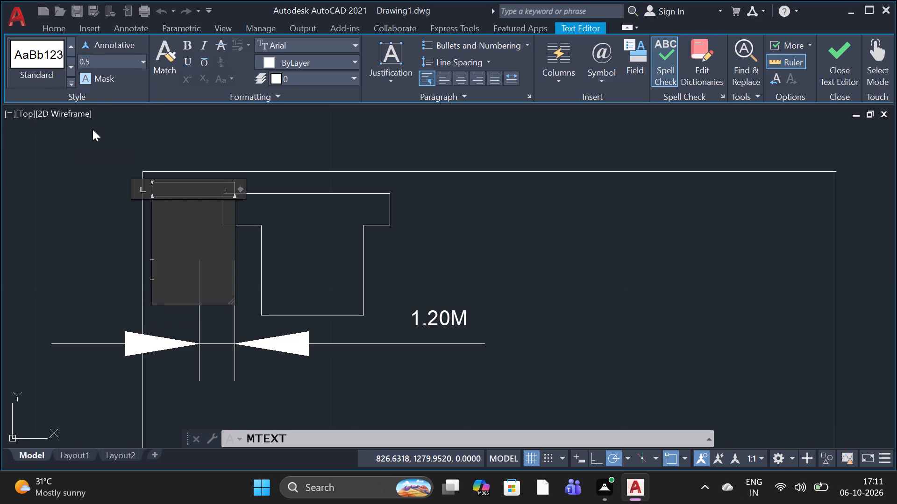
{"action": "key", "text": "Return"}
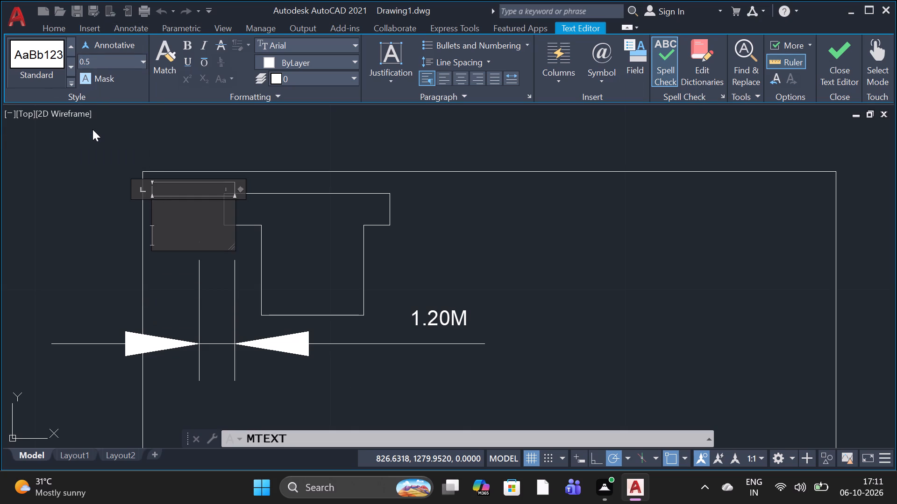
{"action": "type", "text": "0."}
{"action": "key", "text": "3"}
{"action": "type", "text": "M."}
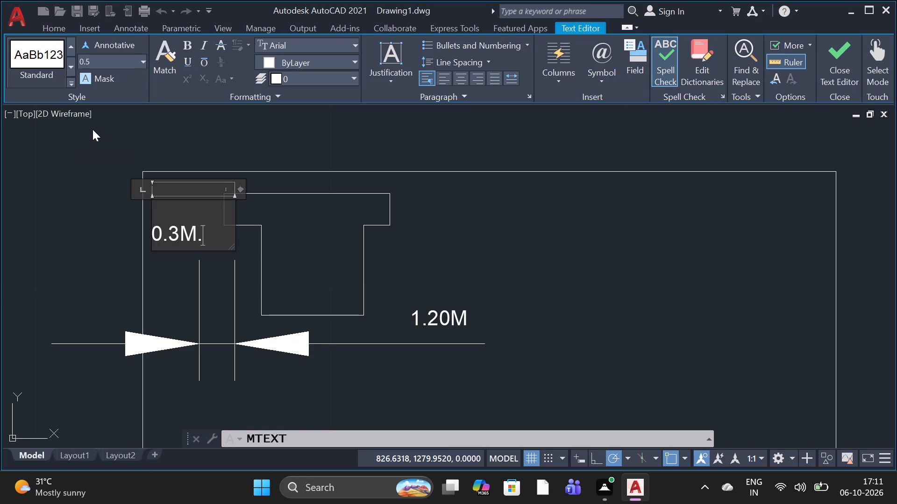
{"action": "key", "text": "space"}
{"action": "type", "text": "SA"}
{"action": "type", "text": "ND"}
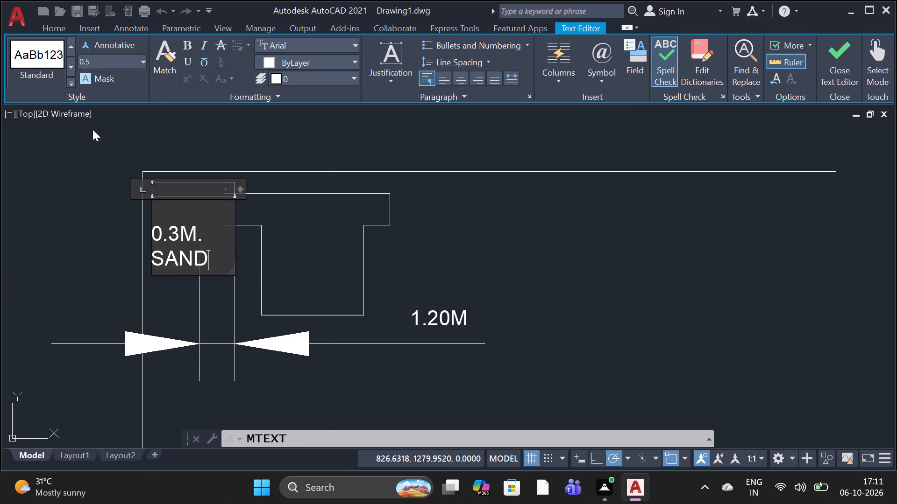
Add the entry "0.60M-20MM METAL" on a new line below the SAND entry.
{"action": "key", "text": "Return"}
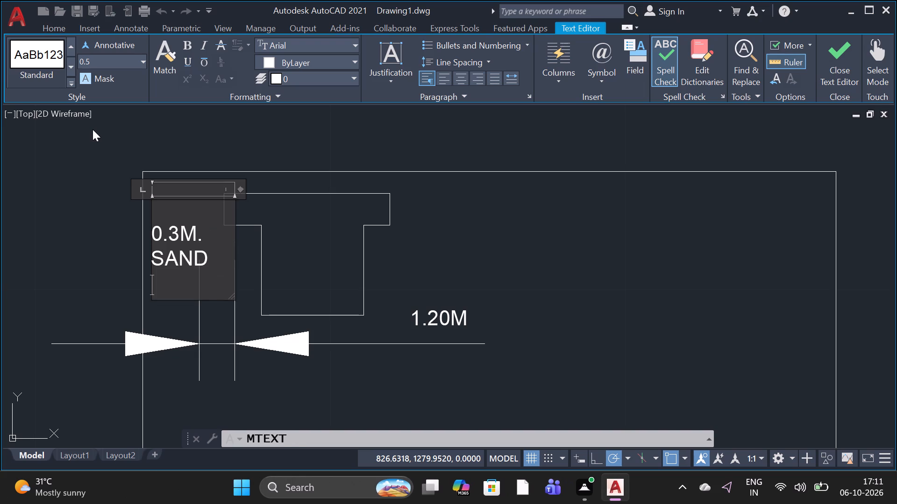
{"action": "type", "text": "0,"}
{"action": "key", "text": "BackSpace"}
{"action": "key", "text": "period"}
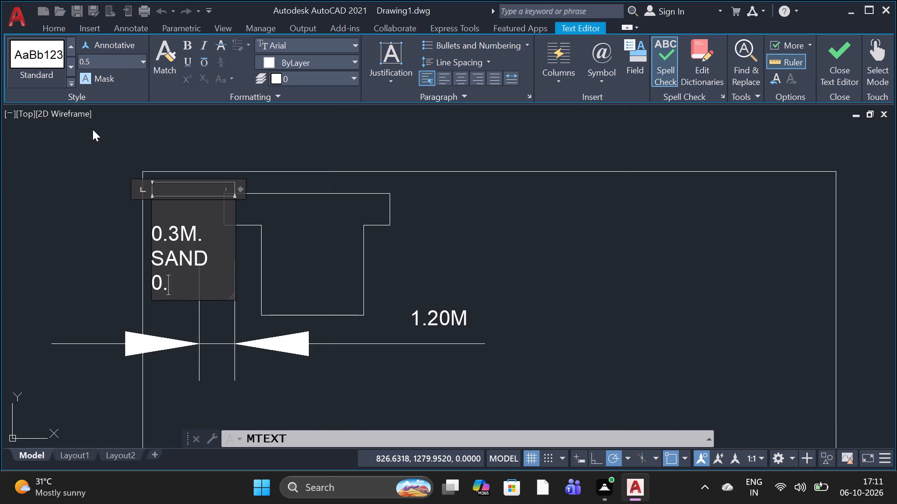
{"action": "key", "text": "6"}
{"action": "key", "text": "0"}
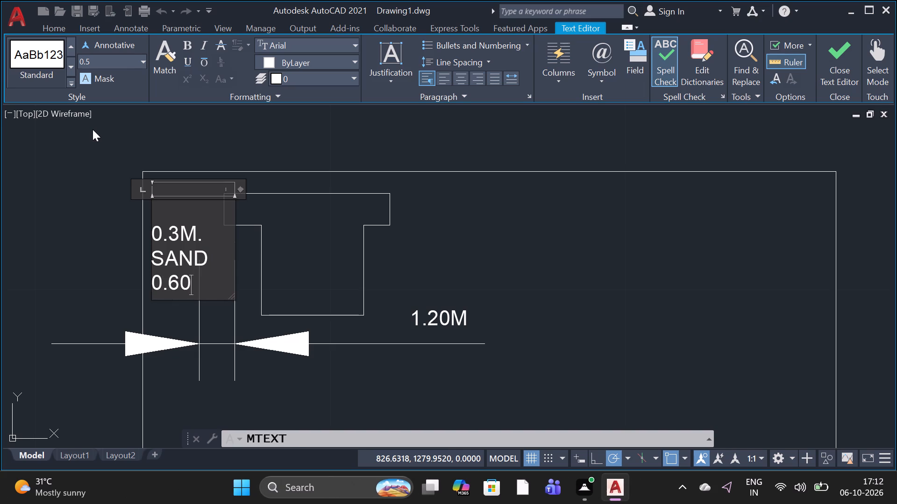
{"action": "type", "text": "M-"}
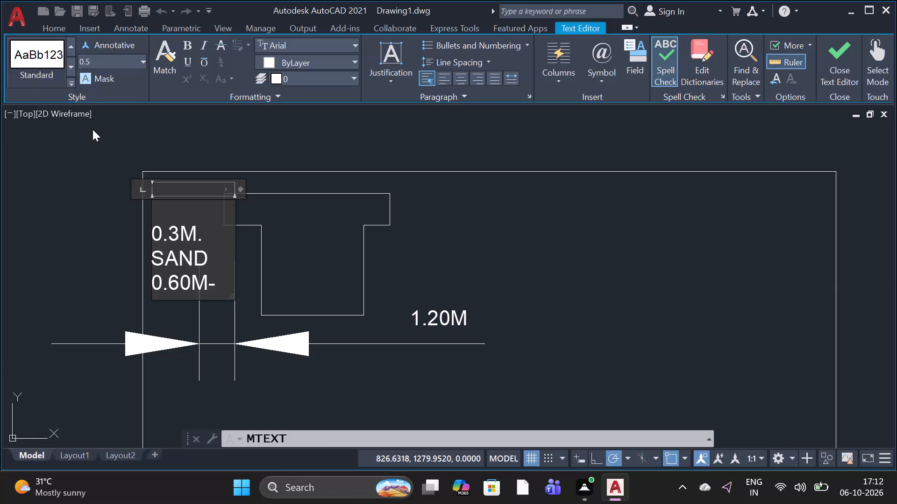
{"action": "type", "text": "20"}
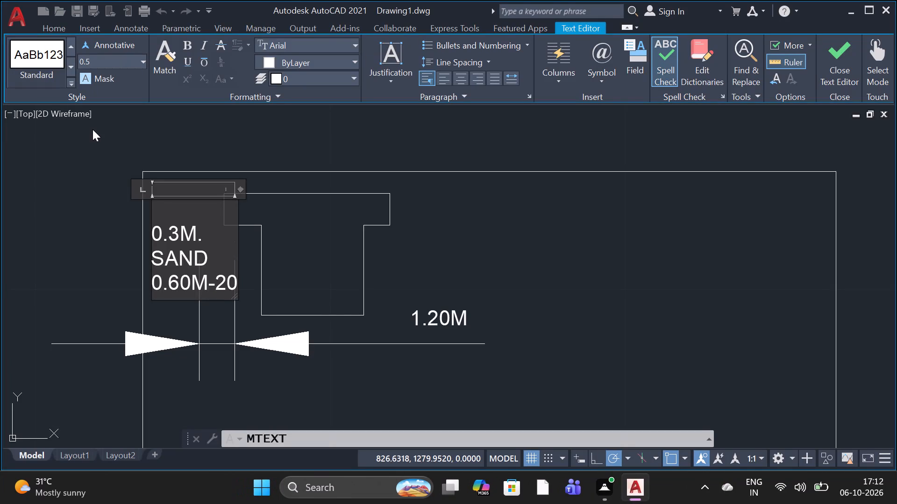
{"action": "type", "text": "MM"}
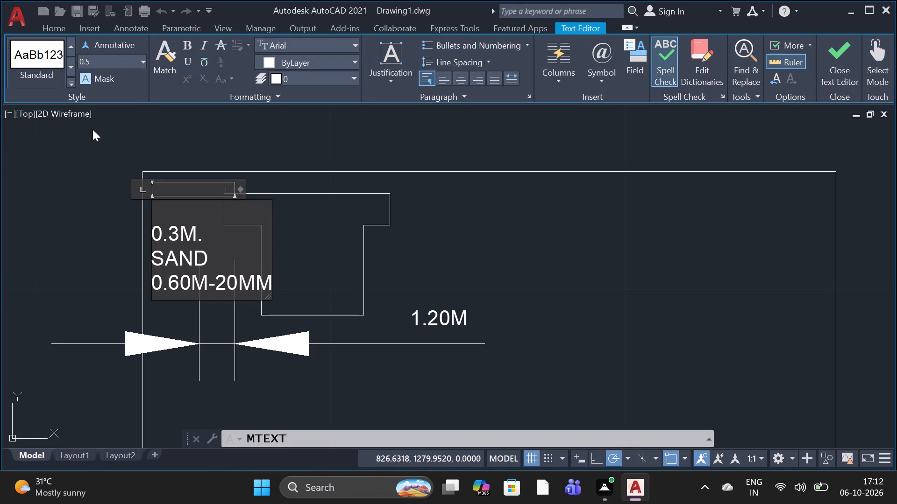
{"action": "key", "text": "space"}
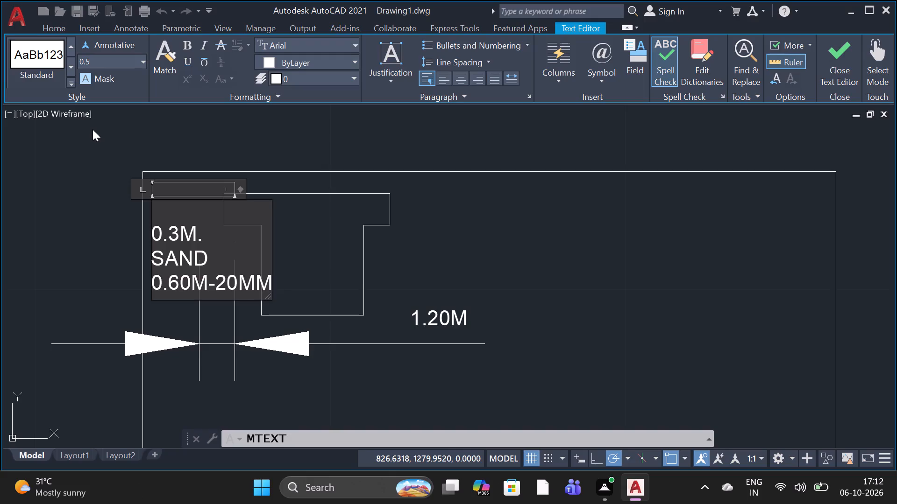
{"action": "key", "text": "m"}
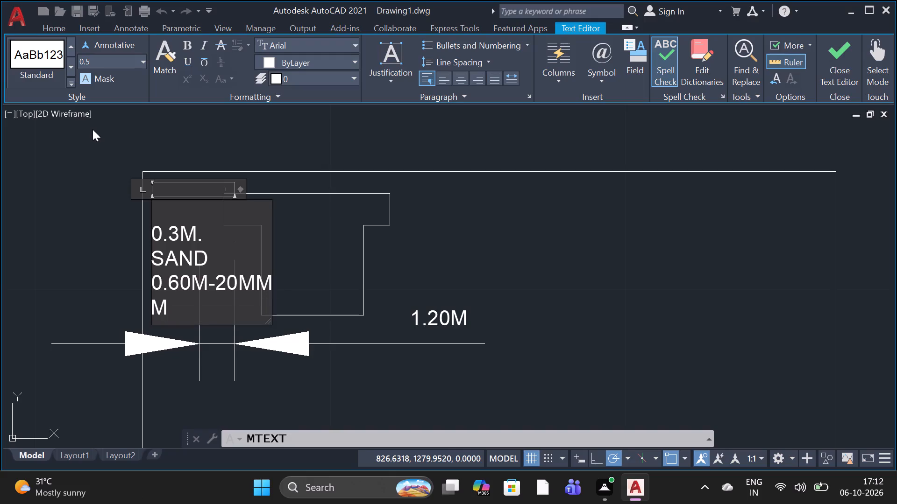
{"action": "key", "text": "e"}
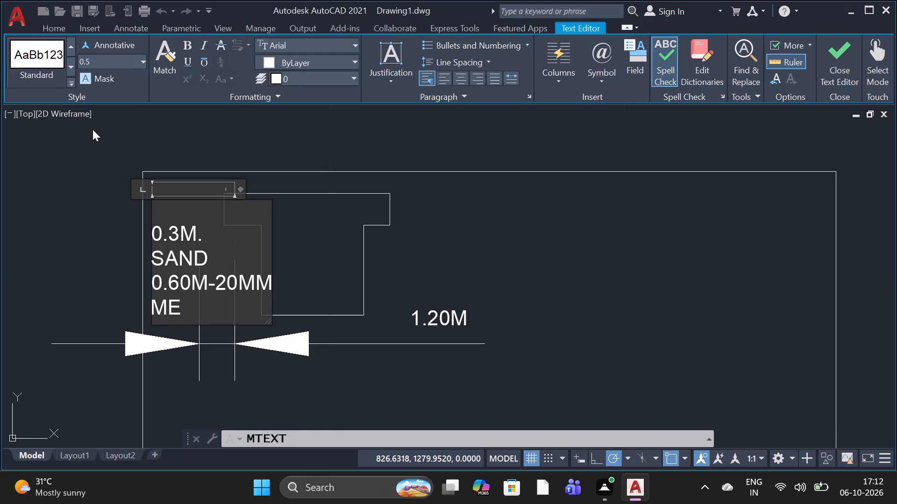
{"action": "type", "text": "TA"}
{"action": "key", "text": "l"}
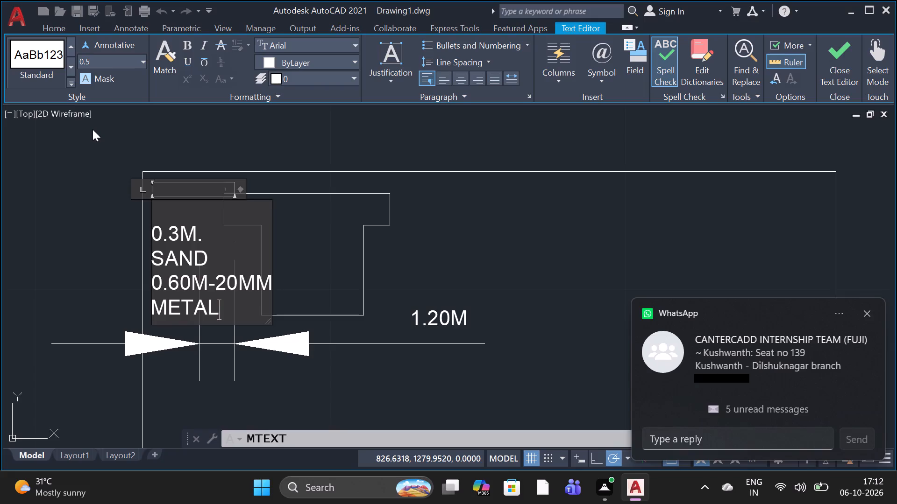
Add the entry "0.60M-MM METAL" on a new line below the first METAL entry and finish the multiline text.
{"action": "key", "text": "Return"}
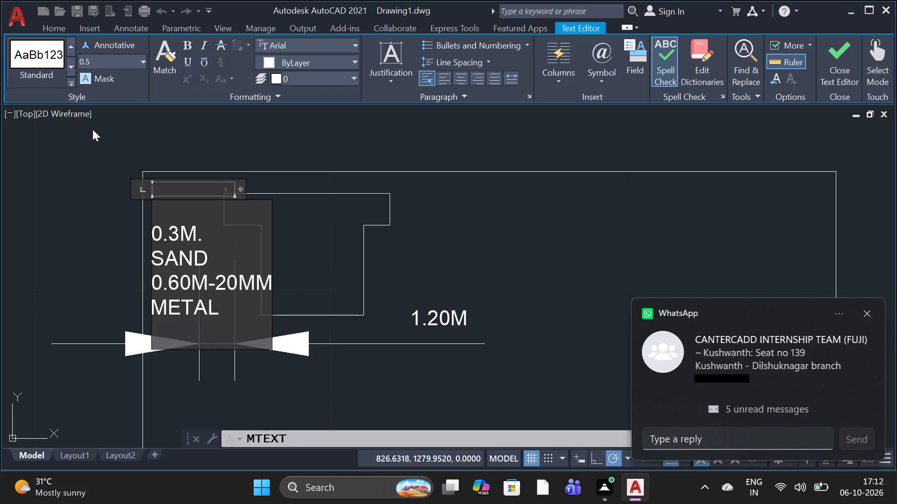
{"action": "type", "text": "0,"}
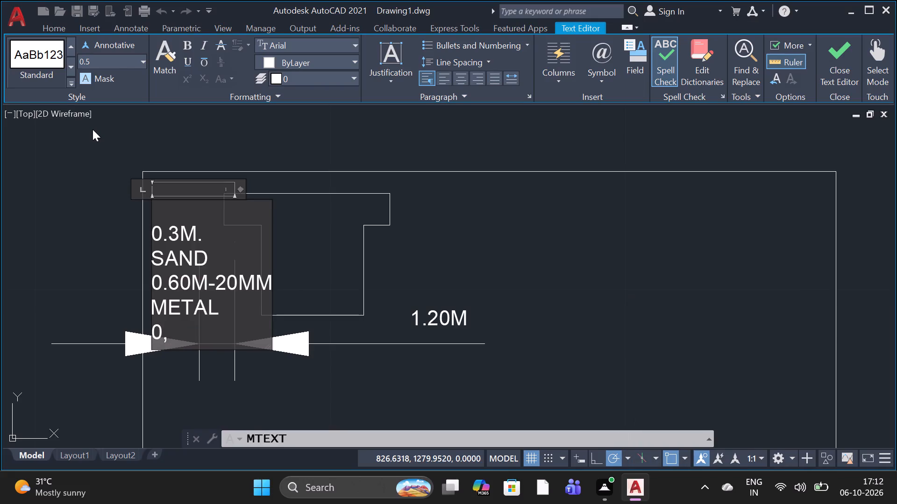
{"action": "key", "text": "BackSpace"}
{"action": "key", "text": "period"}
{"action": "key", "text": "6"}
{"action": "key", "text": "0"}
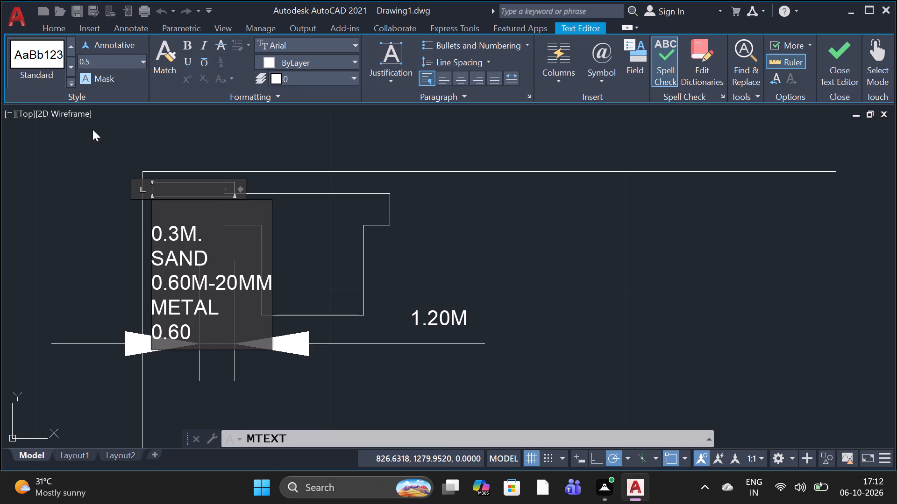
{"action": "key", "text": "m"}
{"action": "key", "text": "minus"}
{"action": "type", "text": "MM"}
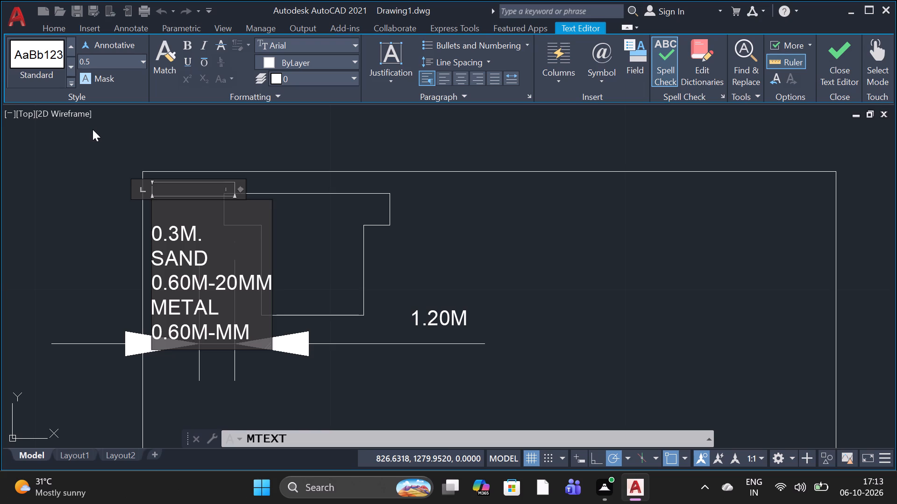
{"action": "key", "text": "space"}
{"action": "type", "text": "M"}
{"action": "type", "text": "ETA"}
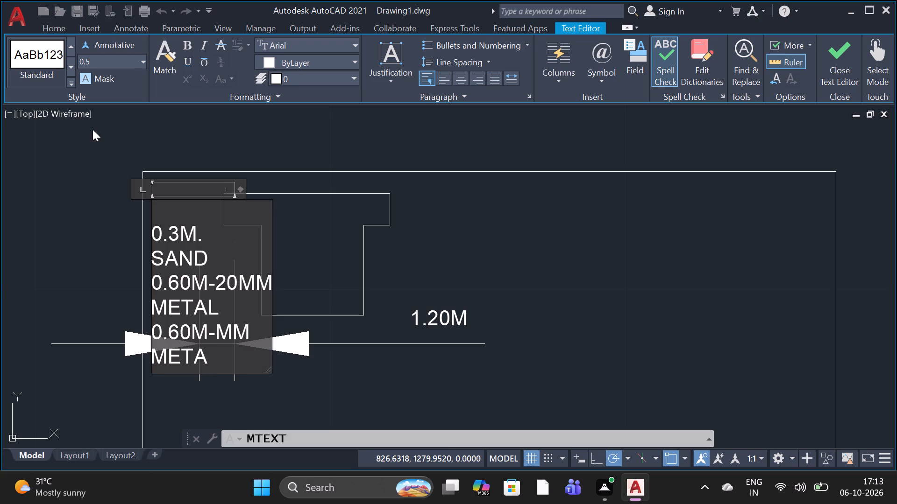
{"action": "key", "text": "l"}
{"action": "key", "text": "space"}
{"action": "left_click", "coordinate": [88, 221]}
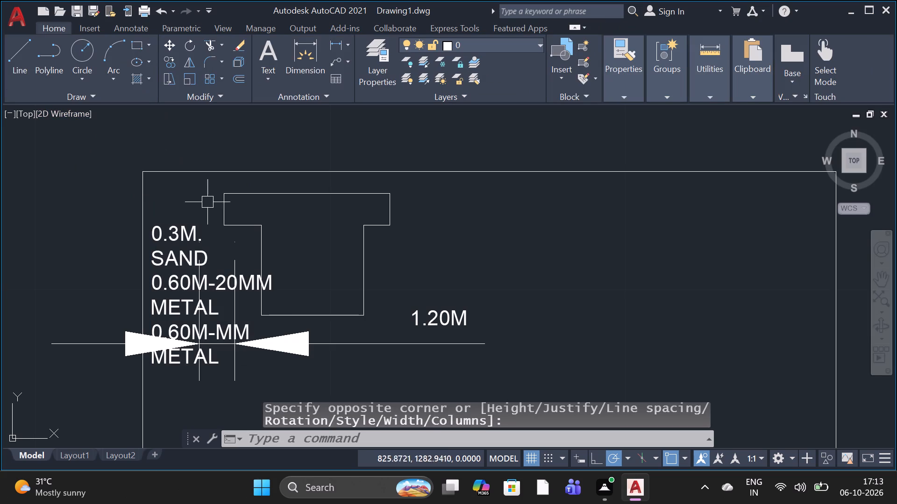
Draw a horizontal leader line from beside the SAND label to the T stem's left edge.
{"action": "left_click_drag", "start_coordinate": [24, 74], "coordinate": [20, 75]}
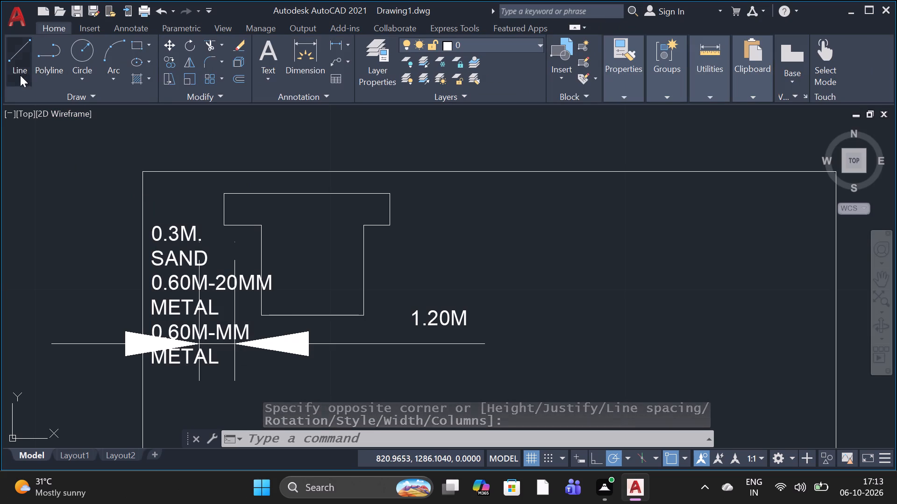
{"action": "left_click_drag", "start_coordinate": [20, 75], "coordinate": [12, 74]}
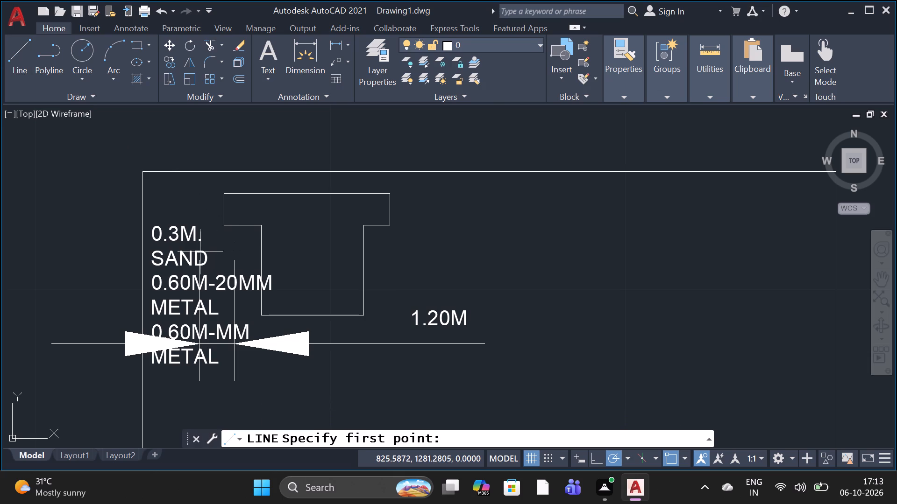
{"action": "left_click", "coordinate": [216, 250]}
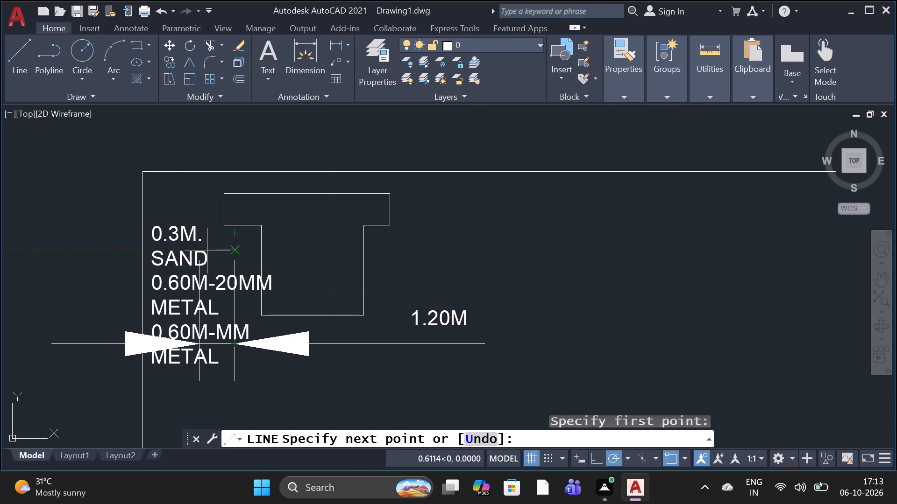
{"action": "left_click", "coordinate": [205, 251]}
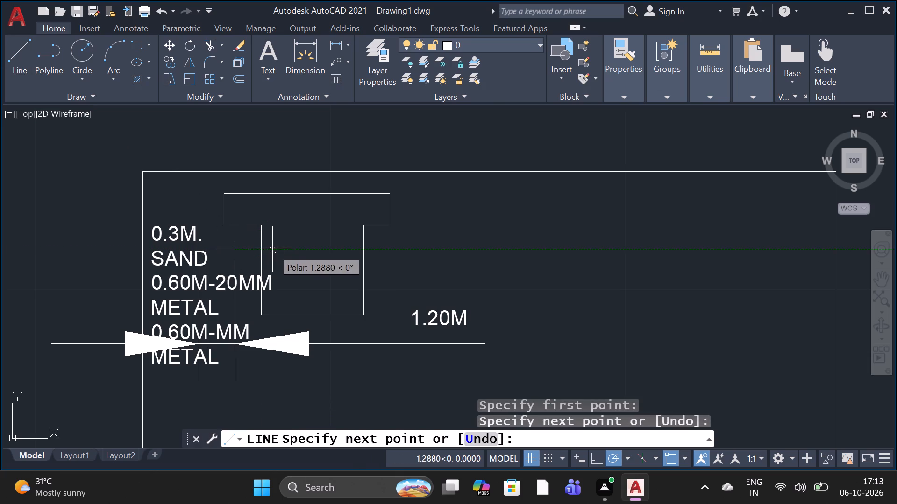
{"action": "left_click", "coordinate": [262, 253]}
{"action": "key", "text": "space"}
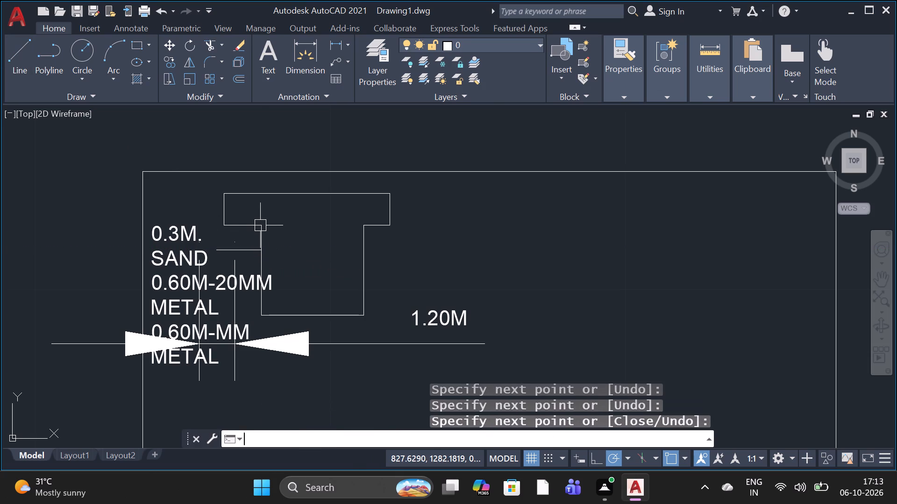
Draw a horizontal leader line from the "0.60M-20MM METAL" note to the T stem's left edge, just above its base.
{"action": "left_click", "coordinate": [10, 67]}
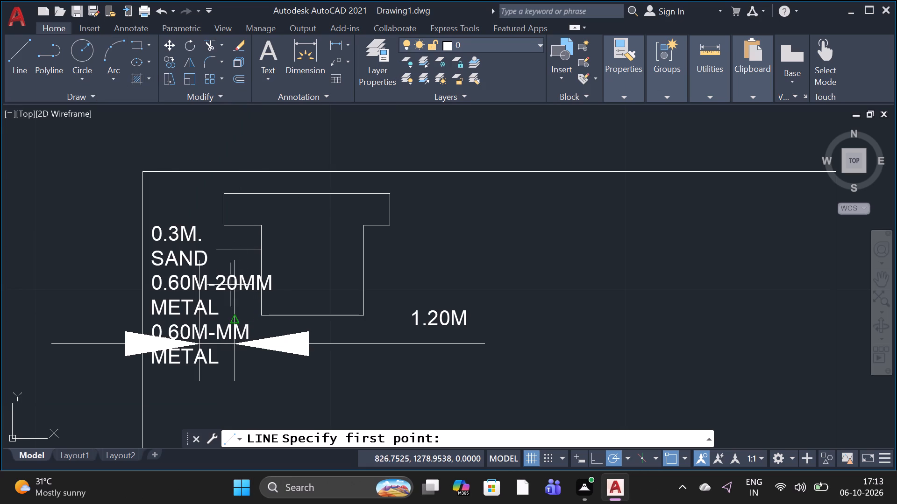
{"action": "left_click", "coordinate": [210, 308]}
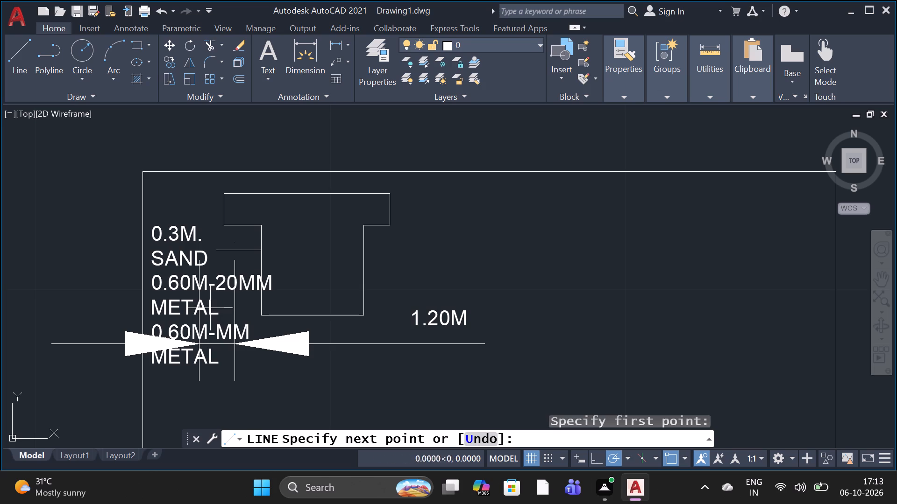
{"action": "left_click", "coordinate": [255, 306]}
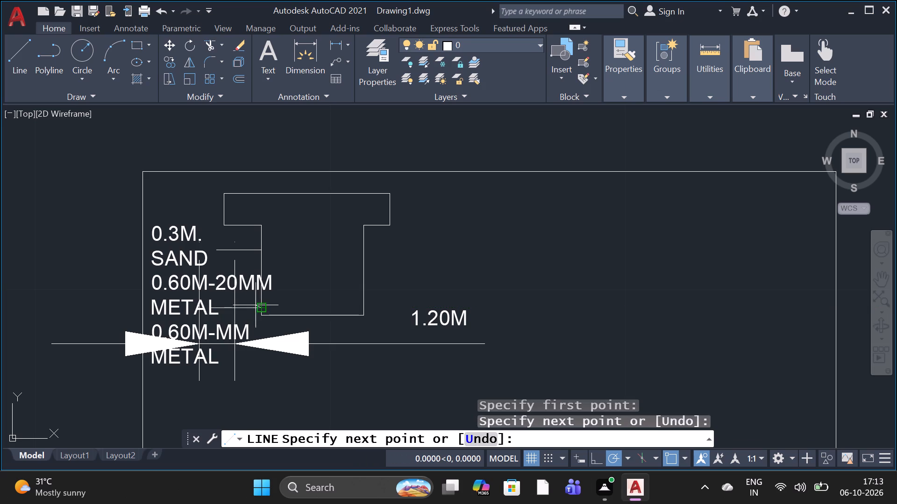
{"action": "key", "text": "space"}
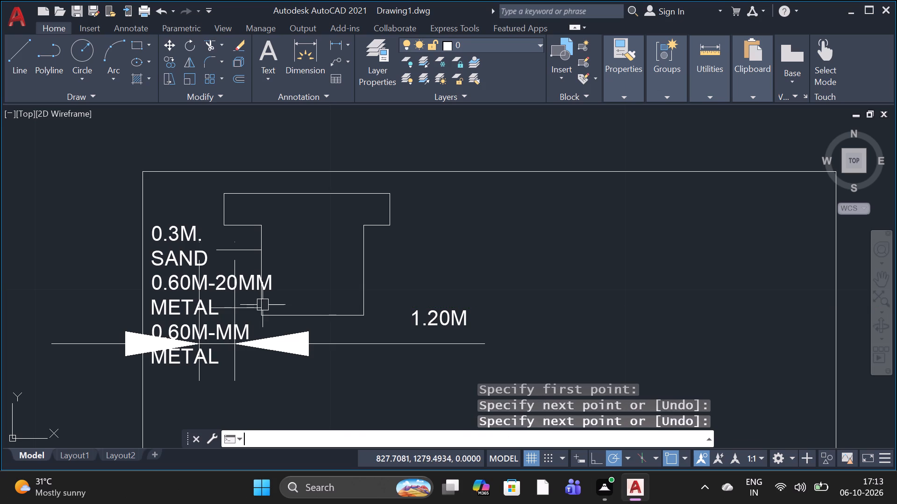
Draw a short slanted leader line from above the "0.60M-MM METAL" note to the T stem's lower-left corner.
{"action": "left_click", "coordinate": [11, 69]}
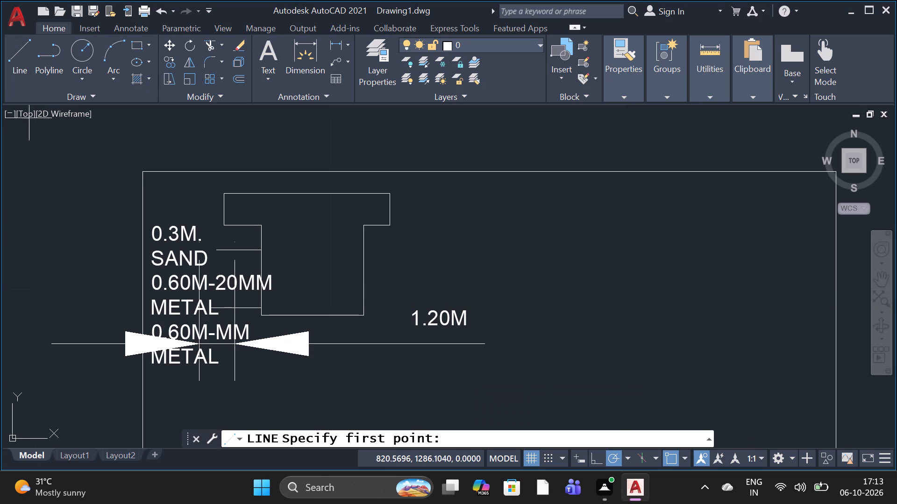
{"action": "left_click", "coordinate": [229, 327]}
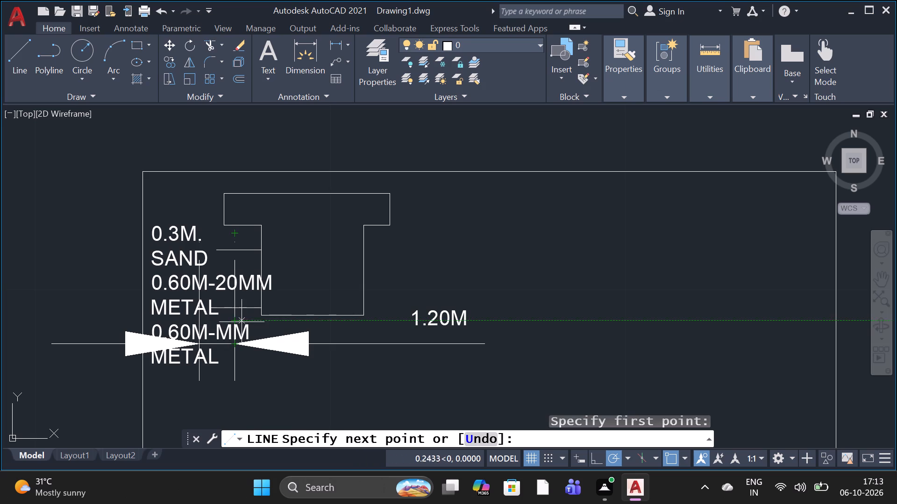
{"action": "left_click", "coordinate": [263, 317]}
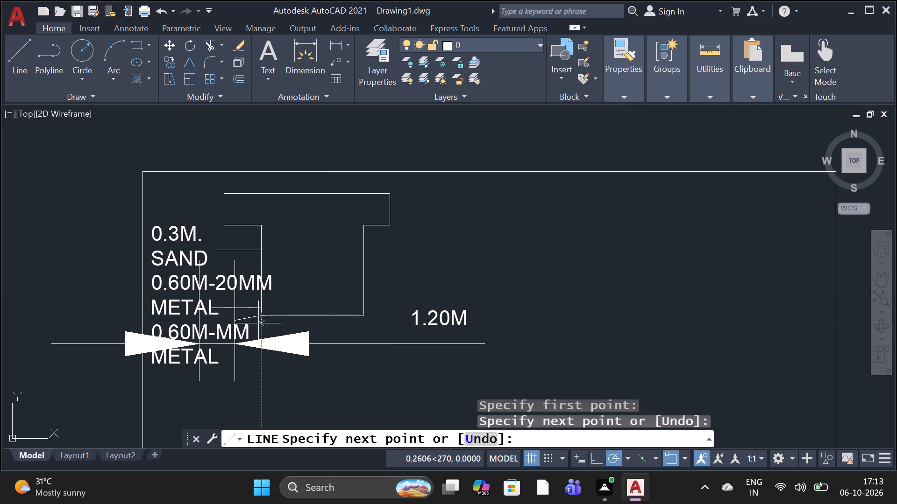
{"action": "key", "text": "space"}
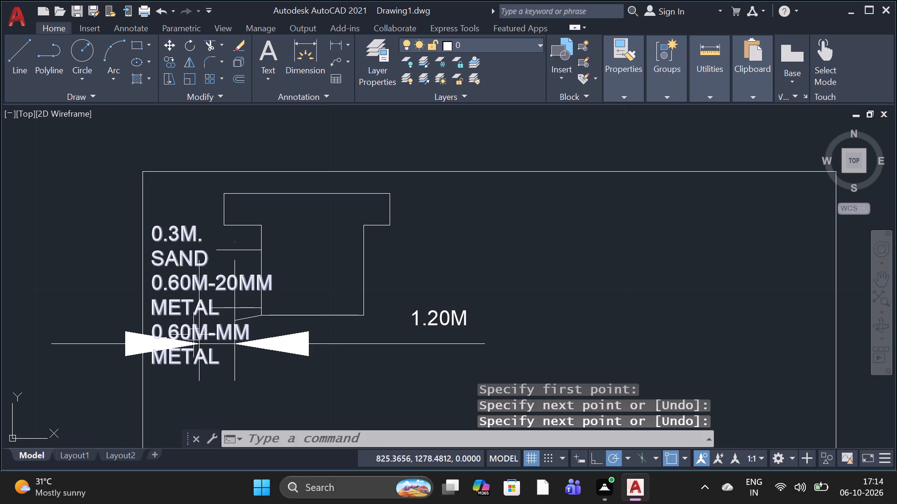
Draw a slanted leader line from the left edge of the T's top bar down to the "0.3M." note.
{"action": "left_click", "coordinate": [19, 60]}
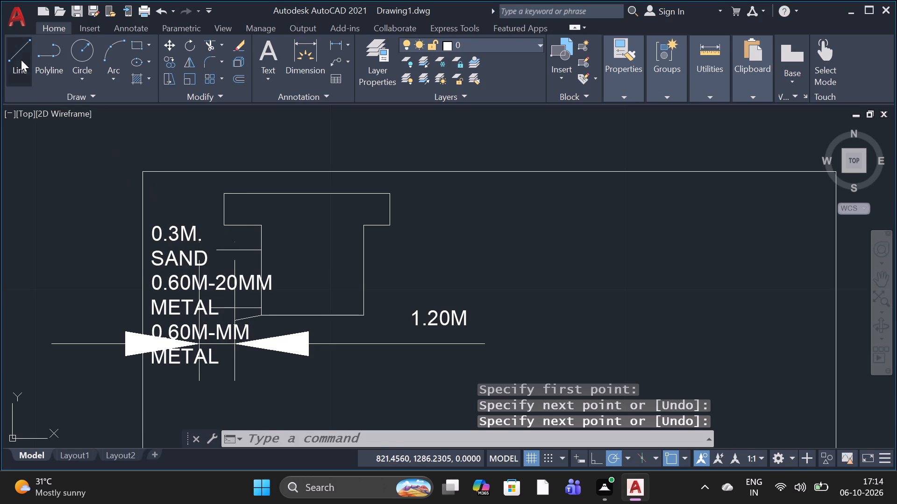
{"action": "left_click", "coordinate": [227, 216]}
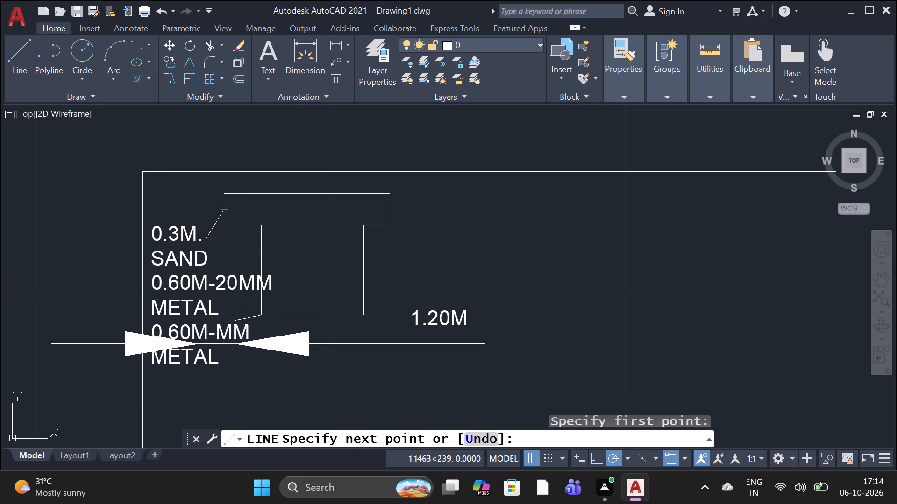
{"action": "left_click", "coordinate": [204, 239]}
{"action": "key", "text": "space"}
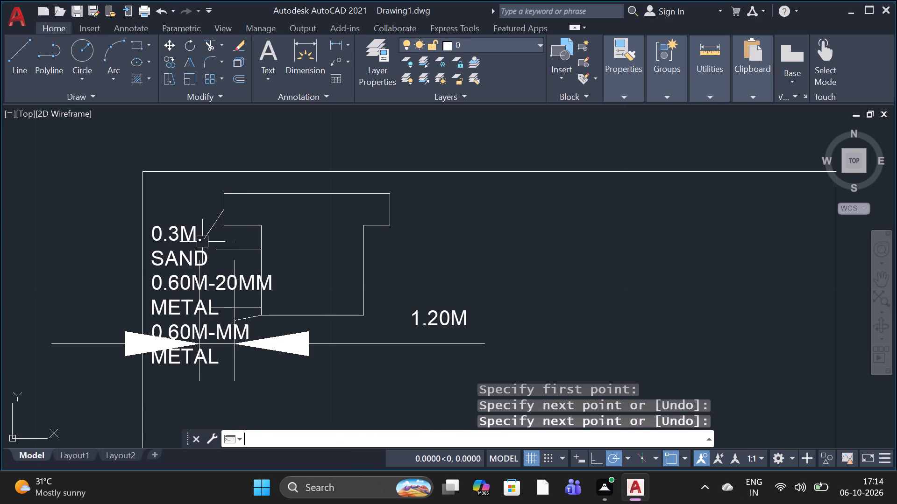
Stretch the 1.20M dimension's line and text down about 0.8 units, further below the T's stem base.
{"action": "scroll", "coordinate": [202, 242], "scroll_direction": "down", "scroll_amount": 2}
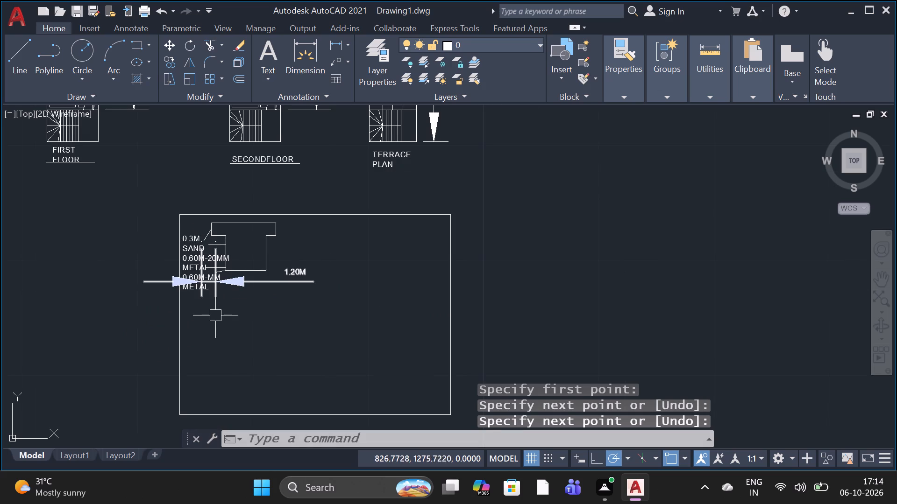
{"action": "scroll", "coordinate": [221, 322], "scroll_direction": "up", "scroll_amount": 1}
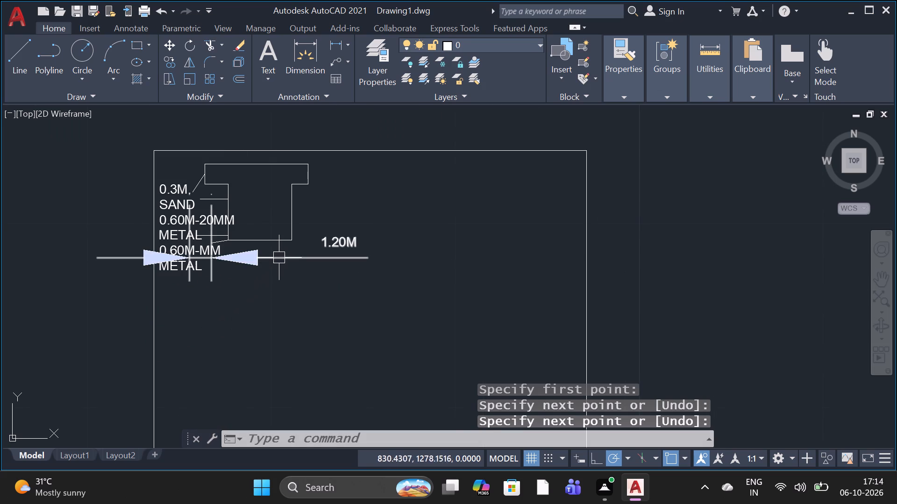
{"action": "left_click", "coordinate": [278, 256]}
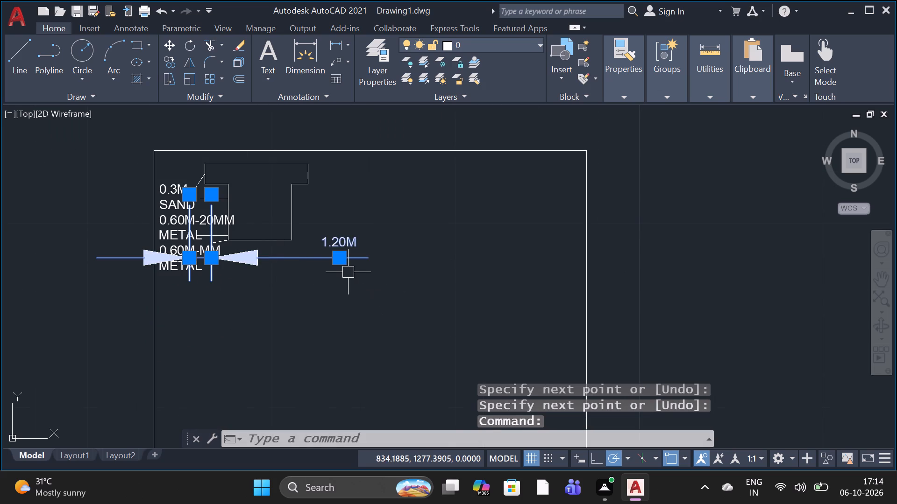
{"action": "left_click", "coordinate": [344, 262]}
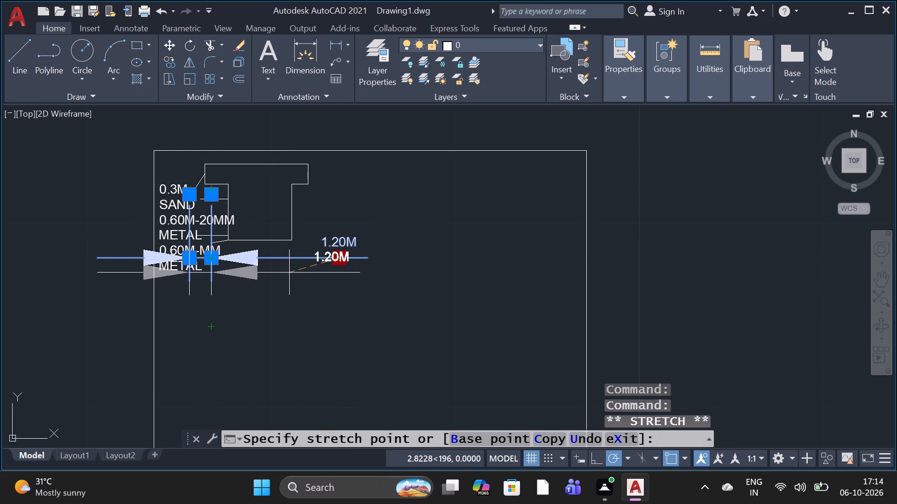
{"action": "left_click", "coordinate": [291, 272]}
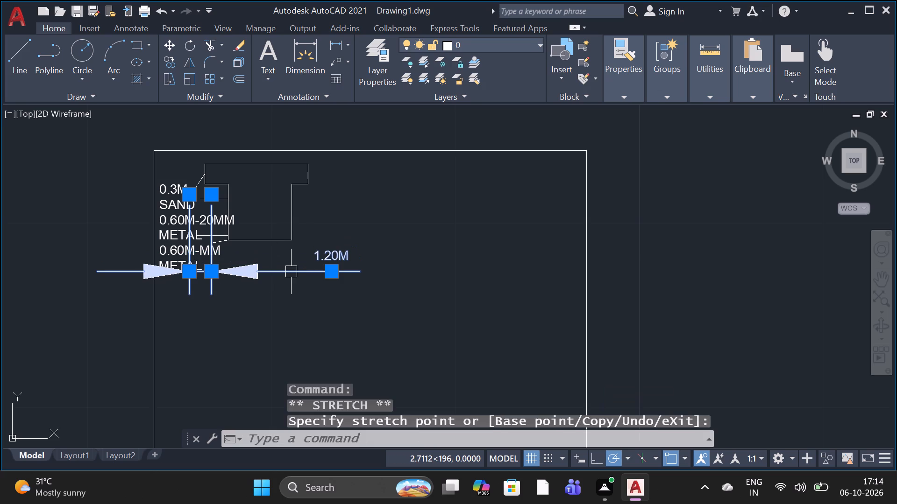
Shorten the 1.20M dimension's two extension lines by stretching their origins down about 3.4 units, close to the dimension line.
{"action": "left_click", "coordinate": [185, 191]}
{"action": "left_click", "coordinate": [193, 258]}
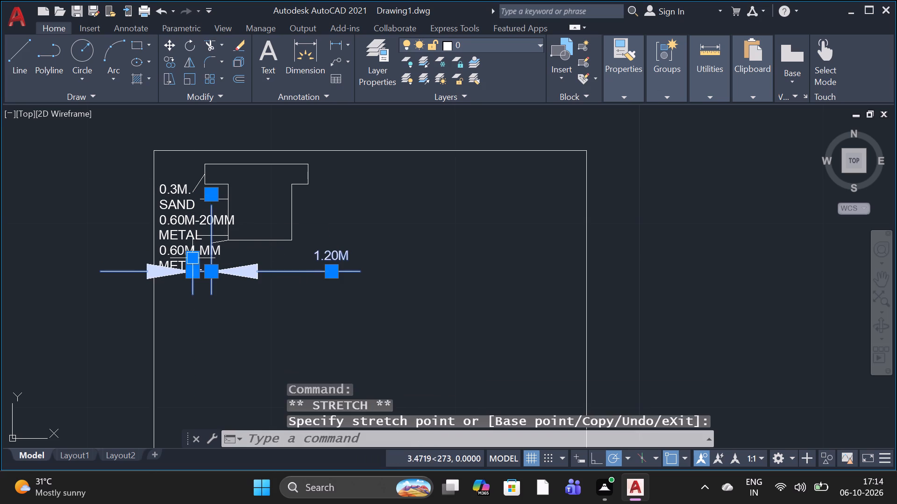
{"action": "left_click", "coordinate": [211, 194]}
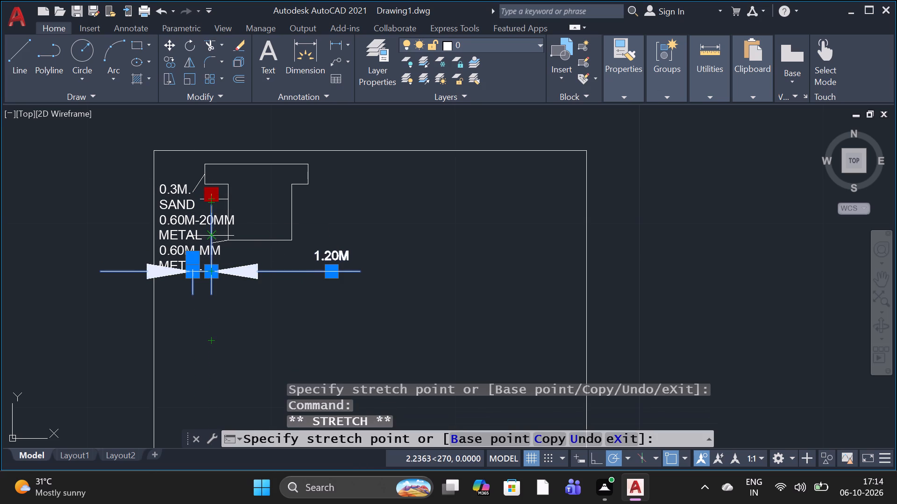
{"action": "left_click", "coordinate": [211, 258]}
{"action": "key", "text": "space"}
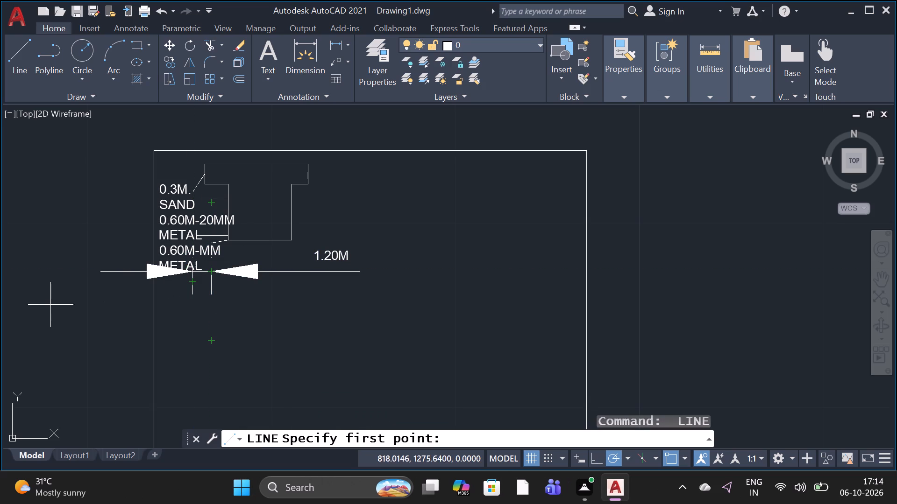
Add the note "OUTLET PIPE" at text height 0.5 beside the right end of the T's top bar.
{"action": "key", "text": "Escape"}
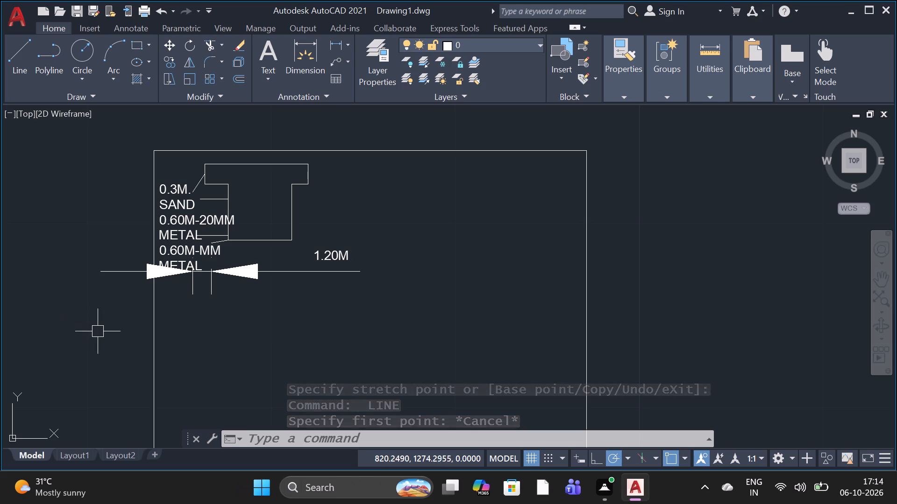
{"action": "scroll", "coordinate": [326, 168], "scroll_direction": "up", "scroll_amount": 1}
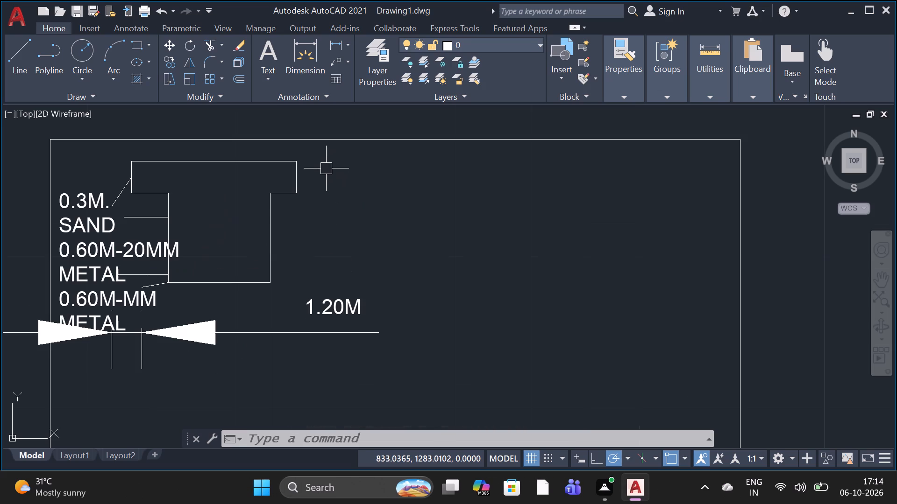
{"action": "type", "text": "T"}
{"action": "key", "text": "space"}
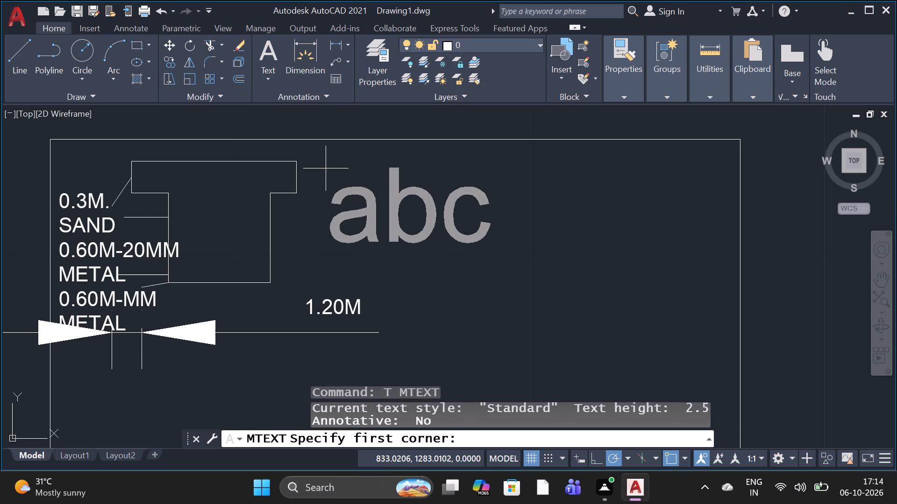
{"action": "left_click", "coordinate": [304, 167]}
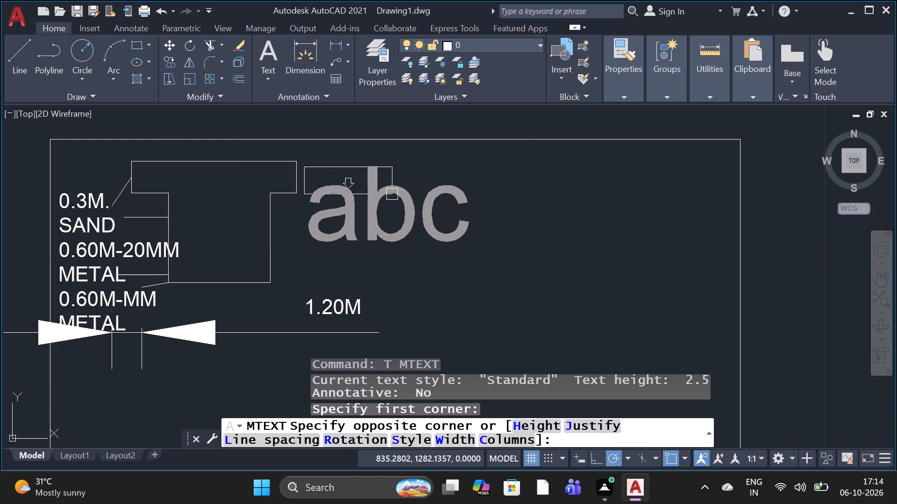
{"action": "left_click", "coordinate": [377, 202]}
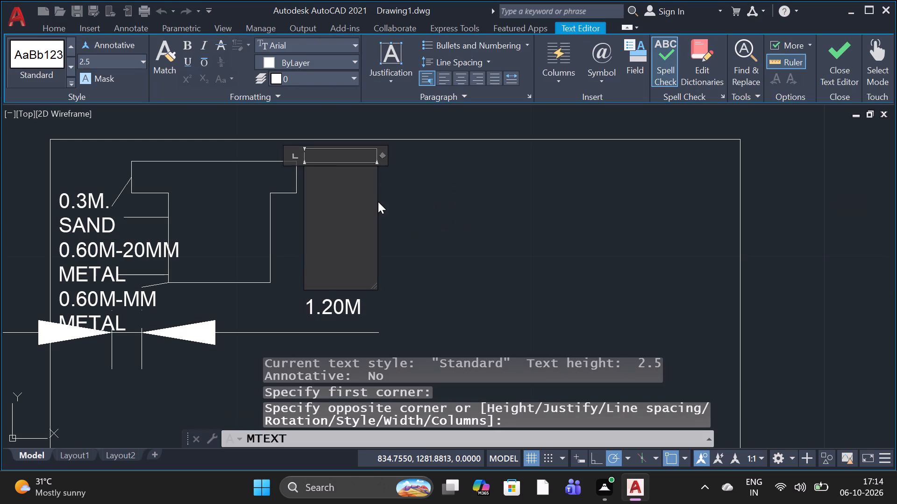
{"action": "left_click", "coordinate": [131, 58]}
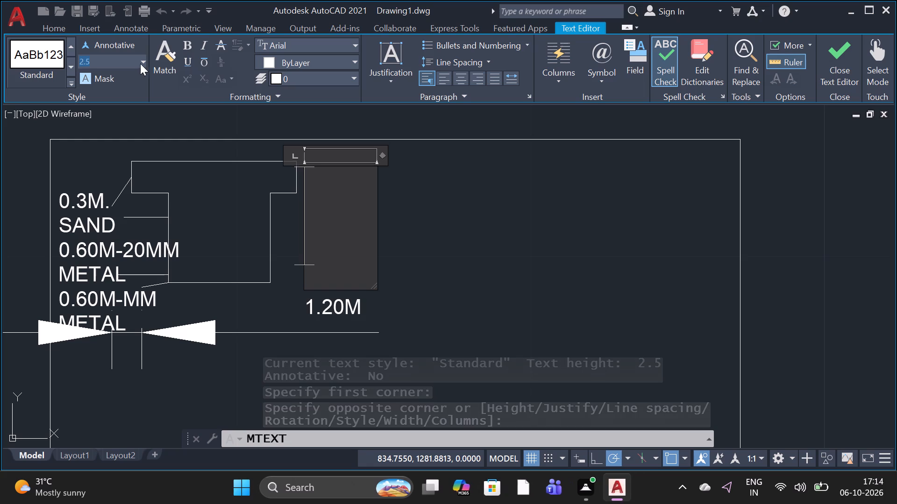
{"action": "left_click", "coordinate": [148, 63]}
{"action": "left_click", "coordinate": [145, 63]}
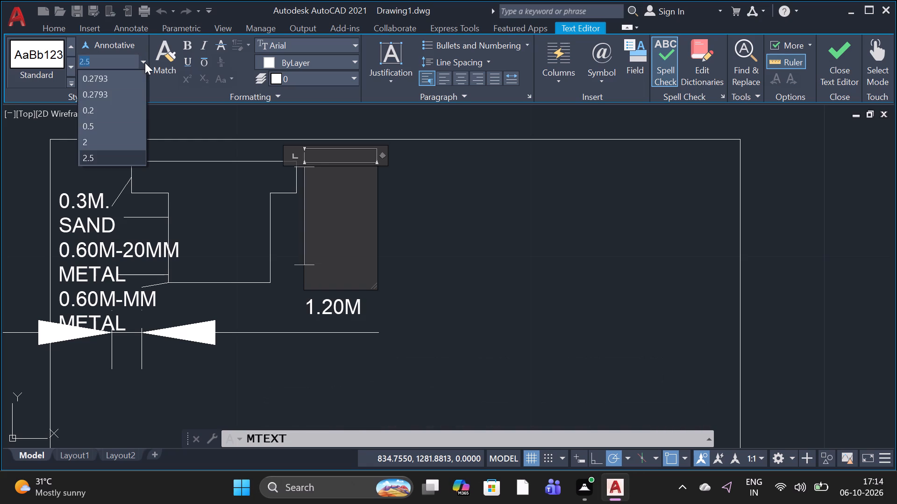
{"action": "left_click", "coordinate": [107, 124]}
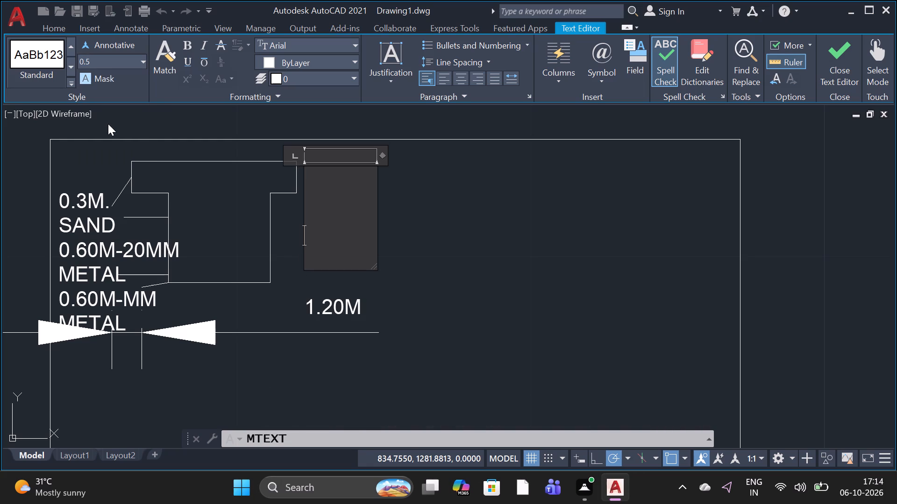
{"action": "key", "text": "Return"}
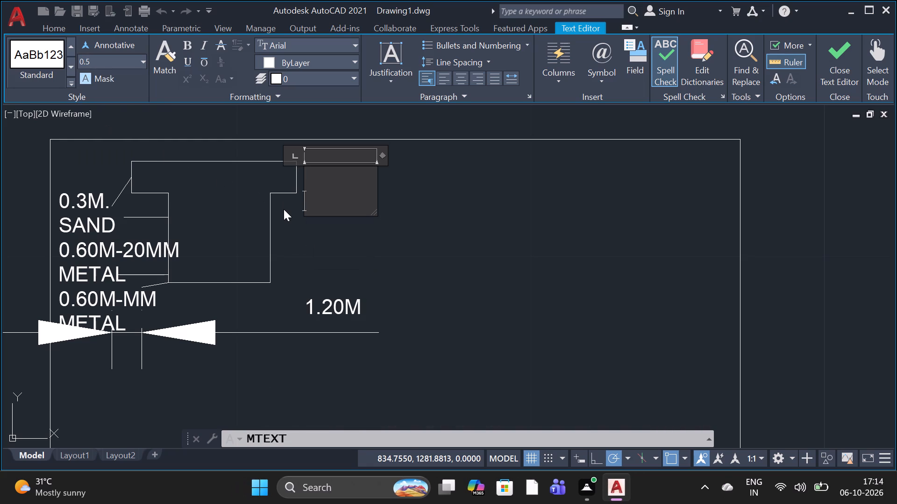
{"action": "type", "text": "OU"}
{"action": "key", "text": "t"}
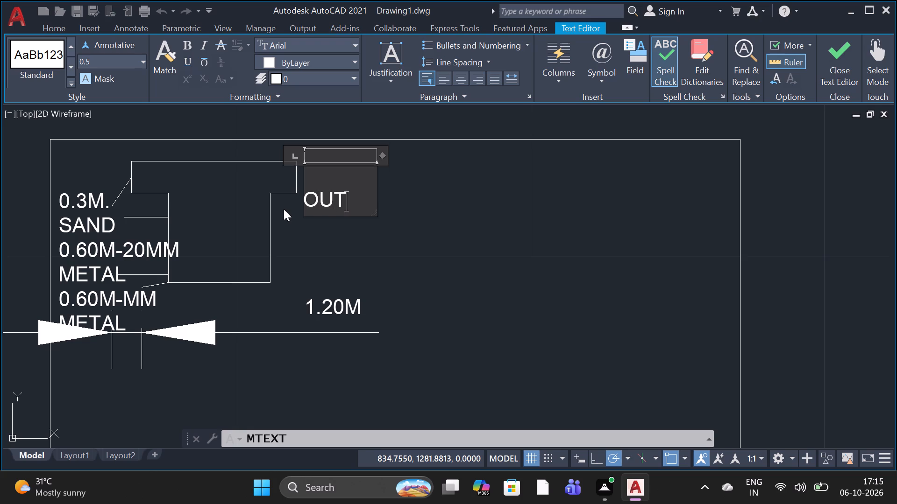
{"action": "type", "text": "LET"}
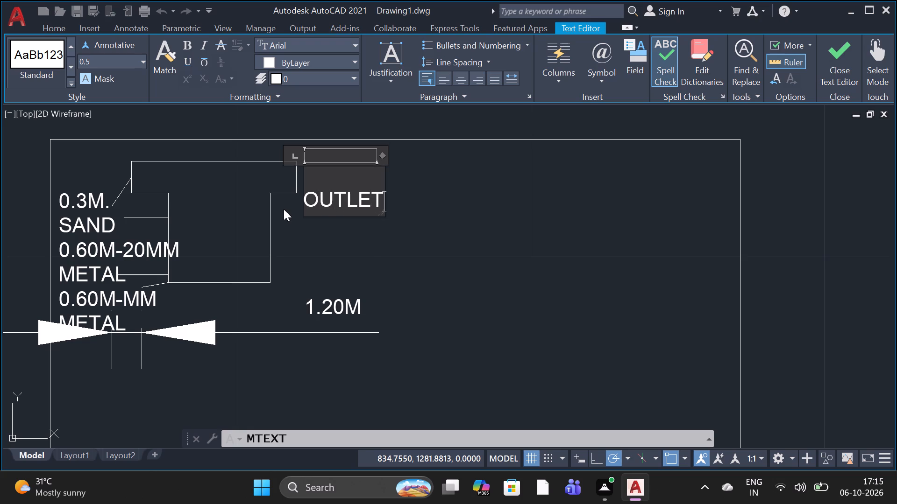
{"action": "key", "text": "space"}
{"action": "type", "text": "P"}
{"action": "key", "text": "i"}
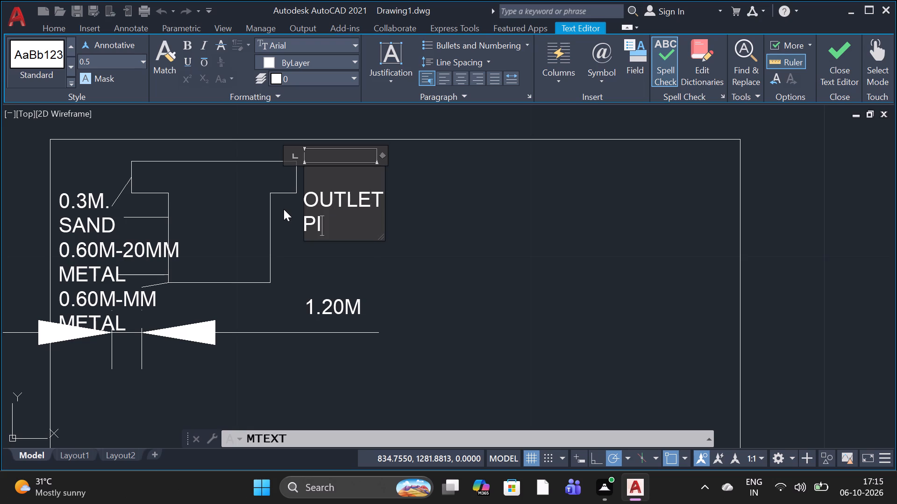
{"action": "key", "text": "o"}
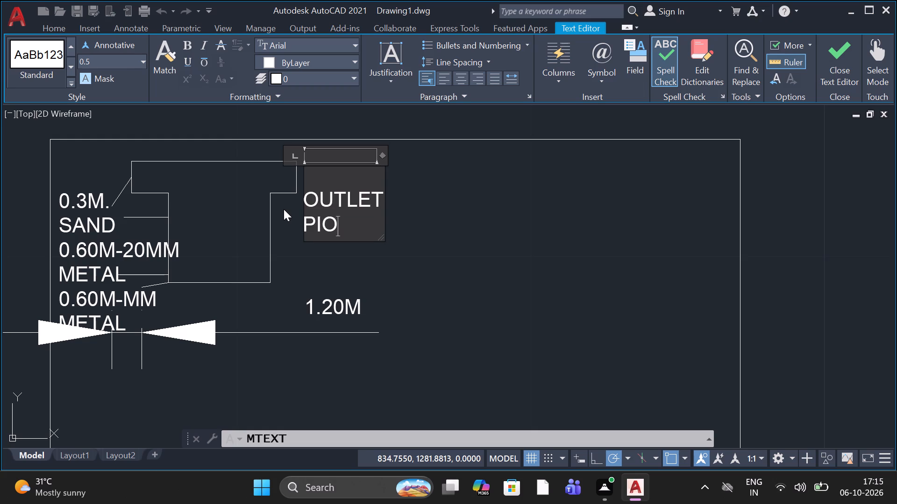
{"action": "key", "text": "BackSpace"}
{"action": "key", "text": "p"}
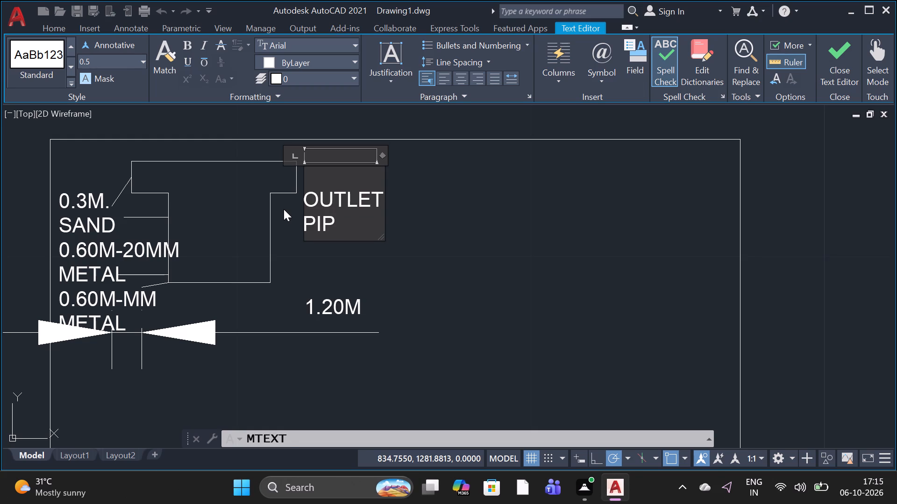
{"action": "key", "text": "e"}
{"action": "left_click", "coordinate": [320, 265]}
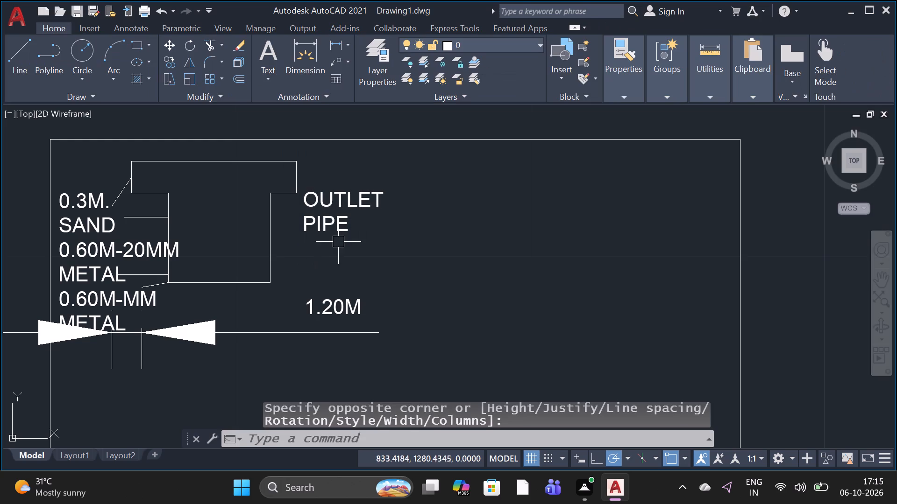
Draw a small wedge-shaped outlet pipe outline with lines from the right edge of the T's top bar to above the "OUTLET PIPE" note.
{"action": "scroll", "coordinate": [341, 235], "scroll_direction": "down", "scroll_amount": 1}
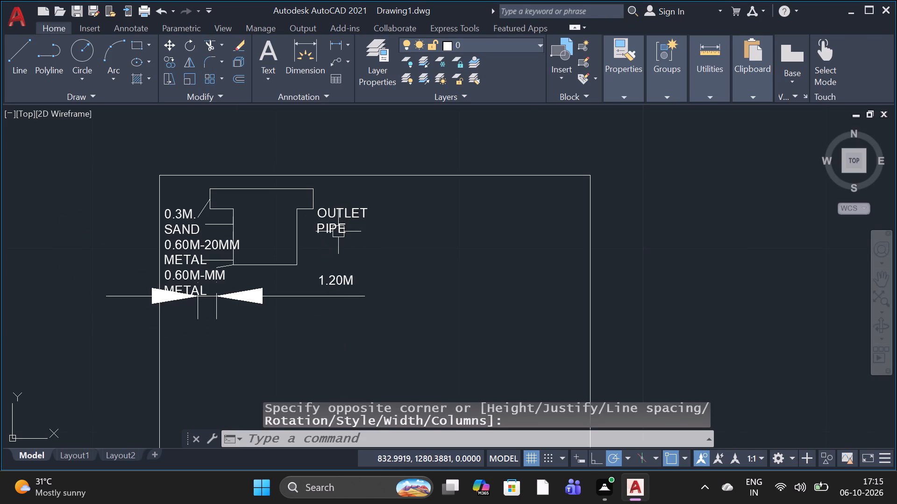
{"action": "scroll", "coordinate": [335, 190], "scroll_direction": "up", "scroll_amount": 1}
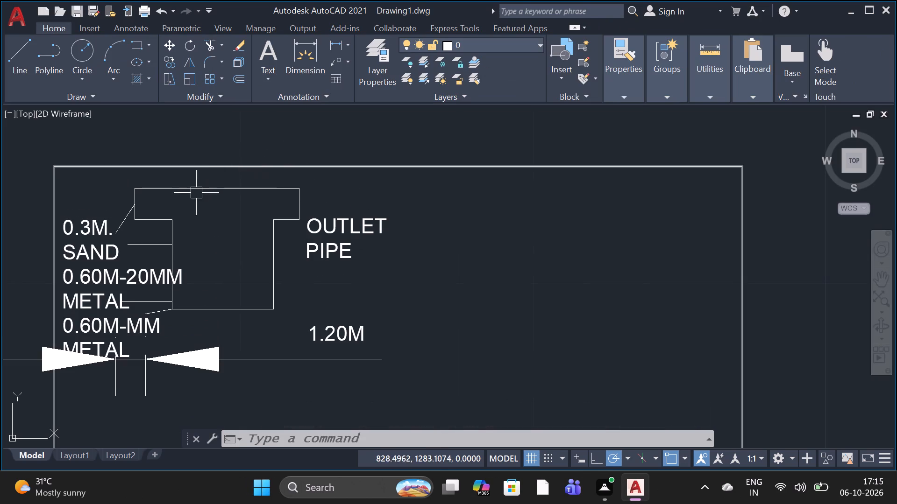
{"action": "left_click", "coordinate": [22, 72]}
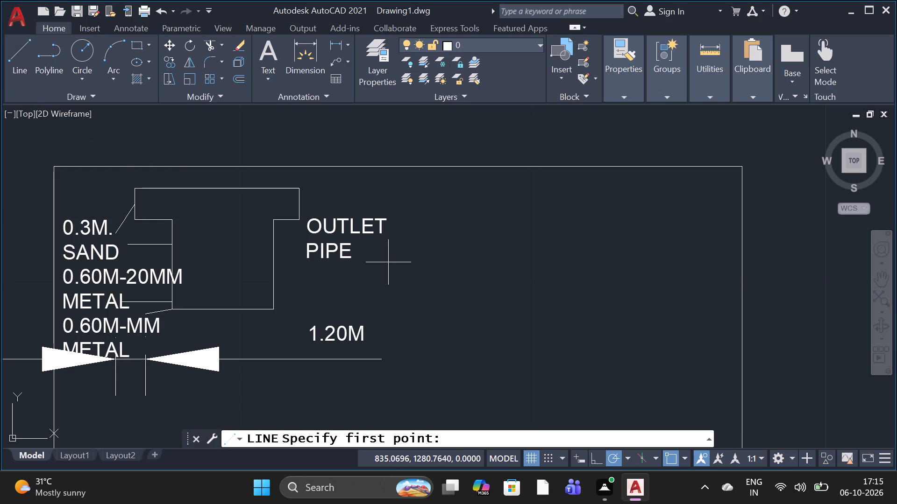
{"action": "left_click", "coordinate": [299, 202]}
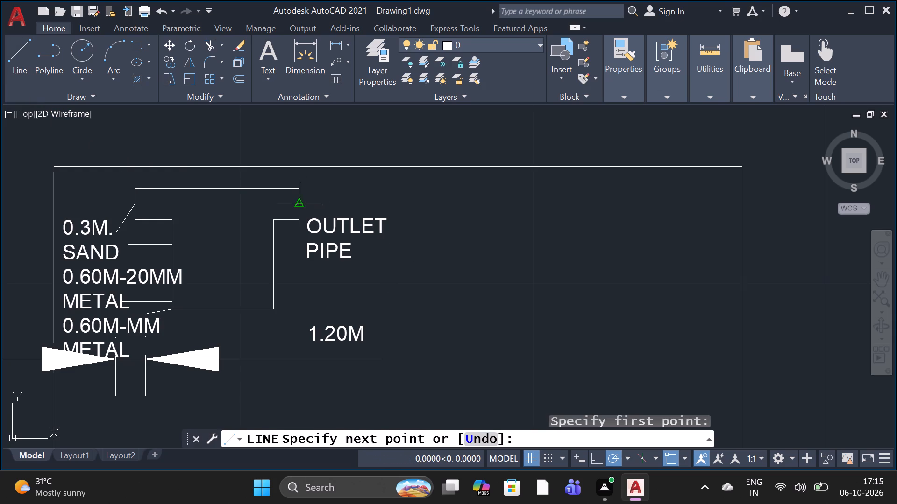
{"action": "left_click", "coordinate": [337, 208]}
{"action": "left_click", "coordinate": [335, 214]}
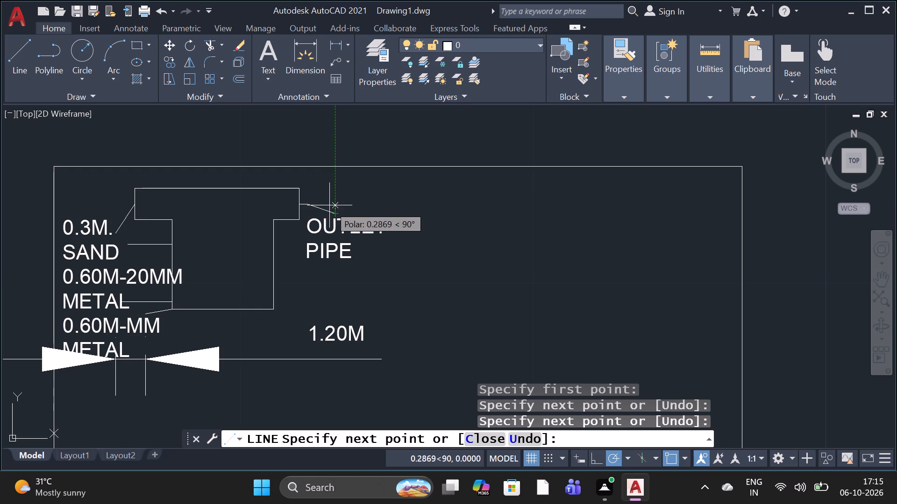
{"action": "left_click", "coordinate": [329, 205]}
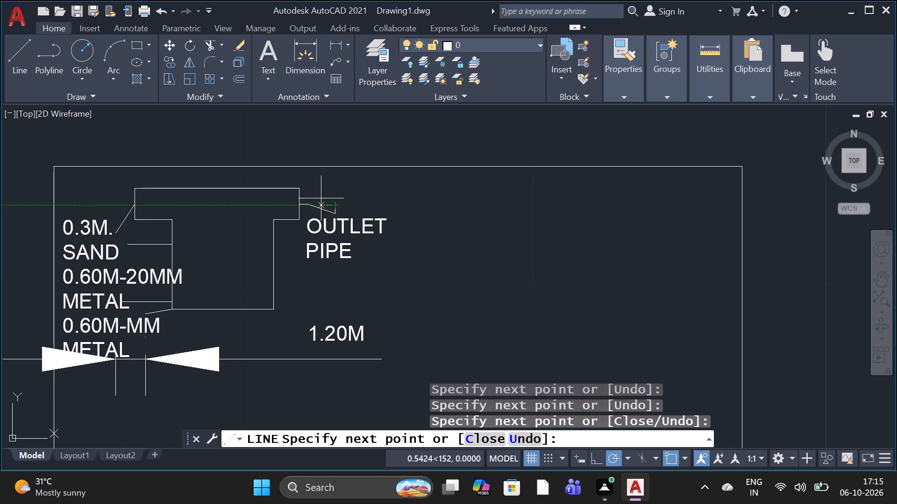
{"action": "left_click", "coordinate": [322, 198]}
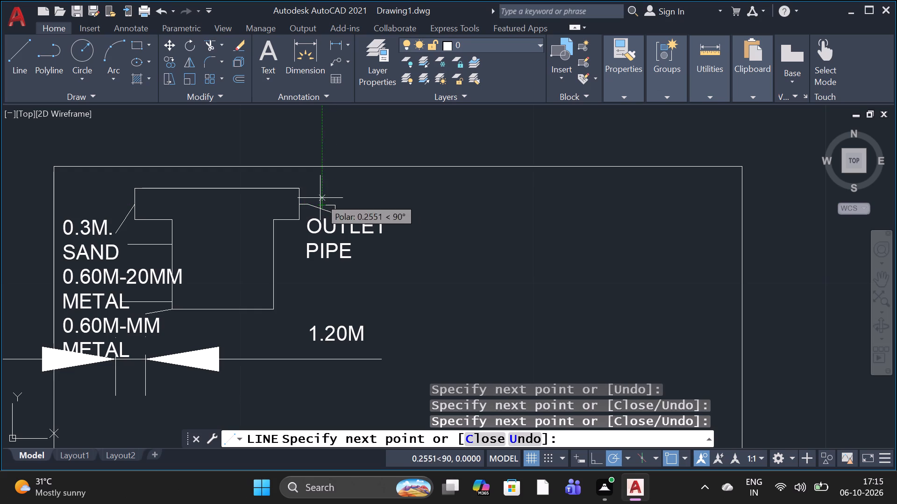
{"action": "left_click", "coordinate": [295, 196]}
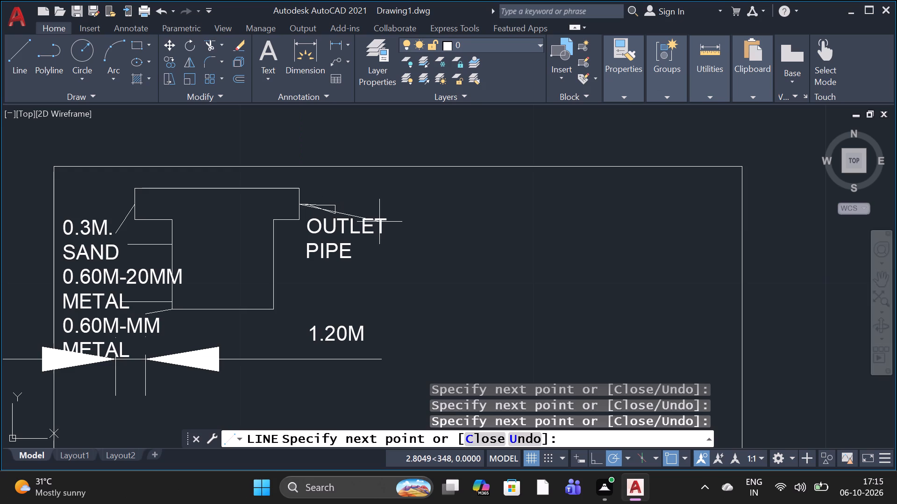
{"action": "key", "text": "space"}
Draw a rectangle about 6.5 by 5.3 units inside the frame, below the T-shaped detail and its 1.20M dimension.
{"action": "scroll", "coordinate": [380, 267], "scroll_direction": "down", "scroll_amount": 1}
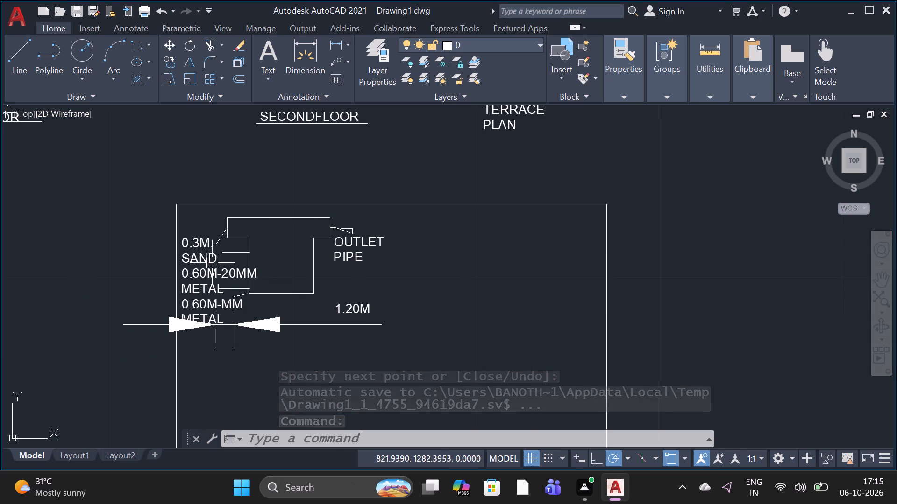
{"action": "scroll", "coordinate": [227, 215], "scroll_direction": "down", "scroll_amount": 2}
{"action": "scroll", "coordinate": [246, 323], "scroll_direction": "up", "scroll_amount": 1}
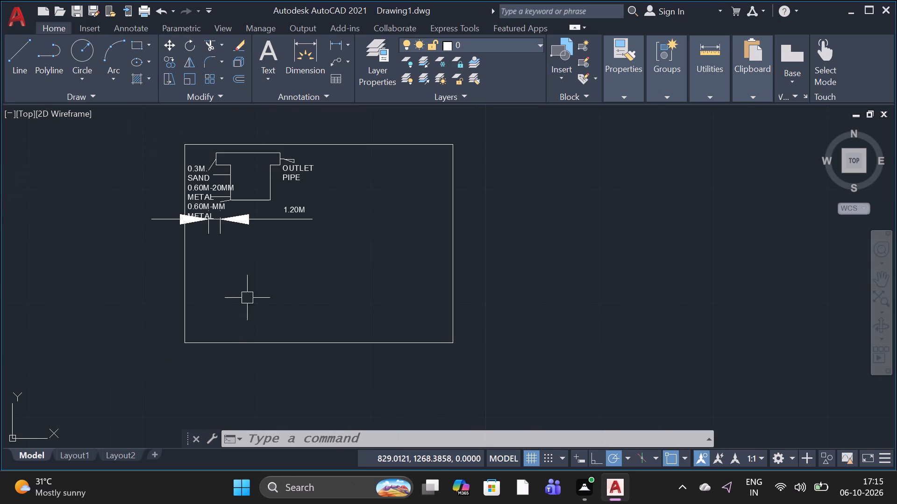
{"action": "left_click", "coordinate": [132, 42]}
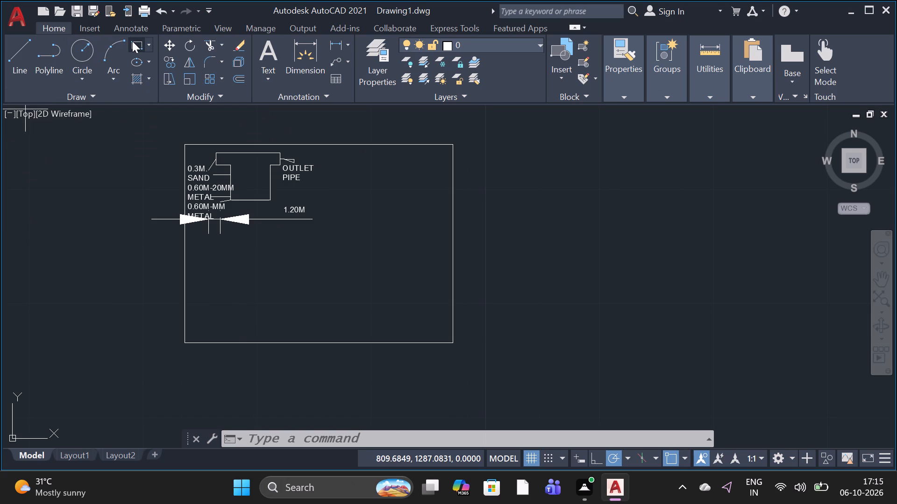
{"action": "left_click", "coordinate": [228, 258]}
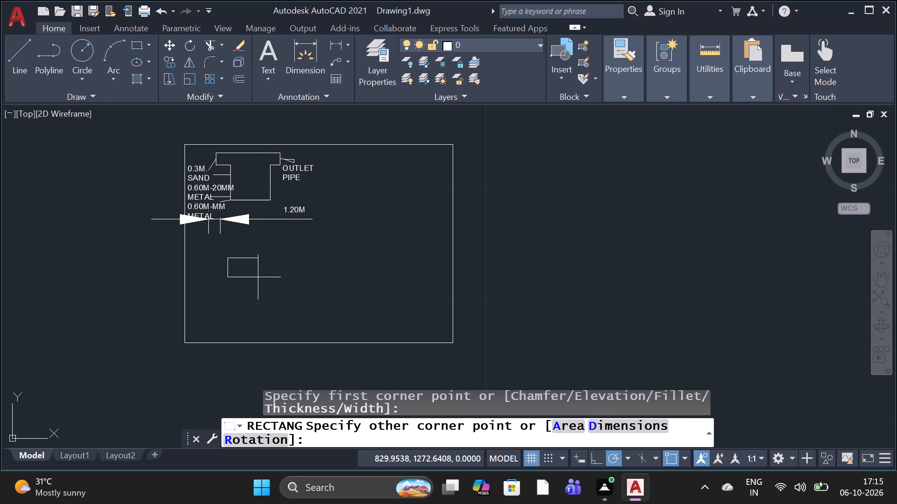
{"action": "left_click", "coordinate": [302, 318]}
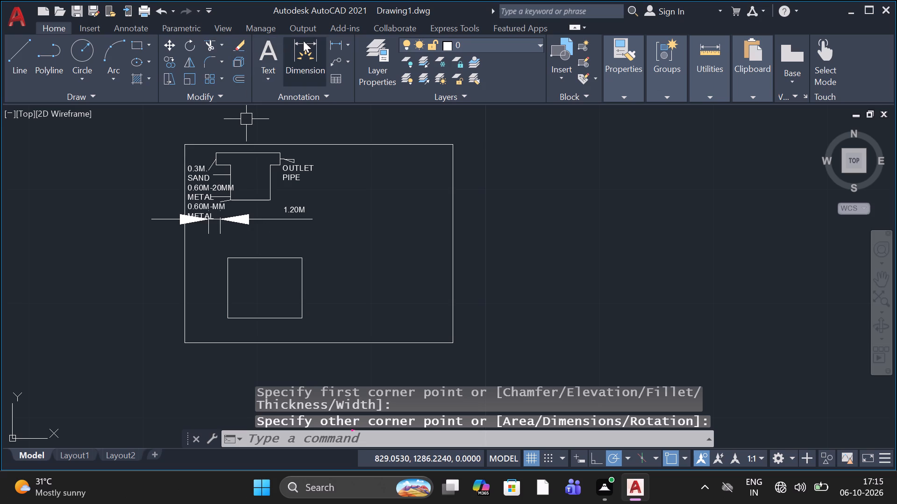
Draw a second rectangle about 5.4 by 4.3 units inside the new rectangle, leaving a roughly even border around it.
{"action": "left_click", "coordinate": [130, 45]}
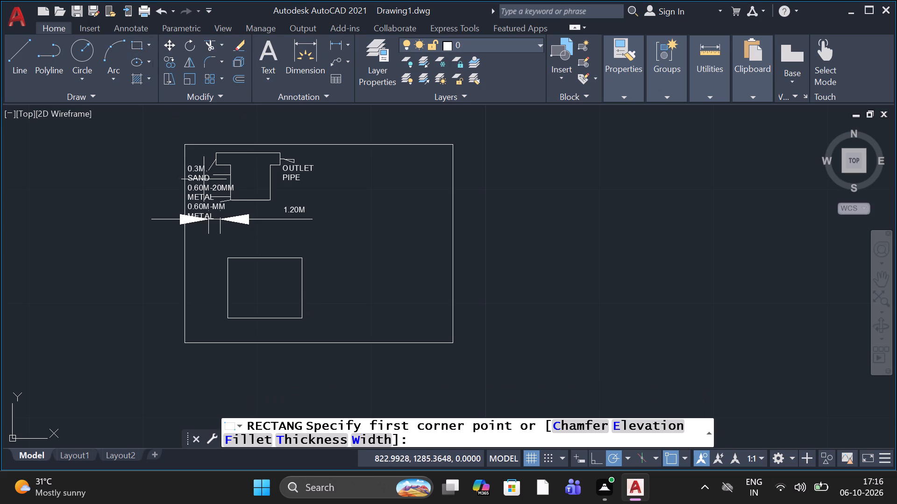
{"action": "scroll", "coordinate": [263, 283], "scroll_direction": "up", "scroll_amount": 1}
{"action": "scroll", "coordinate": [215, 257], "scroll_direction": "up", "scroll_amount": 3}
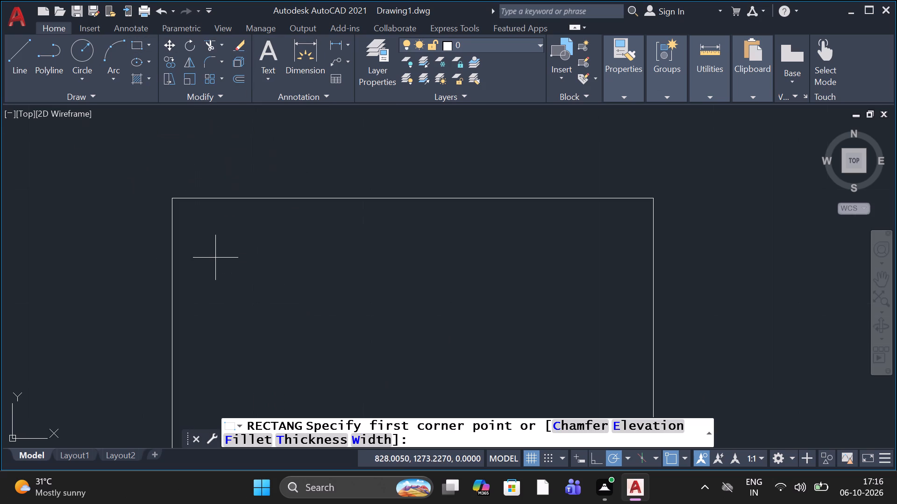
{"action": "left_click", "coordinate": [204, 232]}
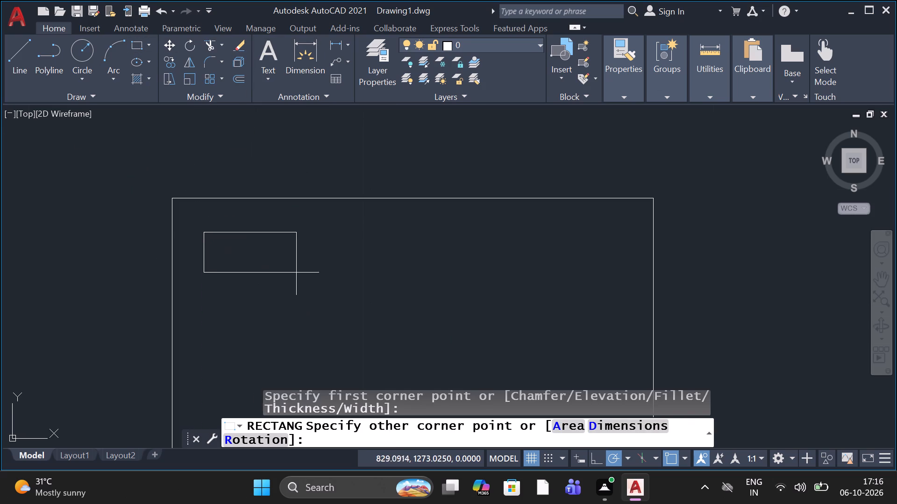
{"action": "scroll", "coordinate": [303, 266], "scroll_direction": "down", "scroll_amount": 2}
{"action": "scroll", "coordinate": [337, 347], "scroll_direction": "down", "scroll_amount": 2}
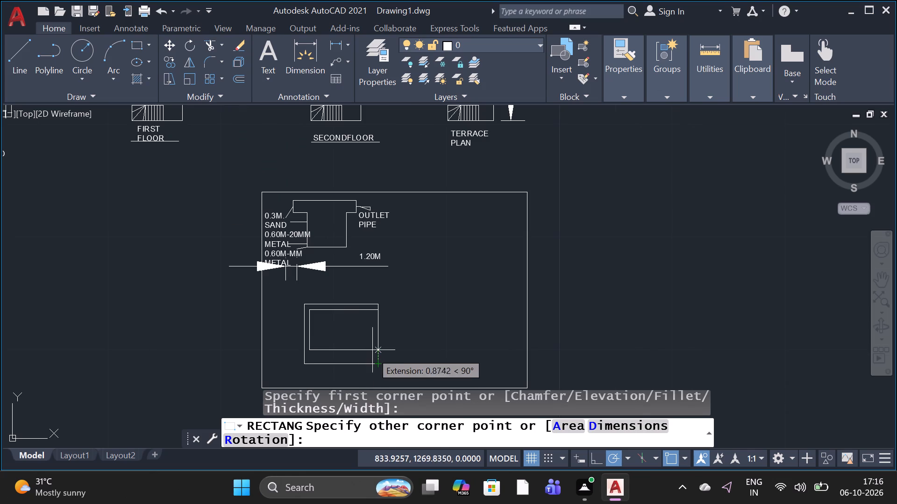
{"action": "scroll", "coordinate": [366, 357], "scroll_direction": "up", "scroll_amount": 3}
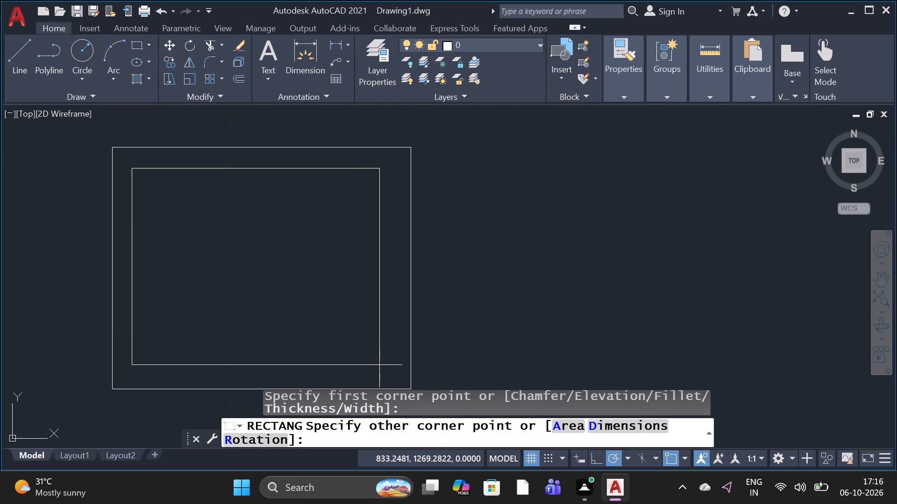
{"action": "left_click", "coordinate": [381, 366]}
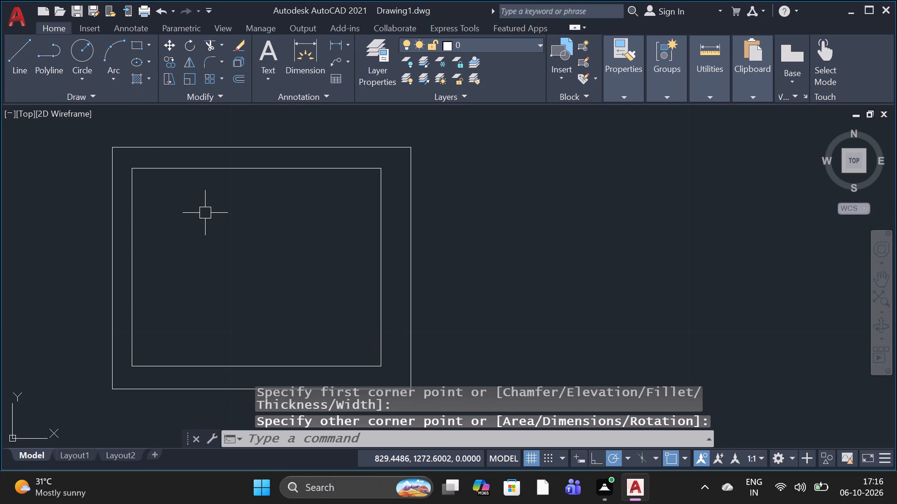
Add the multiline text "1.2MX1.2M" at text height 0.5 inside the inner rectangle of the double-rectangle detail.
{"action": "type", "text": "T"}
{"action": "key", "text": "space"}
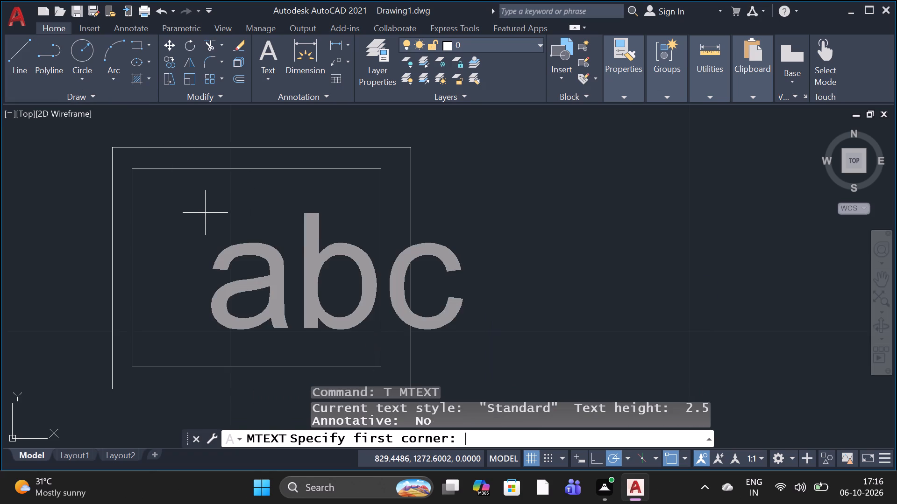
{"action": "left_click", "coordinate": [157, 225]}
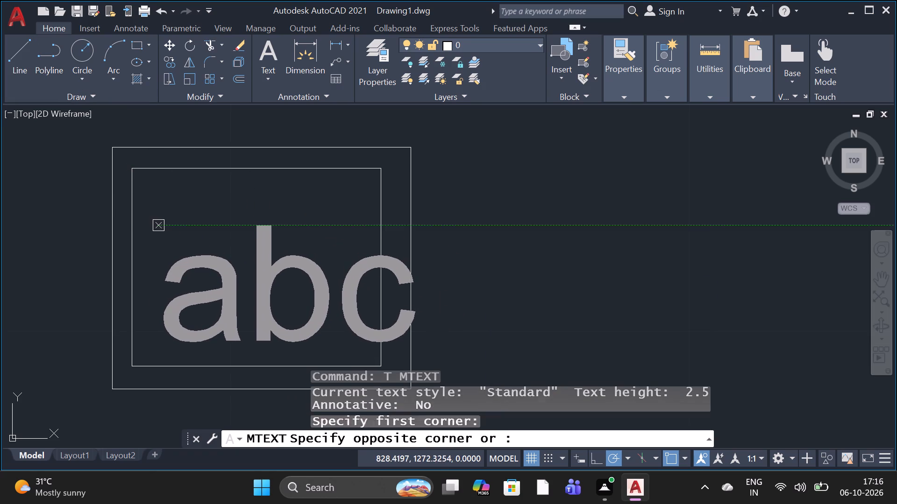
{"action": "left_click", "coordinate": [347, 342]}
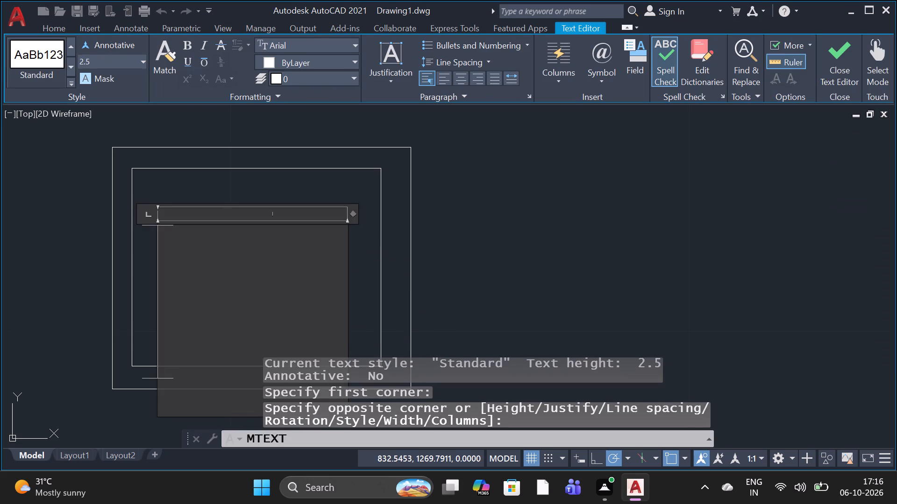
{"action": "left_click", "coordinate": [113, 65]}
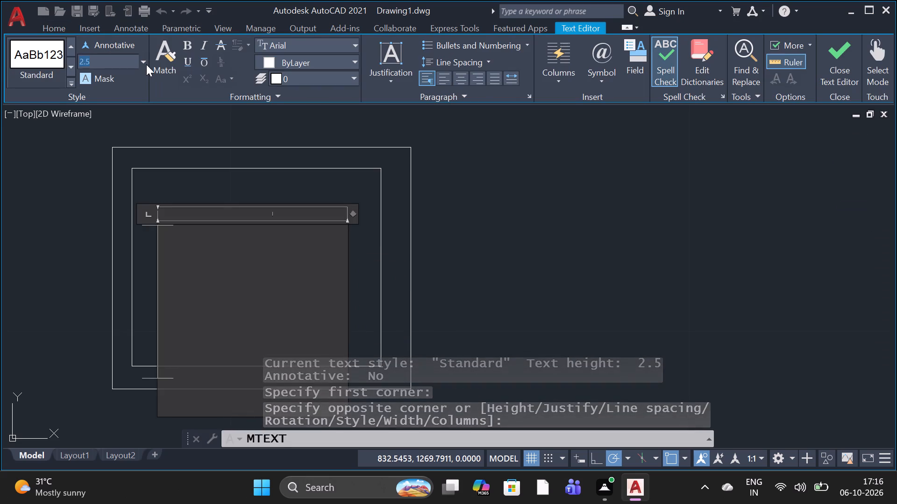
{"action": "left_click", "coordinate": [146, 64]}
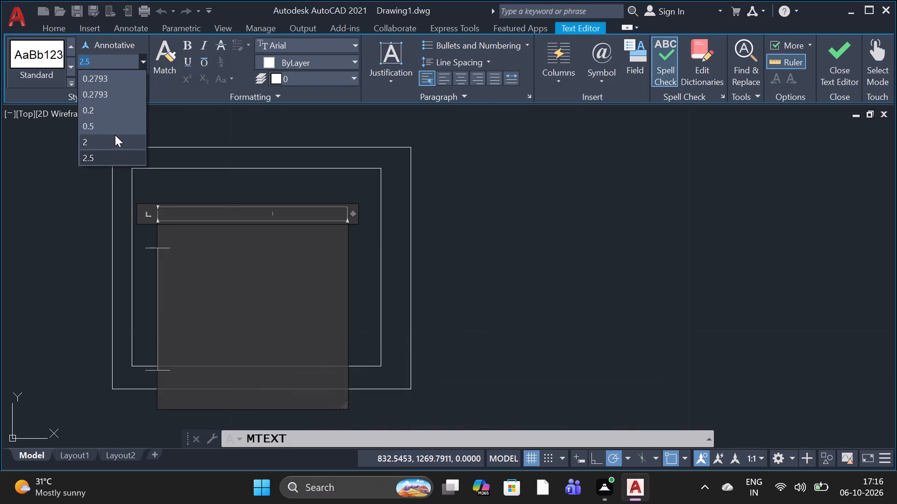
{"action": "left_click", "coordinate": [120, 127]}
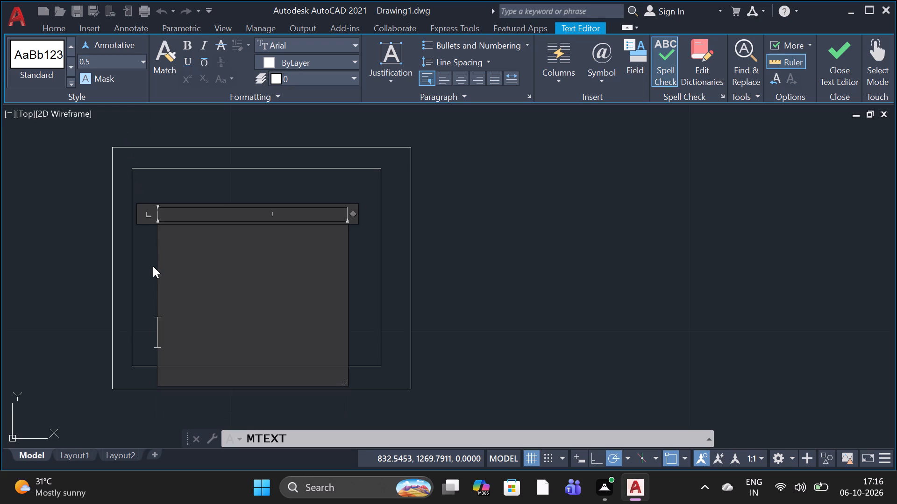
{"action": "type", "text": "1,"}
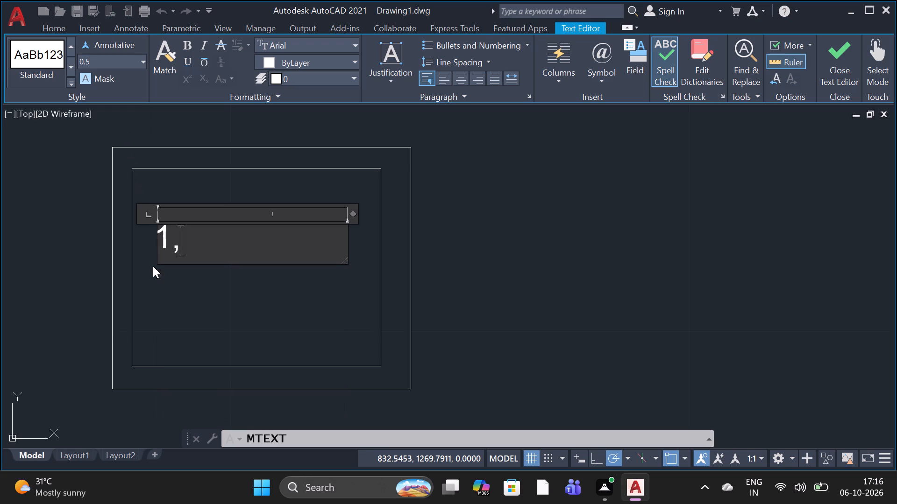
{"action": "key", "text": "BackSpace"}
{"action": "key", "text": "period"}
{"action": "key", "text": "2"}
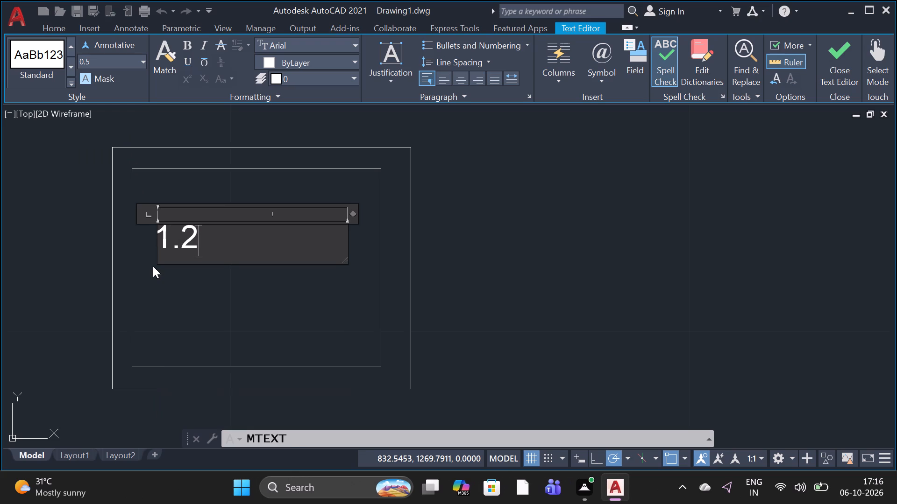
{"action": "type", "text": "MX"}
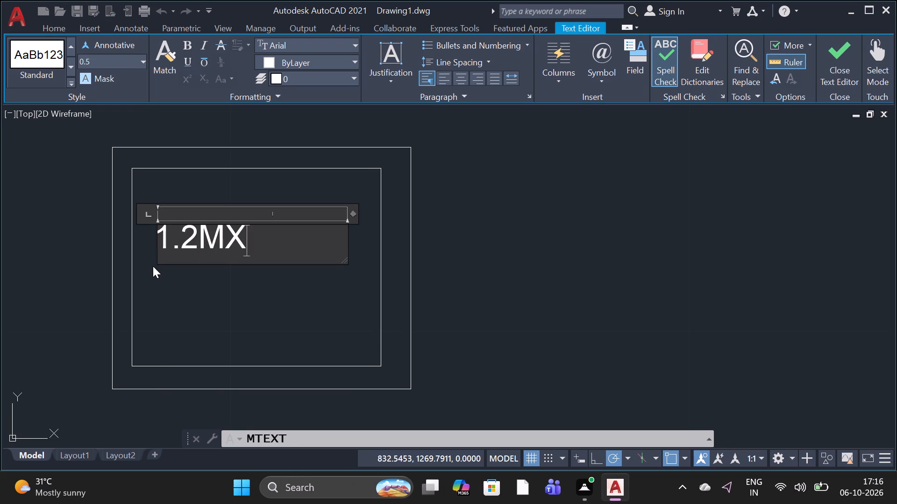
{"action": "key", "text": "1"}
{"action": "type", "text": ".2"}
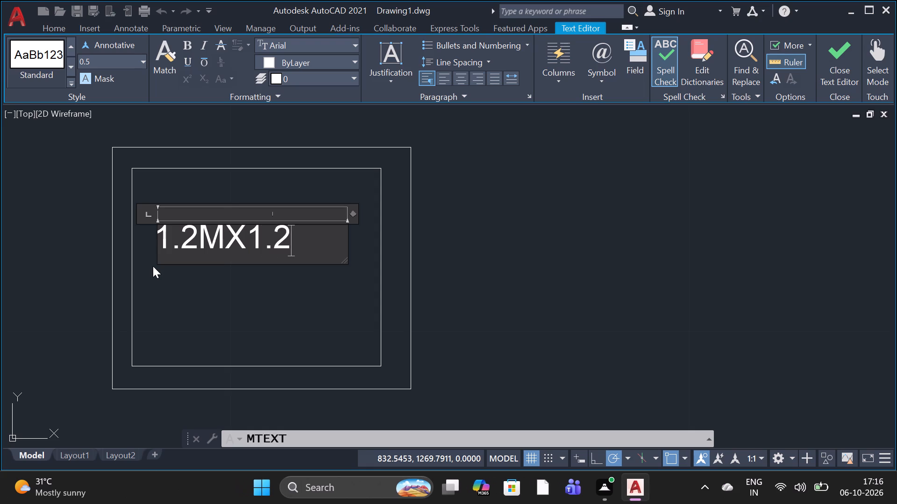
{"action": "key", "text": "m"}
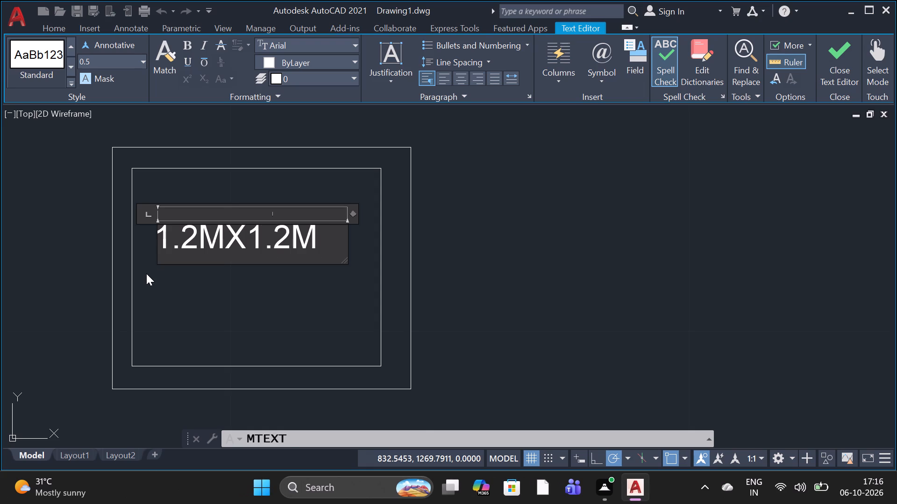
{"action": "left_click", "coordinate": [146, 273]}
Add the caption "RAIN WATAR HARVESTING PIT" at text height 0.5 below the double-rectangle detail, with a blank line before the text.
{"action": "scroll", "coordinate": [146, 273], "scroll_direction": "down", "scroll_amount": 2}
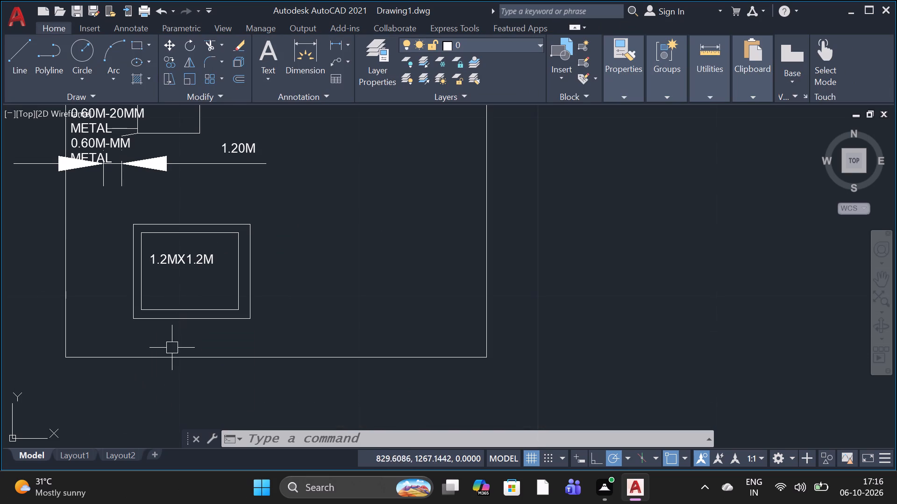
{"action": "type", "text": "T"}
{"action": "key", "text": "space"}
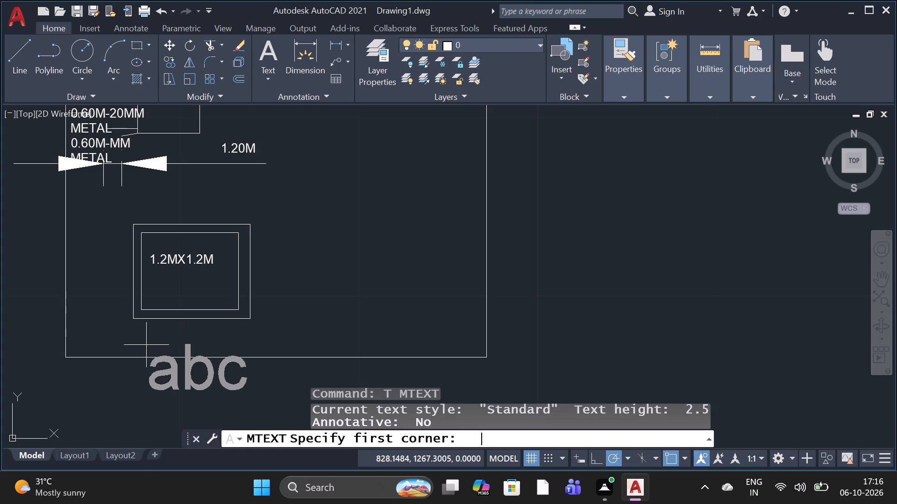
{"action": "left_click", "coordinate": [93, 324]}
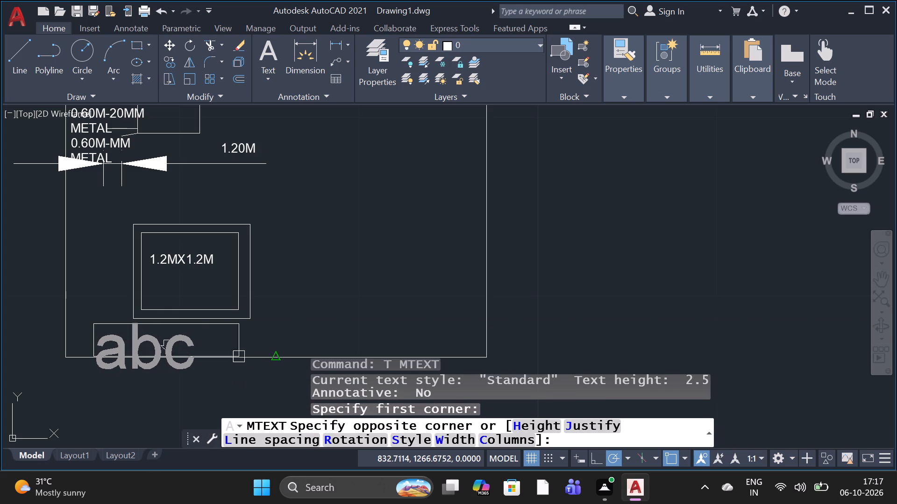
{"action": "left_click", "coordinate": [296, 355]}
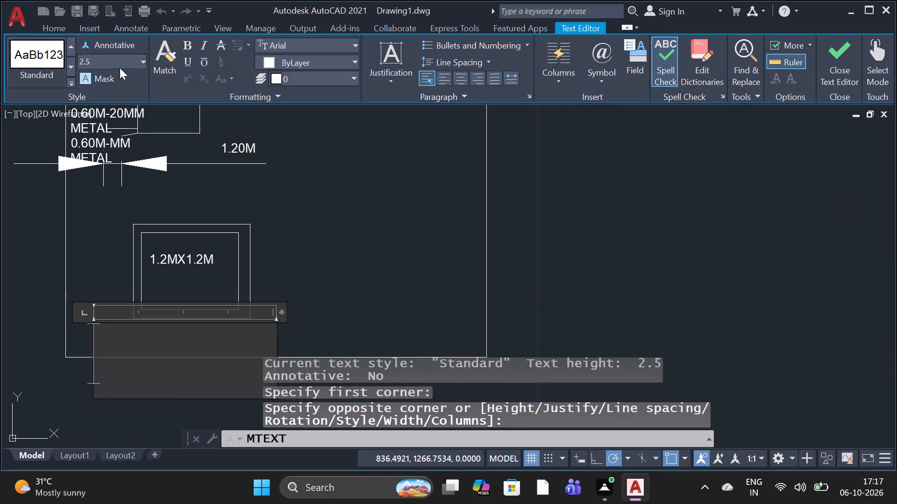
{"action": "left_click", "coordinate": [143, 60]}
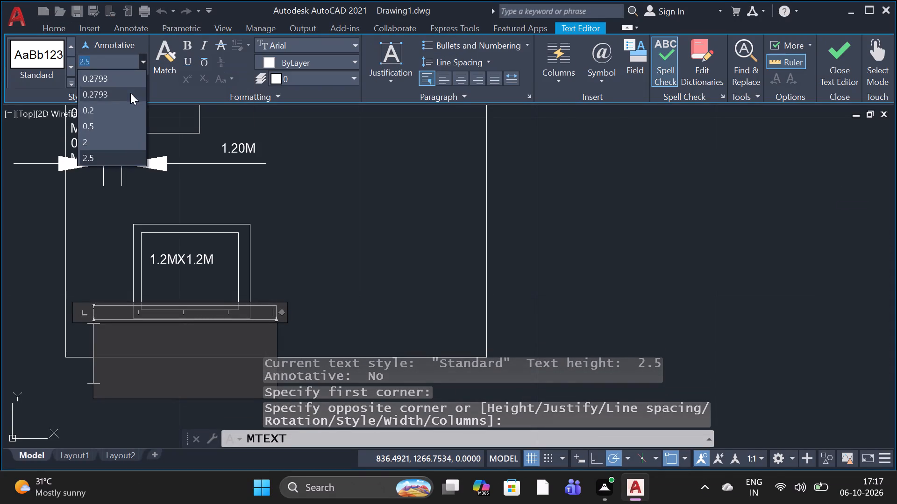
{"action": "left_click", "coordinate": [120, 125]}
{"action": "key", "text": "Return"}
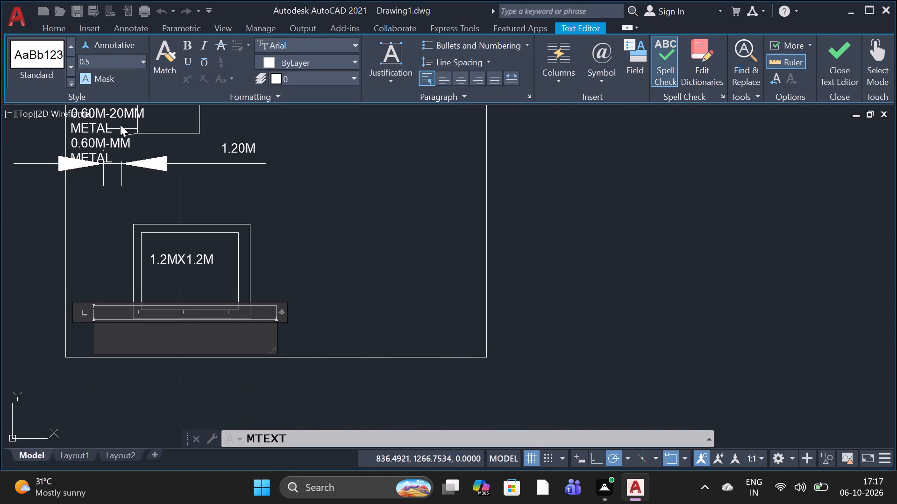
{"action": "key", "text": "r"}
{"action": "type", "text": "AIN"}
{"action": "key", "text": "space"}
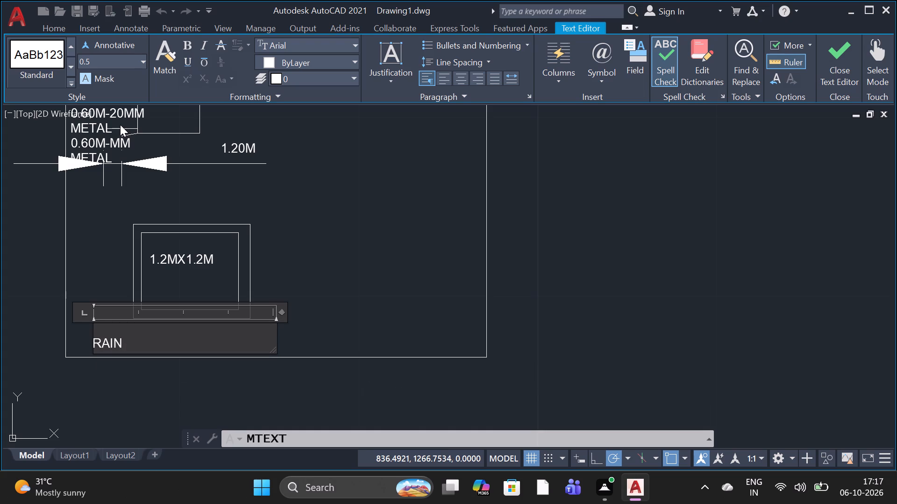
{"action": "type", "text": "WAR"}
{"action": "key", "text": "BackSpace"}
{"action": "type", "text": "TA"}
{"action": "type", "text": "R"}
{"action": "key", "text": "space"}
{"action": "type", "text": "HA"}
{"action": "key", "text": "r"}
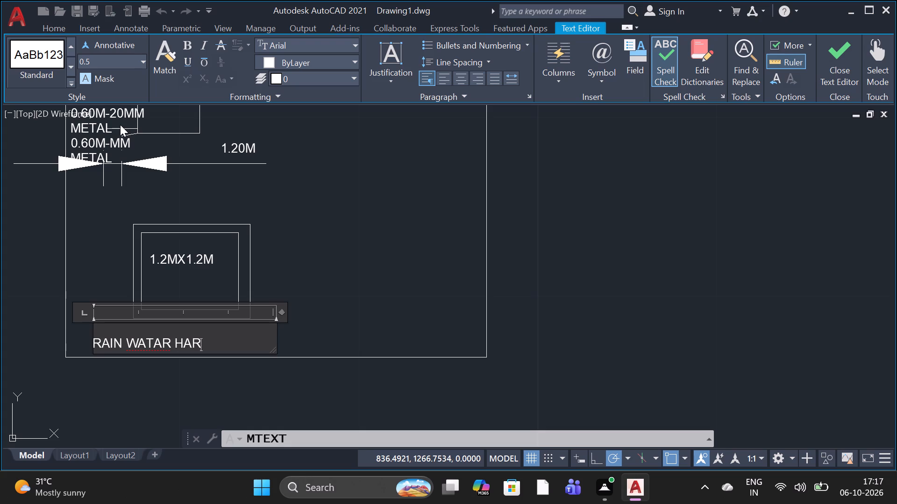
{"action": "type", "text": "VE"}
{"action": "key", "text": "s"}
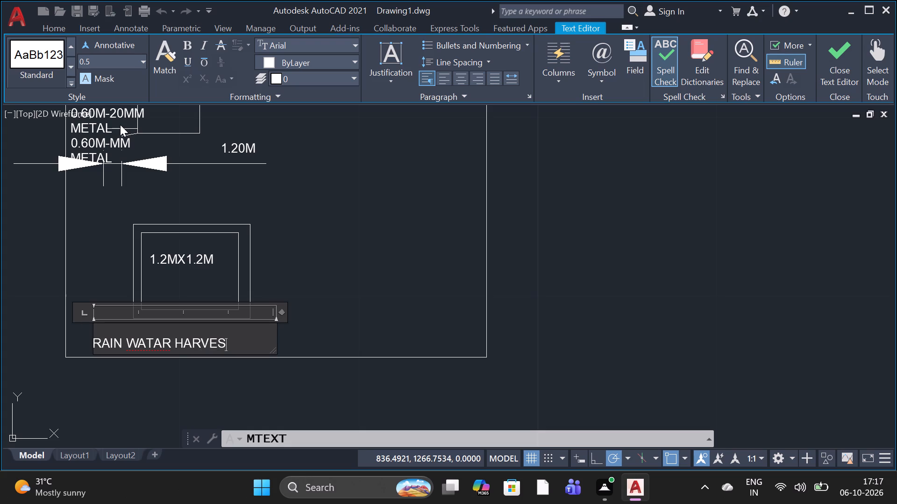
{"action": "type", "text": "TING"}
{"action": "key", "text": "space"}
{"action": "key", "text": "p"}
{"action": "key", "text": "i"}
{"action": "key", "text": "t"}
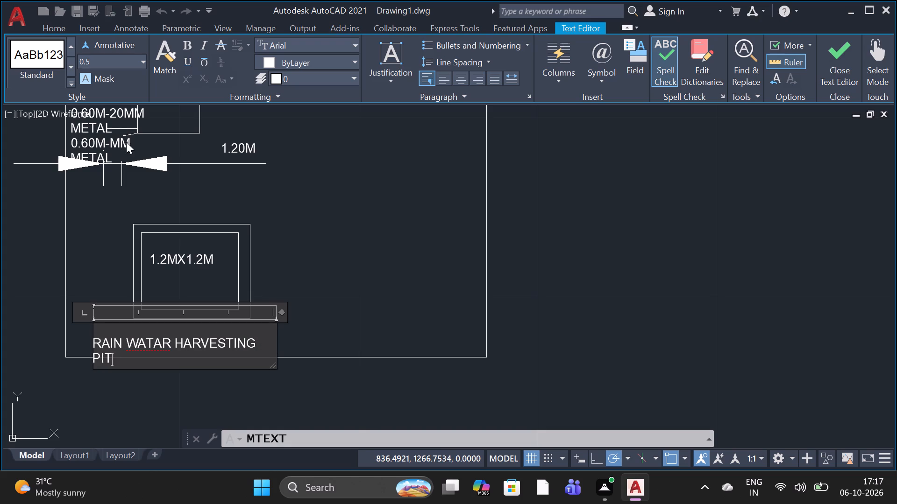
{"action": "left_click", "coordinate": [132, 416]}
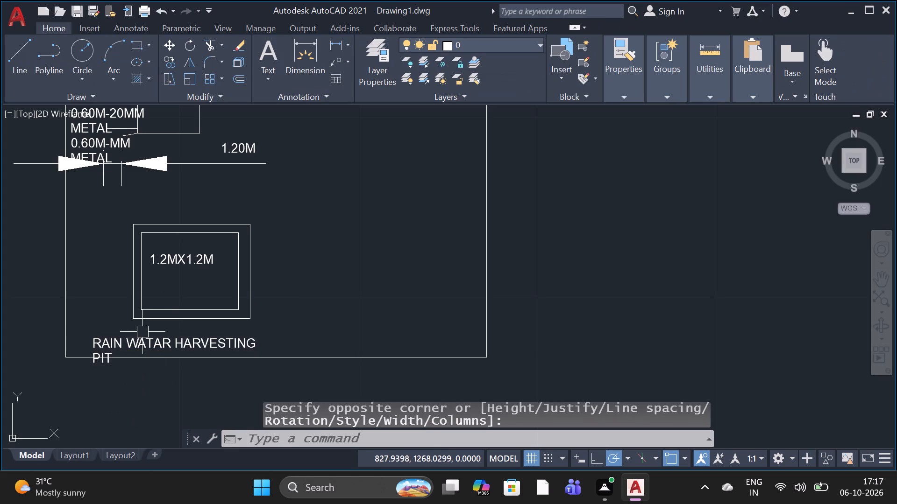
Move the "RAIN WATAR HARVESTING PIT" caption about 1 unit up and to the right, so it sits inside the frame.
{"action": "left_click", "coordinate": [140, 339]}
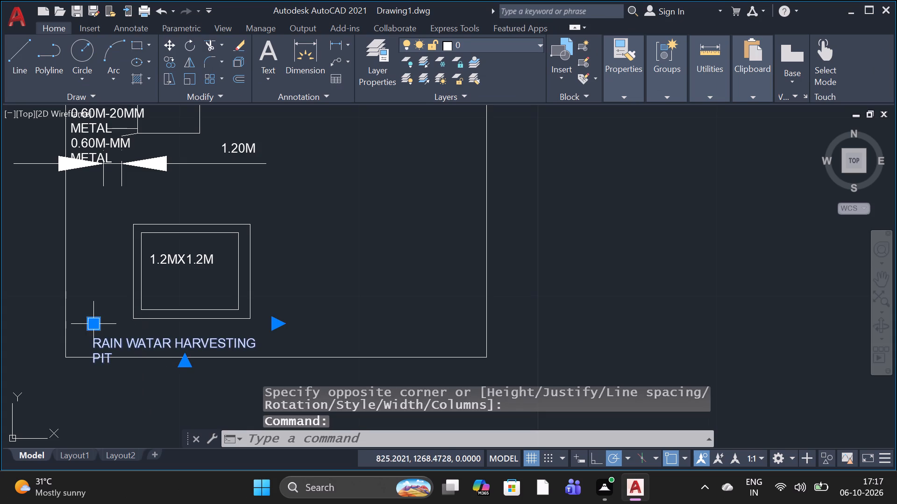
{"action": "left_click", "coordinate": [99, 323]}
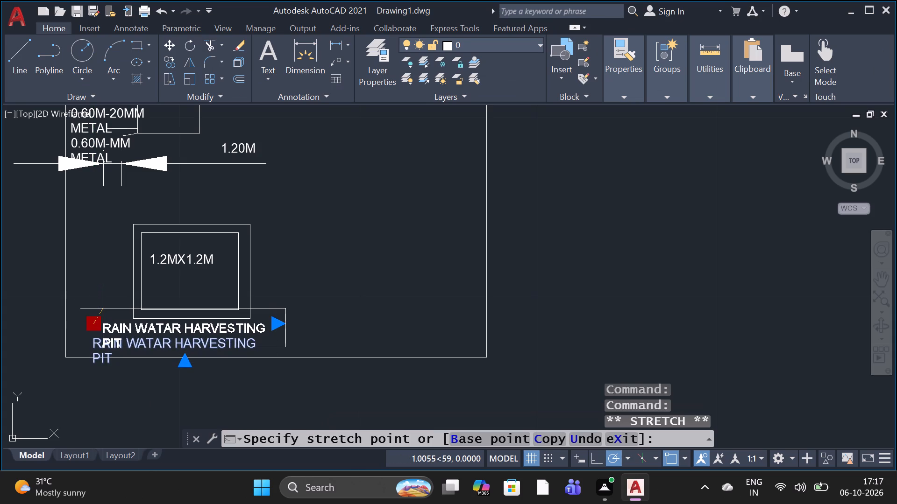
{"action": "left_click", "coordinate": [103, 308]}
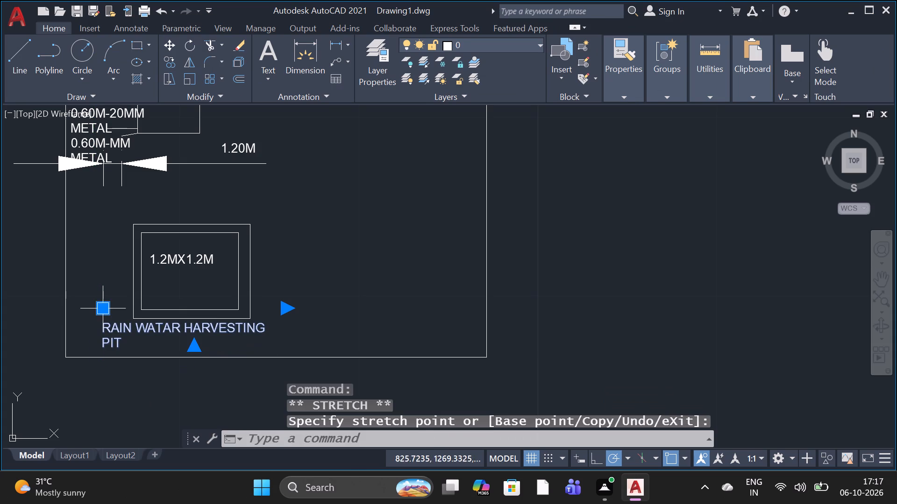
{"action": "key", "text": "Escape"}
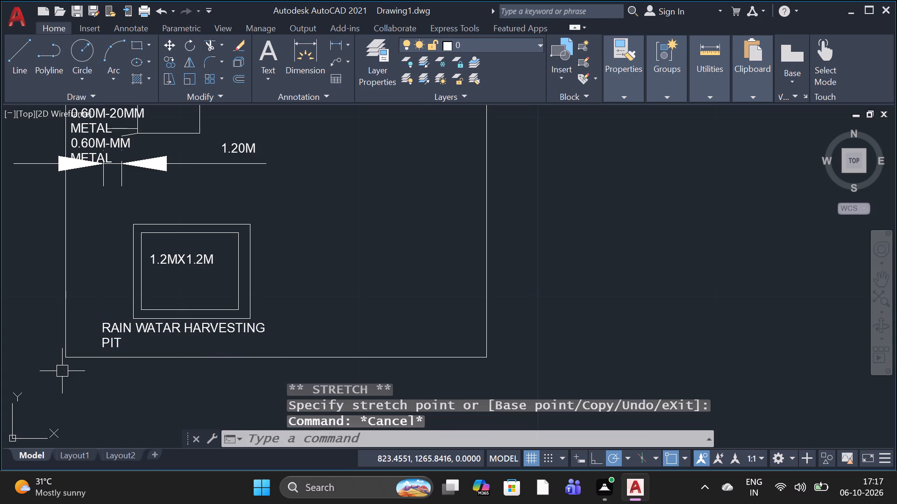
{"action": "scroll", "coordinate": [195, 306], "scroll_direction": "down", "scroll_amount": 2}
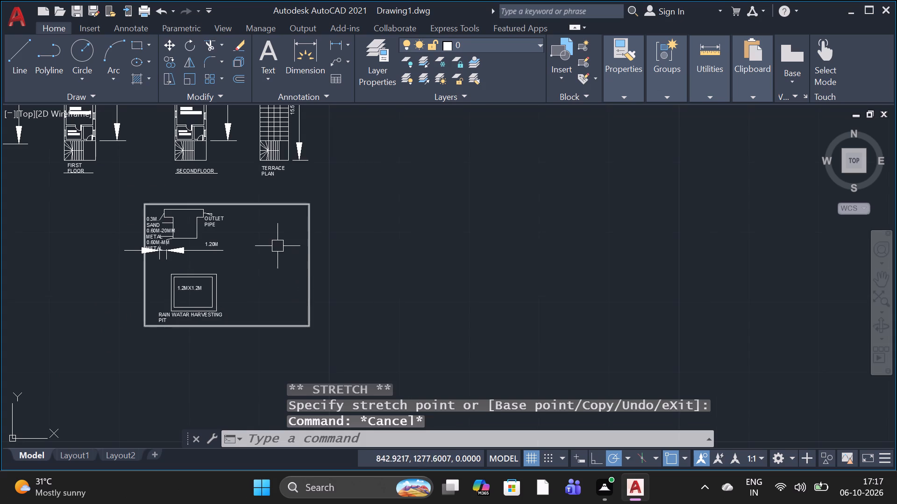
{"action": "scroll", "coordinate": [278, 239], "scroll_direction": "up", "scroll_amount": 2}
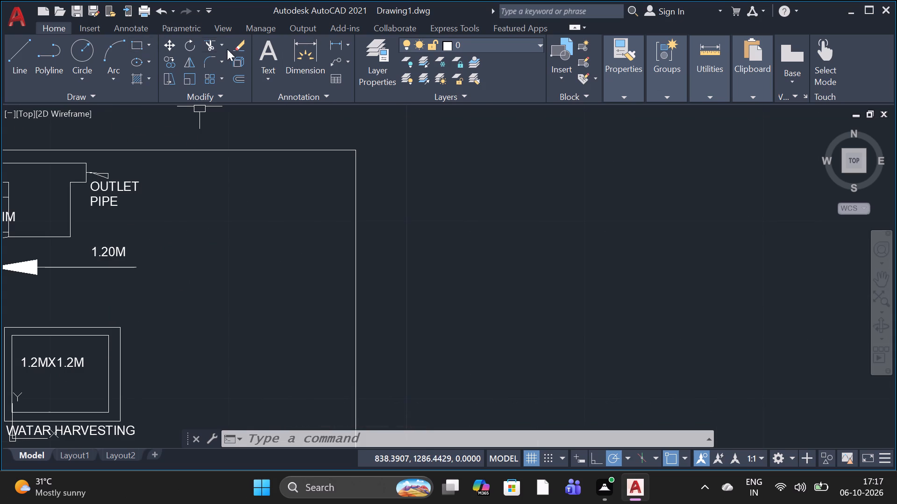
Draw a rectangle about 9.7 by 6.4 units inside the frame, beside the T-shaped section and its OUTLET PIPE label.
{"action": "left_click", "coordinate": [140, 48]}
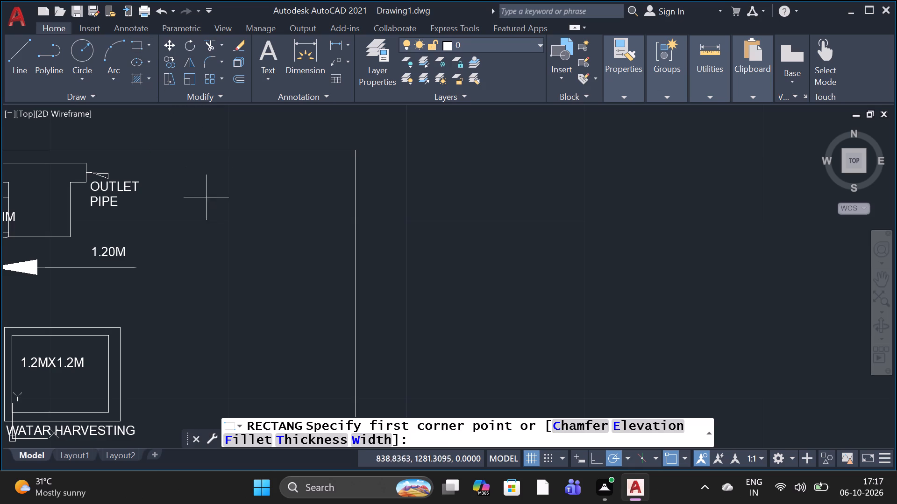
{"action": "left_click", "coordinate": [166, 175]}
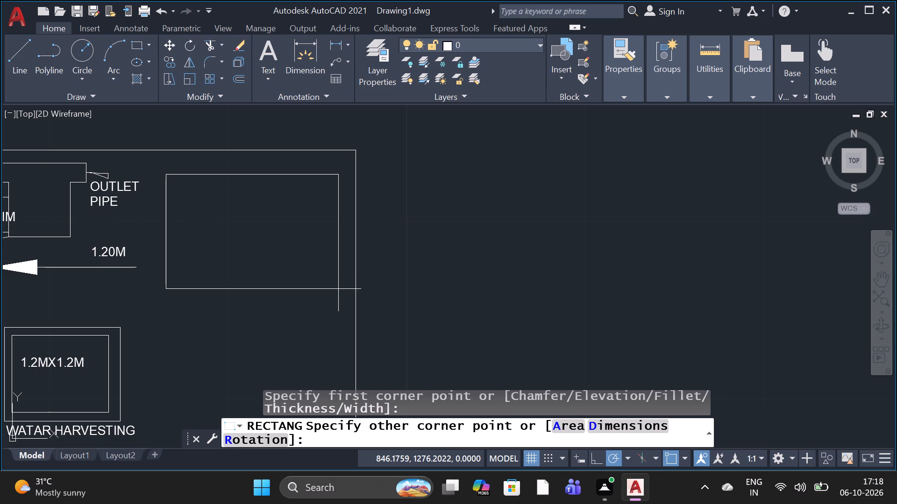
{"action": "left_click", "coordinate": [338, 289]}
Draw a second rectangle about 8.6 by 5.4 units inside the new rectangle, leaving a narrow border all around.
{"action": "left_click", "coordinate": [142, 48]}
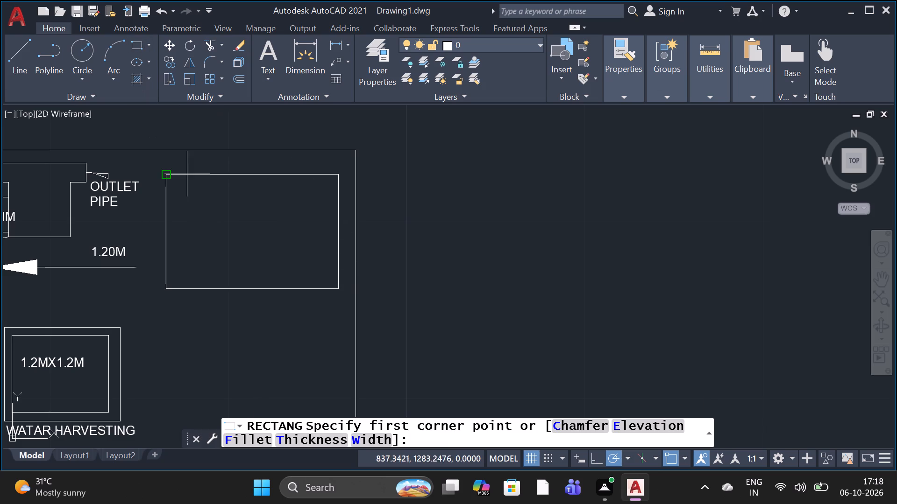
{"action": "scroll", "coordinate": [196, 201], "scroll_direction": "up", "scroll_amount": 1}
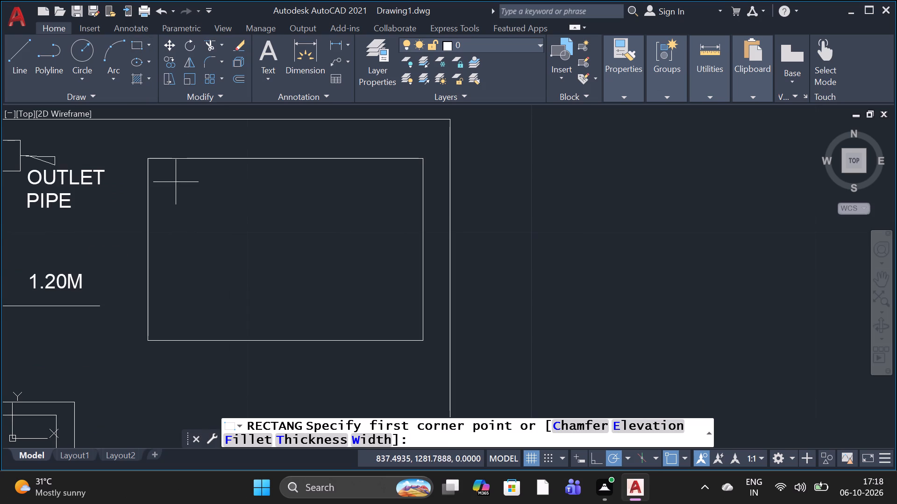
{"action": "left_click", "coordinate": [165, 175]}
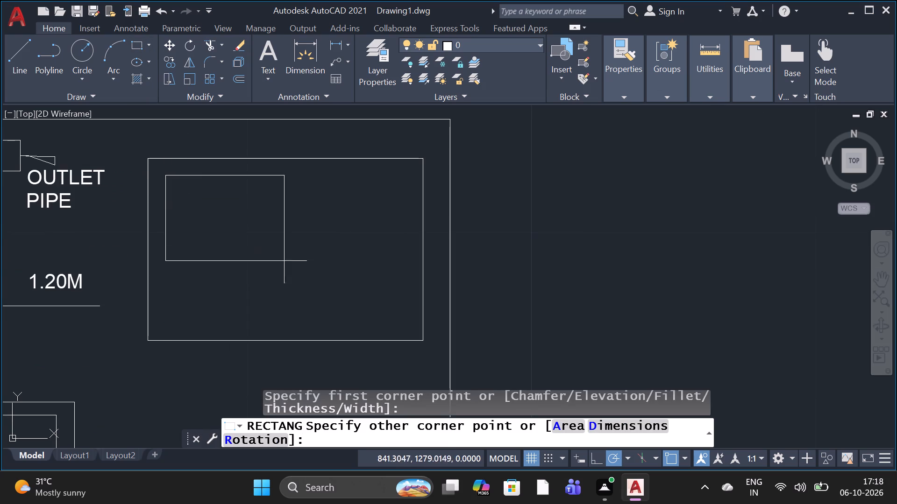
{"action": "left_click", "coordinate": [410, 328]}
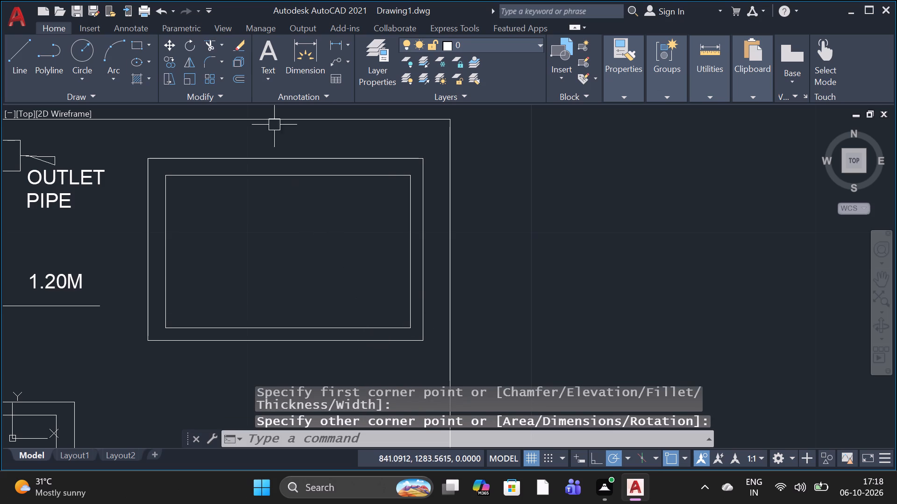
Draw a zigzag line from the inner rectangle's top-edge midpoint: about 1.56 units left, 2.3 down, a slant up-right, and about 1.03 down-right.
{"action": "left_click", "coordinate": [10, 58]}
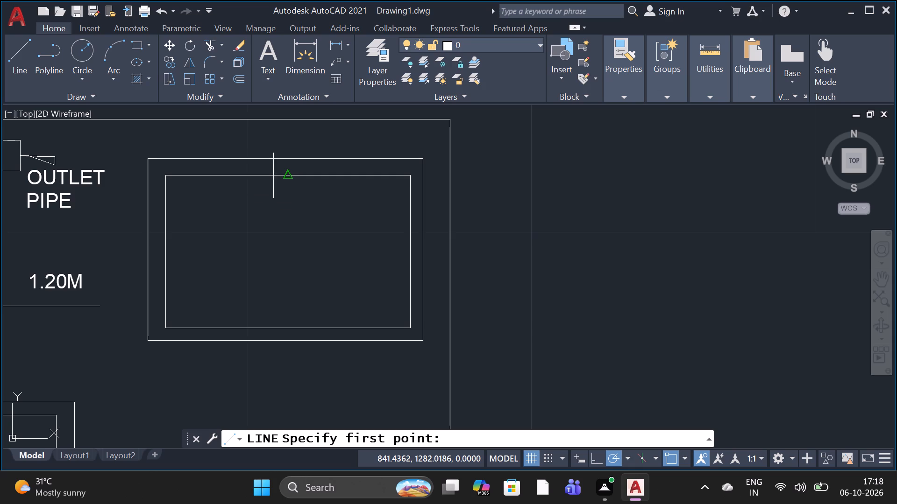
{"action": "left_click", "coordinate": [292, 180]}
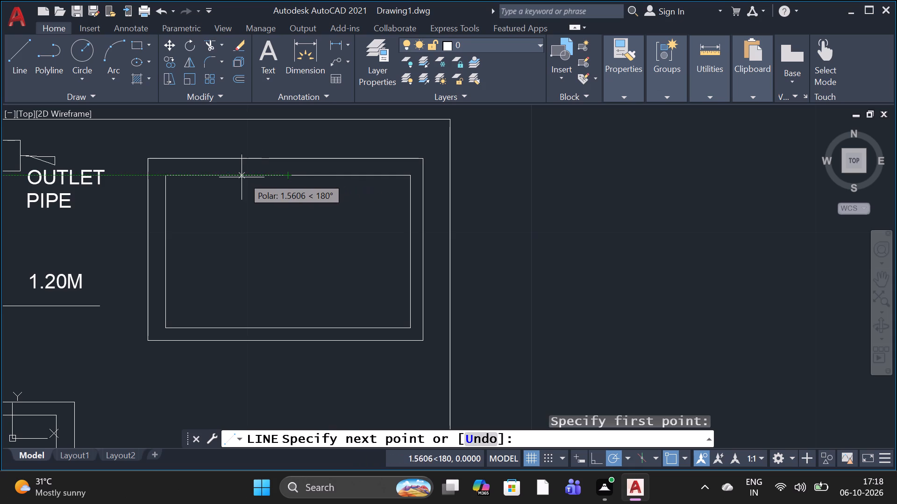
{"action": "left_click", "coordinate": [242, 178]}
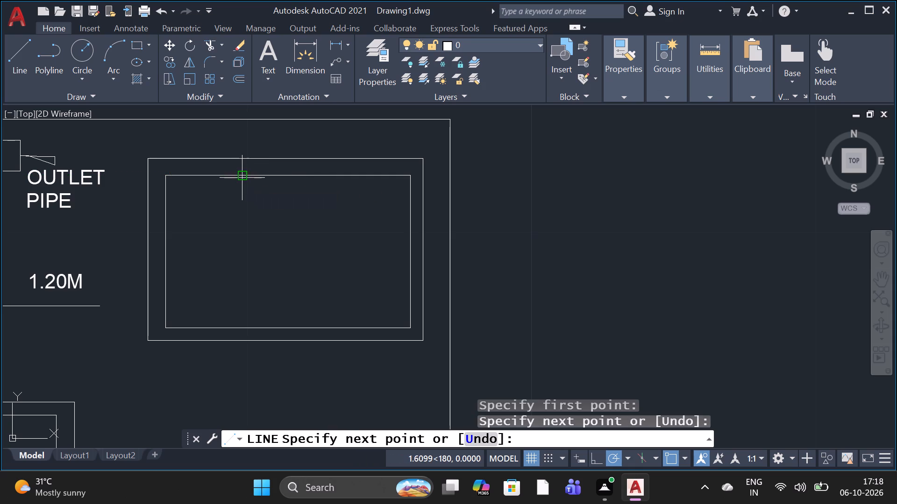
{"action": "left_click", "coordinate": [236, 242]}
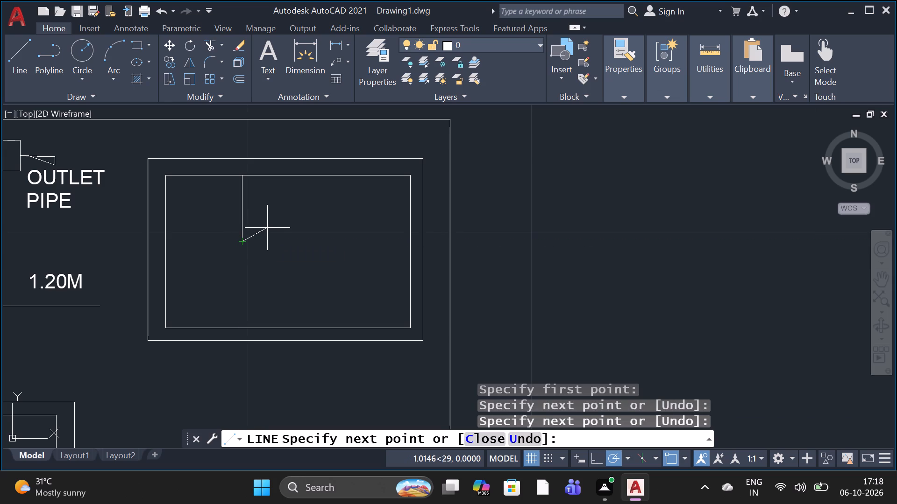
{"action": "left_click", "coordinate": [271, 225]}
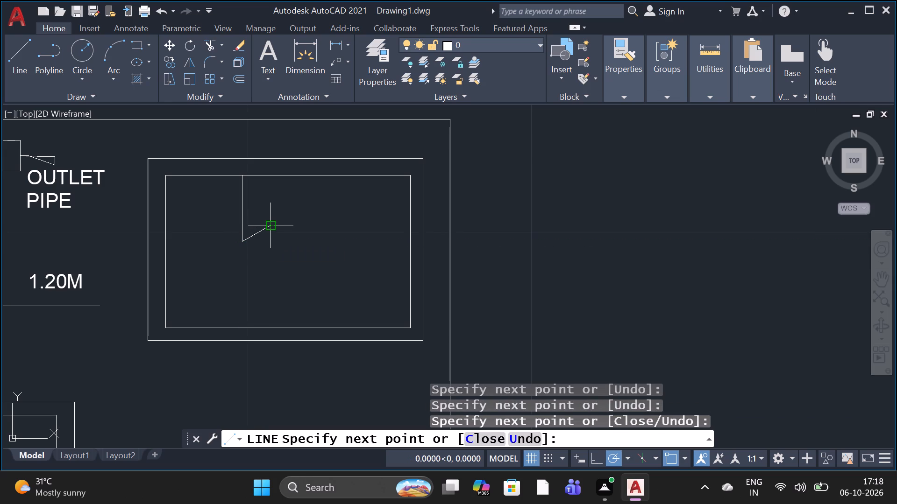
{"action": "left_click", "coordinate": [283, 252]}
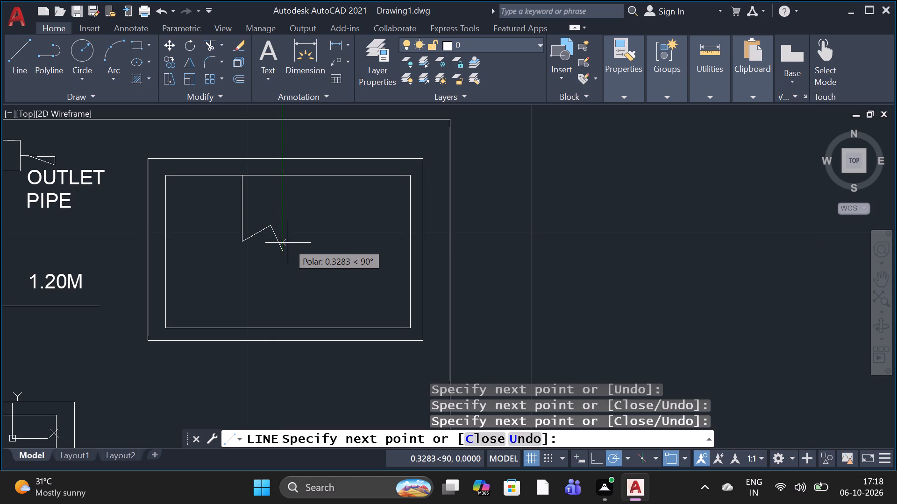
Continue the line into a narrow upright strip about 0.18 wide and 3.17 units high, standing on the inner rectangle's bottom edge.
{"action": "left_click", "coordinate": [289, 238]}
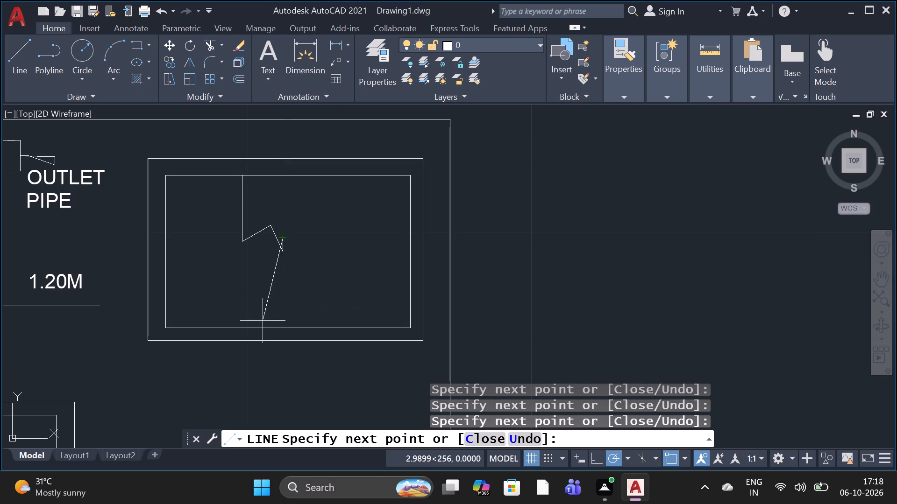
{"action": "left_click", "coordinate": [278, 322]}
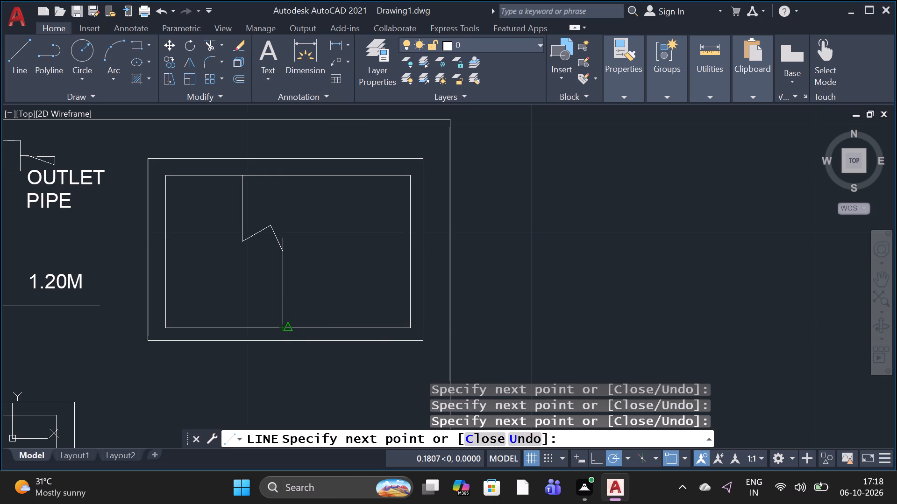
{"action": "scroll", "coordinate": [289, 327], "scroll_direction": "up", "scroll_amount": 2}
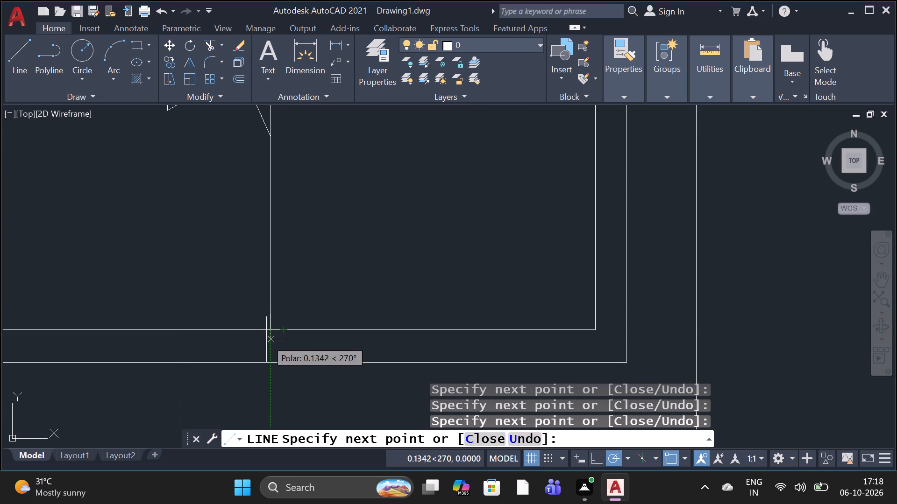
{"action": "left_click", "coordinate": [283, 329]}
{"action": "scroll", "coordinate": [285, 291], "scroll_direction": "down", "scroll_amount": 1}
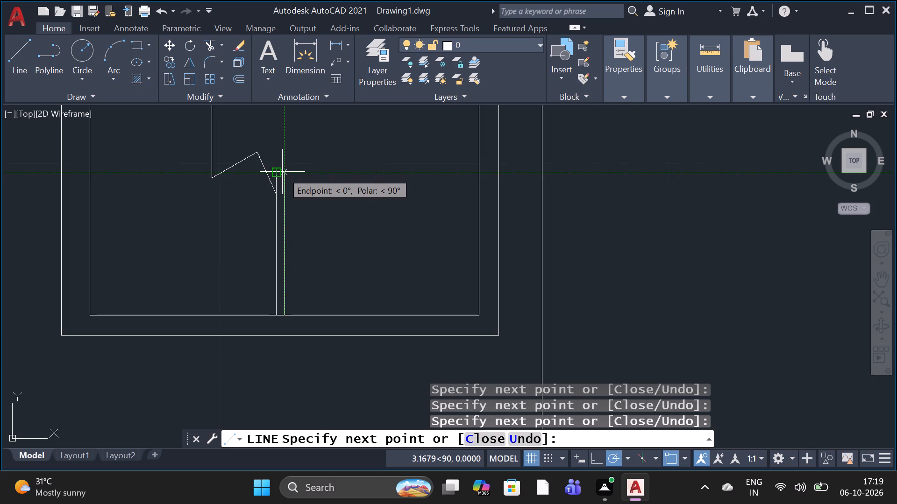
{"action": "scroll", "coordinate": [282, 172], "scroll_direction": "up", "scroll_amount": 2}
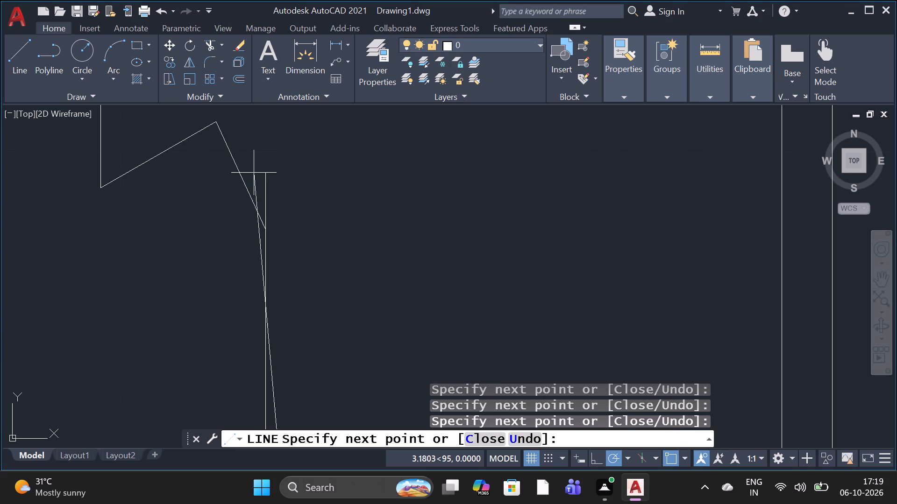
{"action": "left_click", "coordinate": [285, 172]}
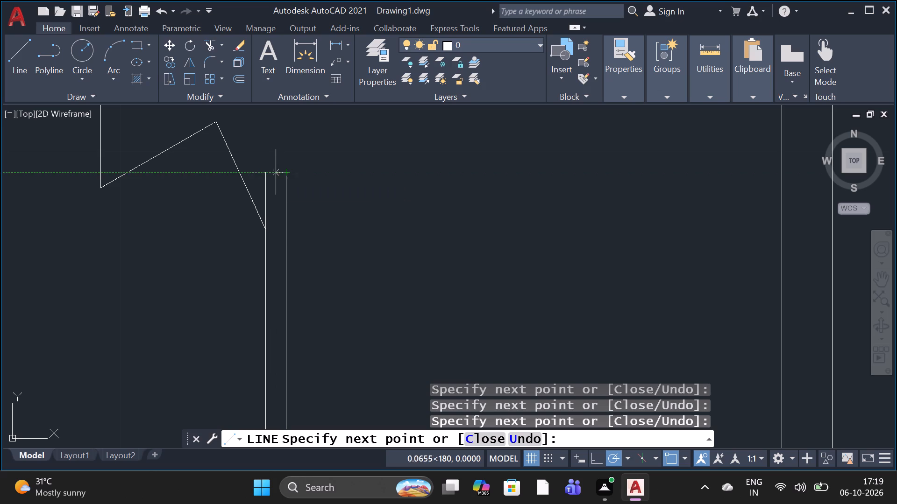
{"action": "left_click", "coordinate": [266, 176]}
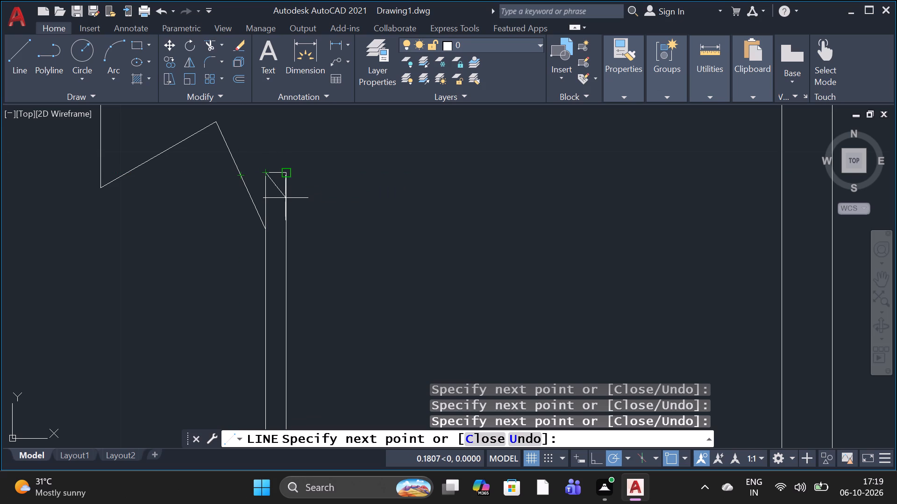
{"action": "key", "text": "space"}
{"action": "scroll", "coordinate": [372, 198], "scroll_direction": "down", "scroll_amount": 3}
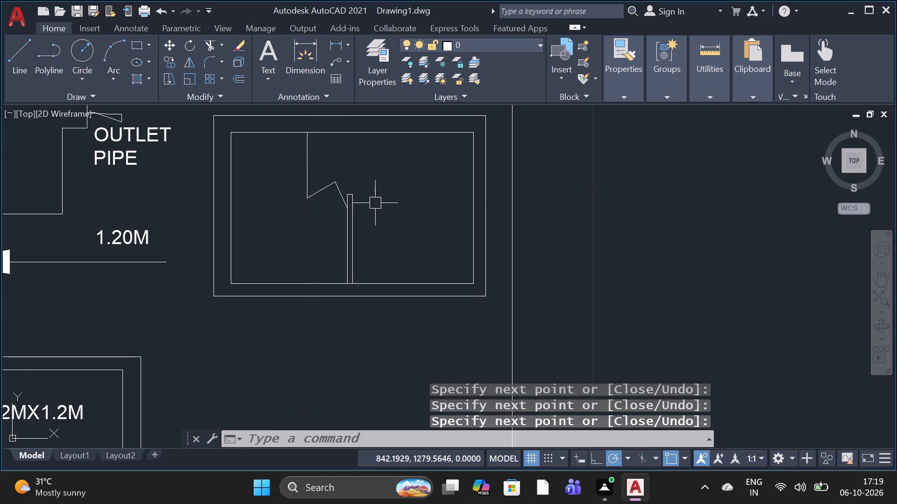
Draw a second line closely following the zigzag, starting about 0.31 units right of its top and ending on the upright strip's left side.
{"action": "left_click", "coordinate": [27, 48]}
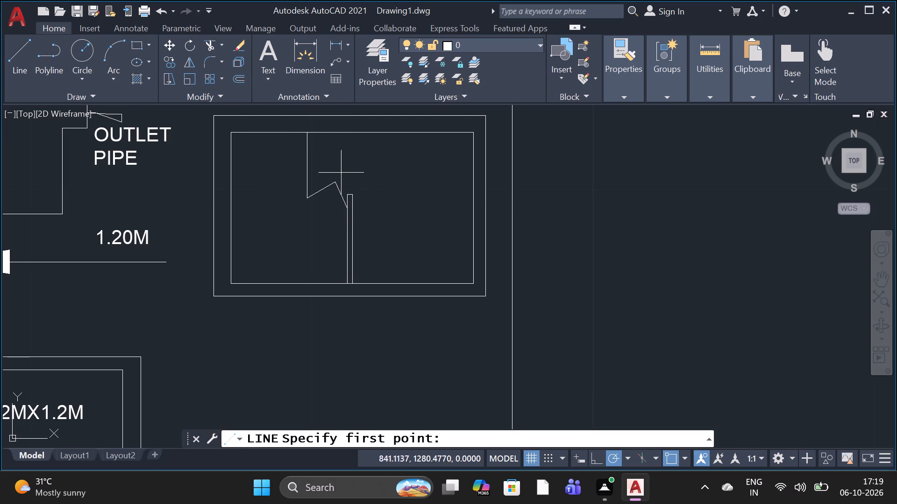
{"action": "left_click", "coordinate": [306, 136]}
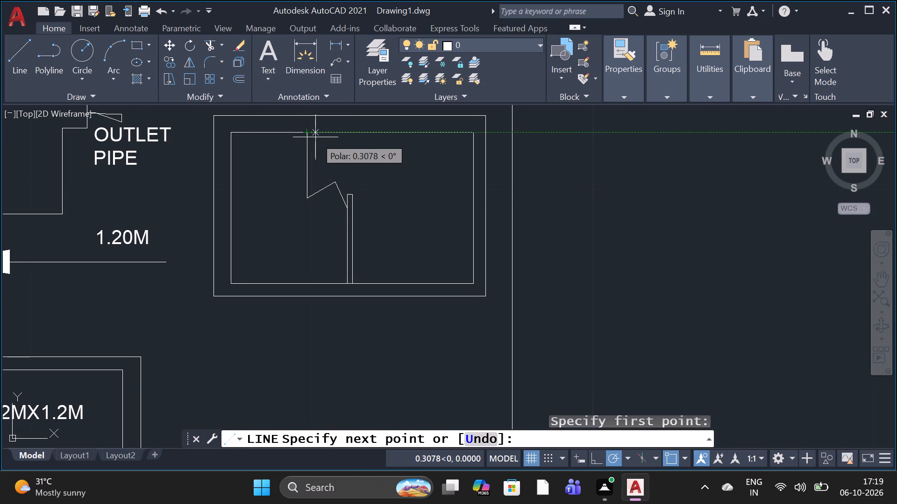
{"action": "left_click", "coordinate": [315, 137]}
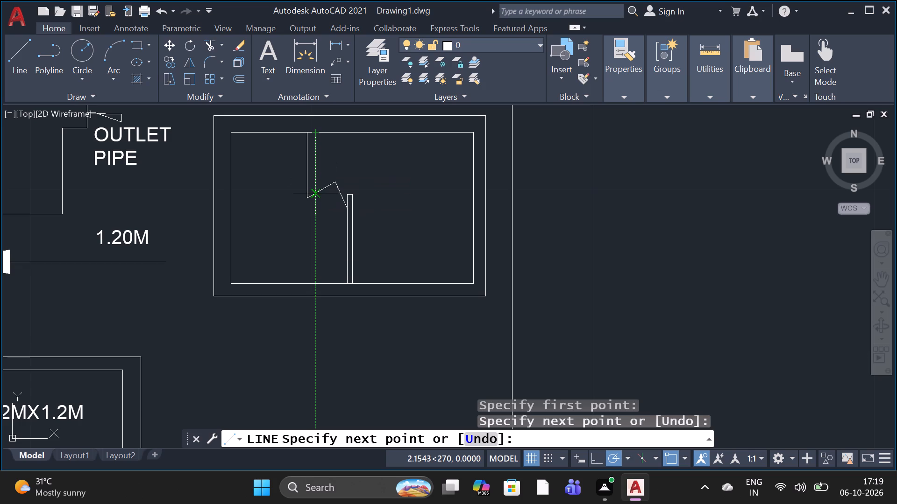
{"action": "left_click", "coordinate": [313, 189]}
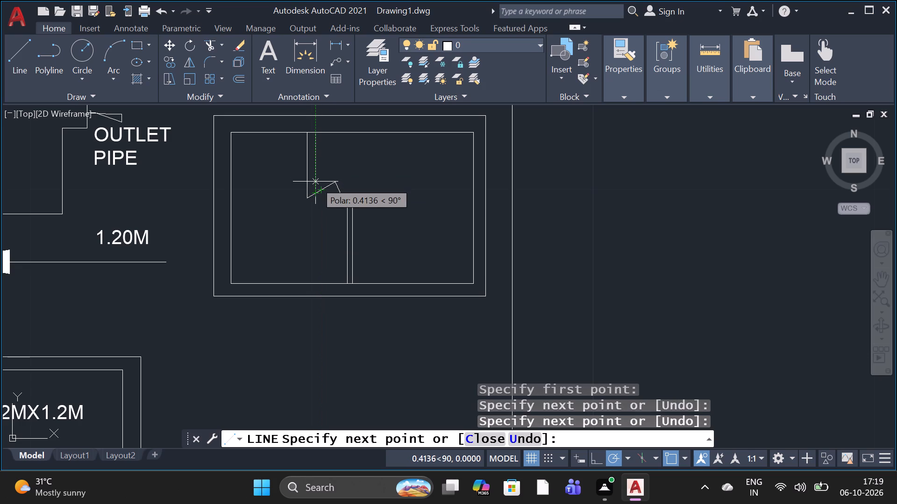
{"action": "scroll", "coordinate": [315, 183], "scroll_direction": "up", "scroll_amount": 3}
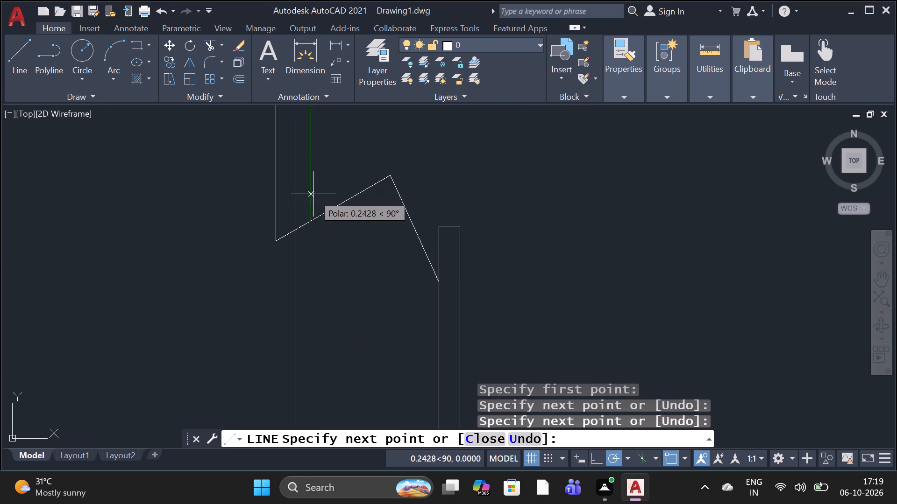
{"action": "left_click", "coordinate": [313, 204]}
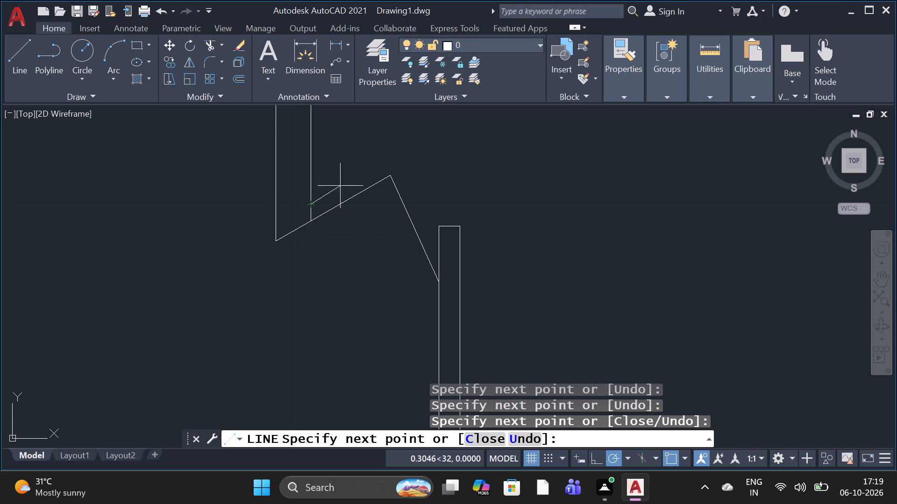
{"action": "left_click", "coordinate": [385, 165]}
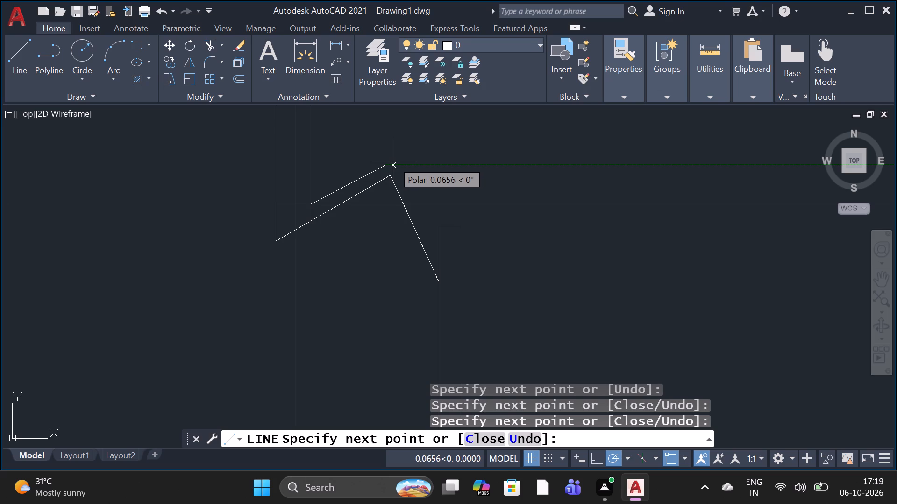
{"action": "scroll", "coordinate": [390, 168], "scroll_direction": "up", "scroll_amount": 2}
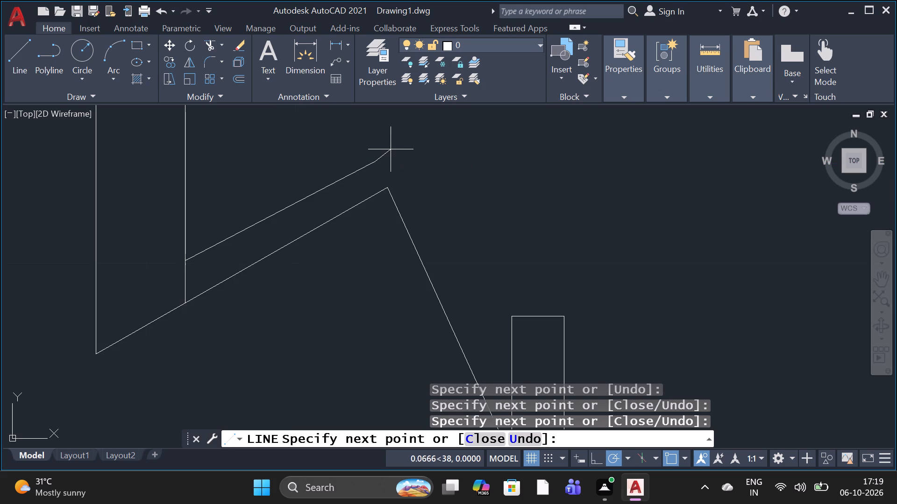
{"action": "left_click", "coordinate": [391, 149]}
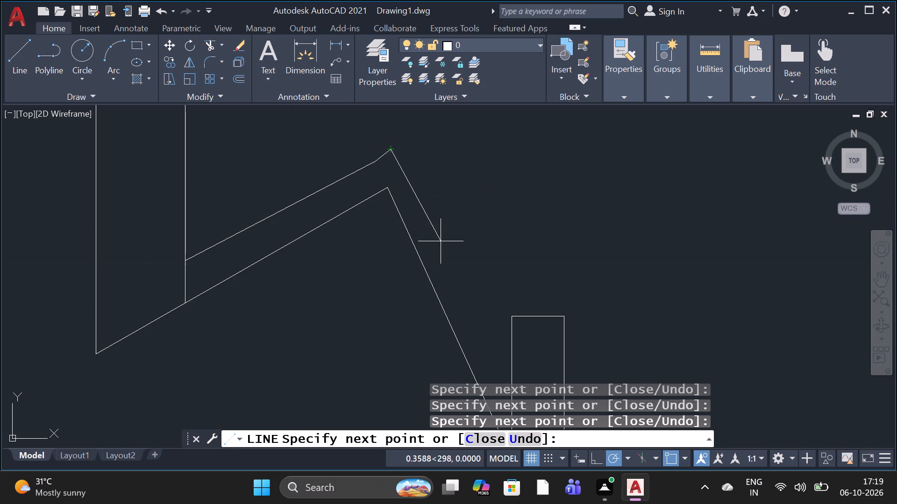
{"action": "scroll", "coordinate": [441, 241], "scroll_direction": "down", "scroll_amount": 2}
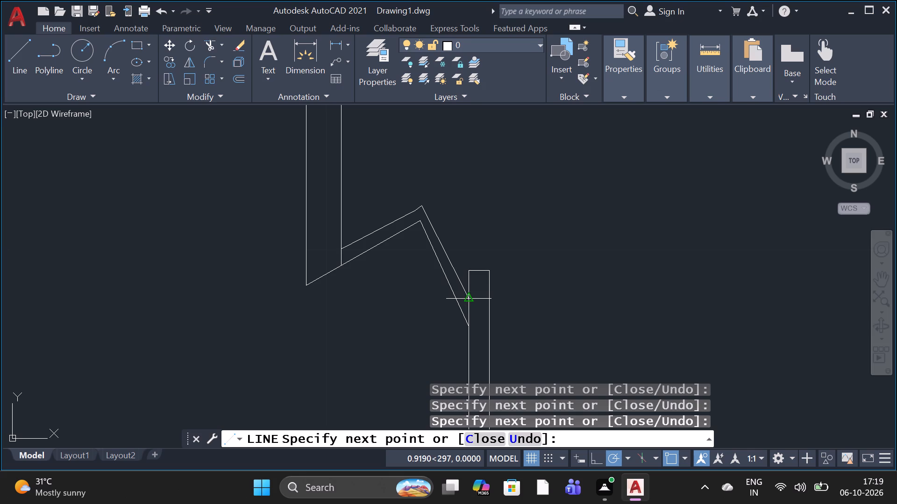
{"action": "left_click", "coordinate": [465, 299]}
{"action": "key", "text": "space"}
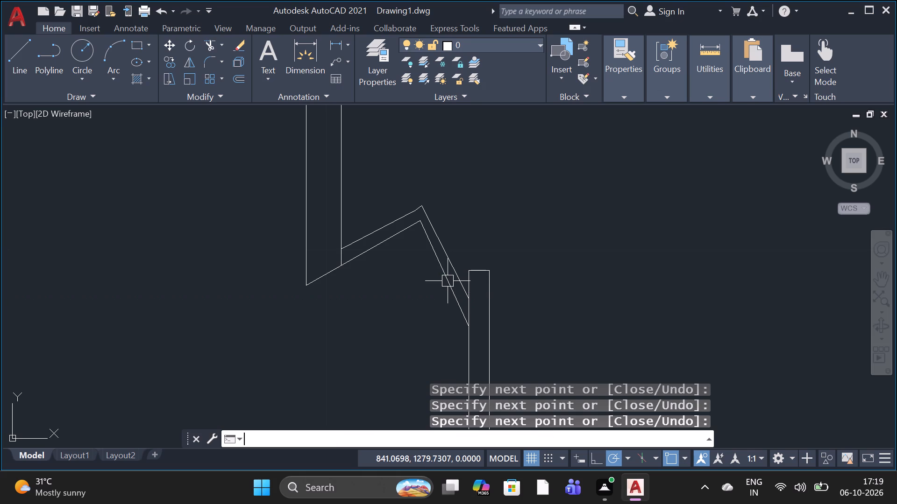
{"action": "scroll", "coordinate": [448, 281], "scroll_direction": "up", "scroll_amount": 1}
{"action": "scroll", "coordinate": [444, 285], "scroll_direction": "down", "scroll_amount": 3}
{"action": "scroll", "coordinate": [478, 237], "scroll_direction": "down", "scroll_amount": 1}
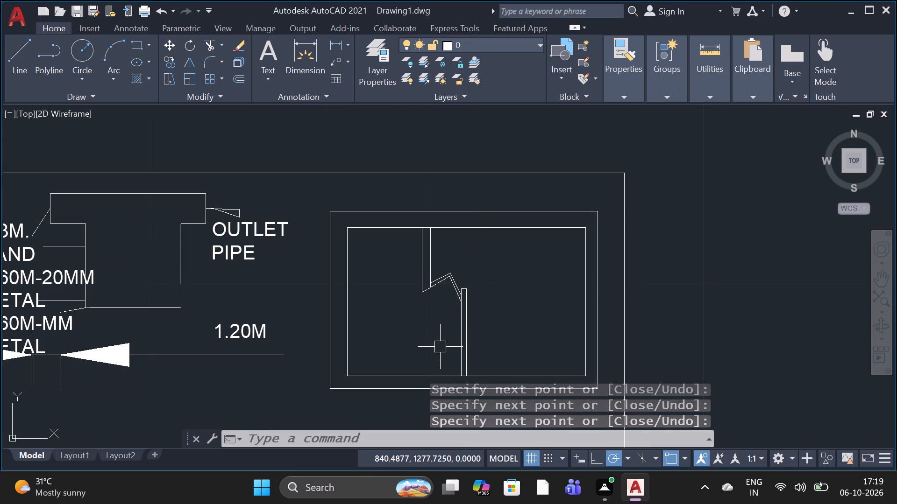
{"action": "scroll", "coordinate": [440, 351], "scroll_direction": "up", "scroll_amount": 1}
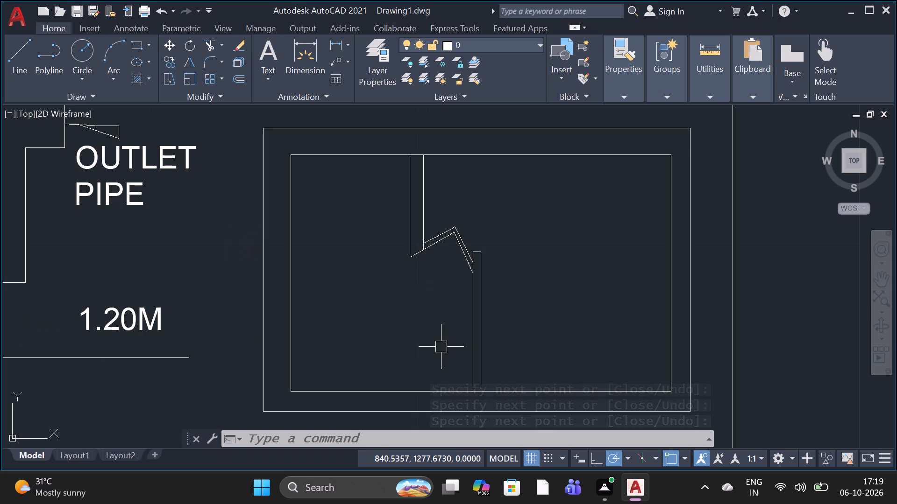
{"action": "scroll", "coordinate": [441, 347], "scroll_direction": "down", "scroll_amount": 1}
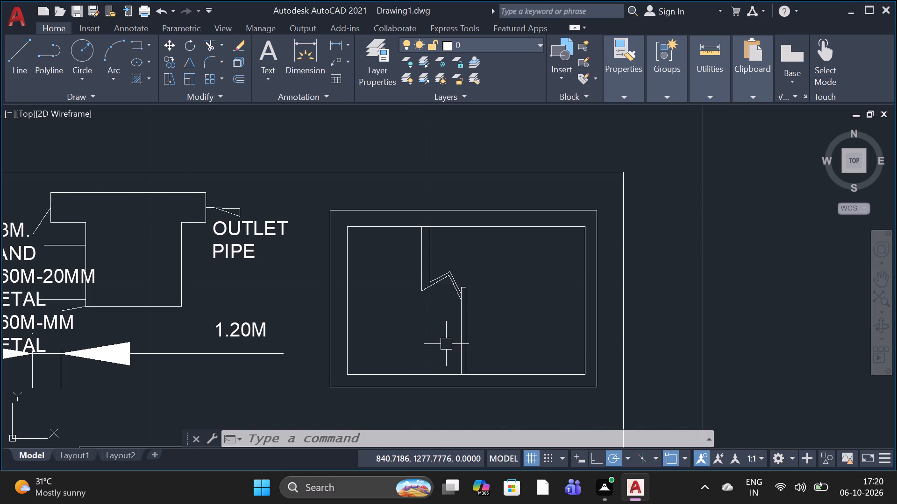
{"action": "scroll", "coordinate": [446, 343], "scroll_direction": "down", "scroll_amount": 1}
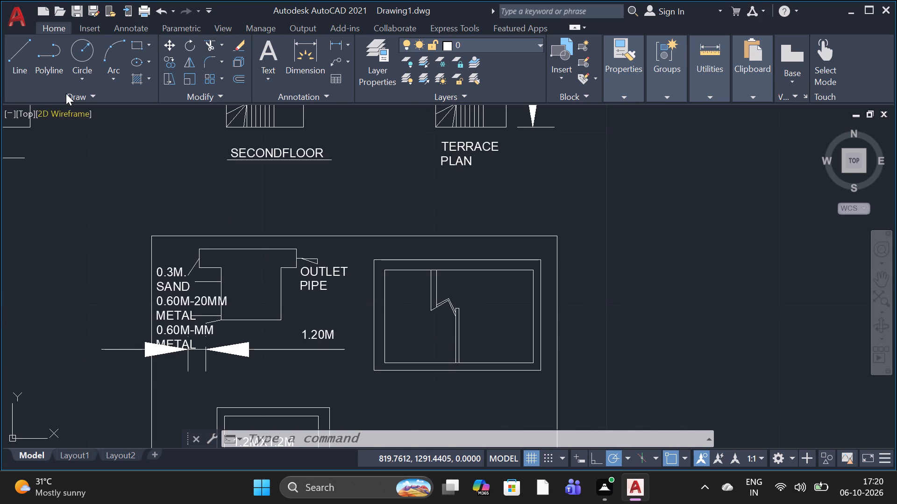
Draw an L-shaped strip crossing the detail's lower-left corner: about 1.02 units up from the outer bottom edge, 3.1 left, returning 3.6 right and 1.48 down.
{"action": "left_click", "coordinate": [17, 64]}
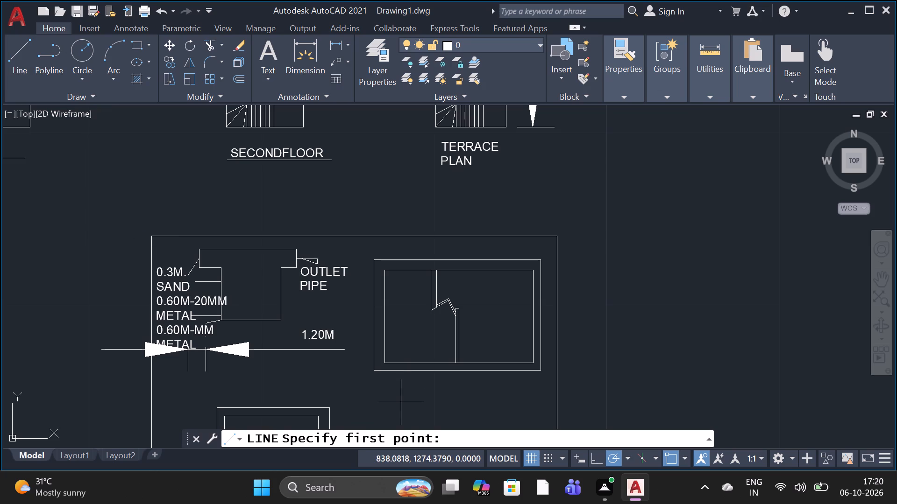
{"action": "left_click", "coordinate": [413, 371]}
{"action": "left_click", "coordinate": [413, 371]}
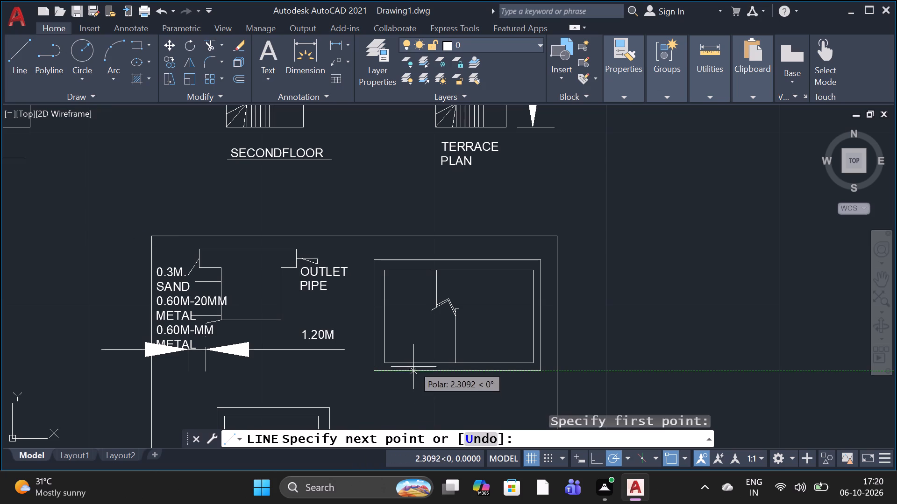
{"action": "left_click", "coordinate": [417, 369]}
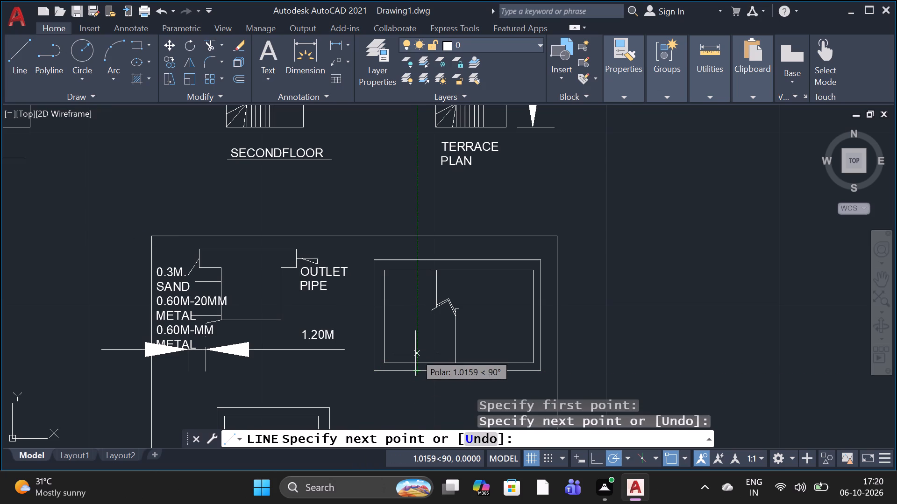
{"action": "left_click", "coordinate": [415, 353]}
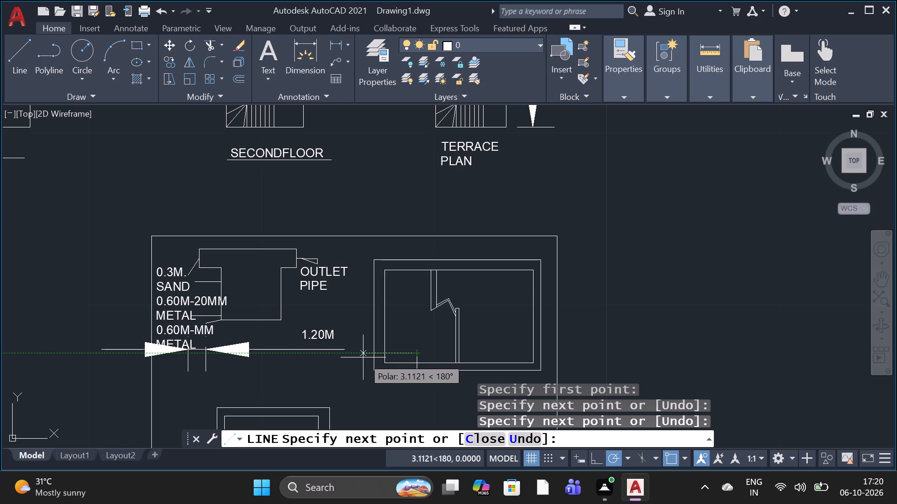
{"action": "left_click", "coordinate": [363, 357]}
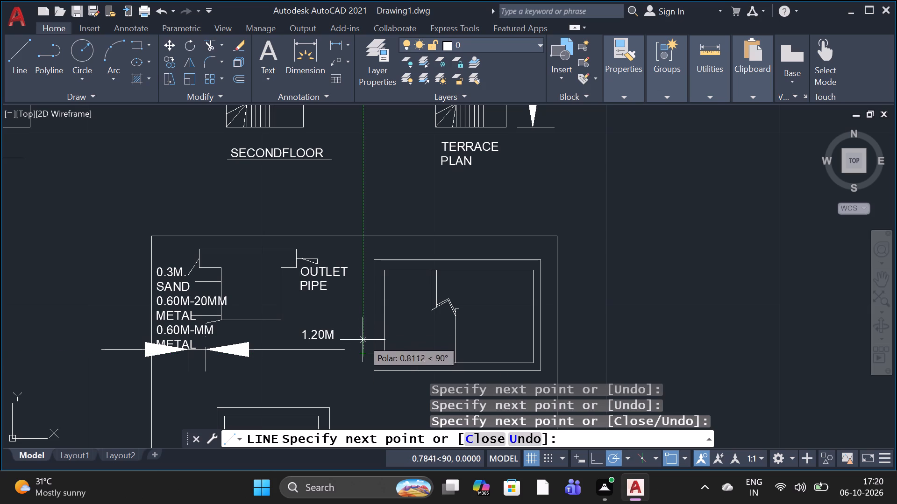
{"action": "left_click", "coordinate": [363, 345]}
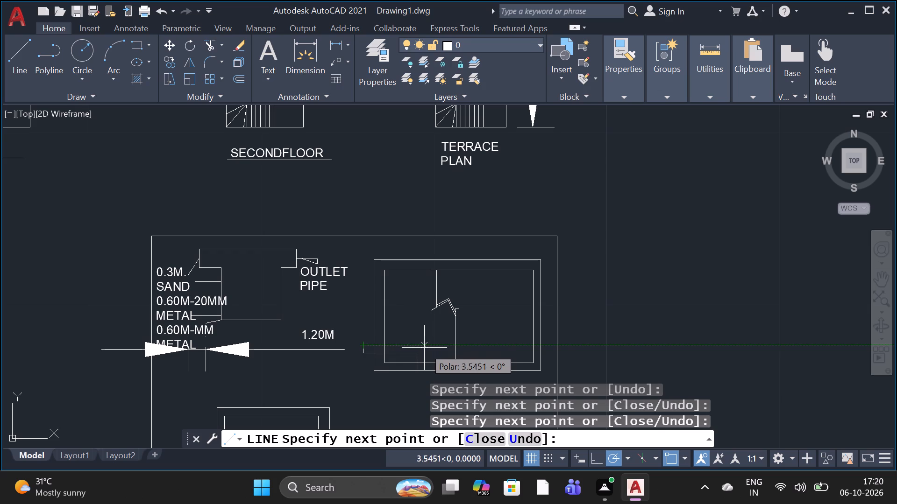
{"action": "left_click", "coordinate": [423, 348]}
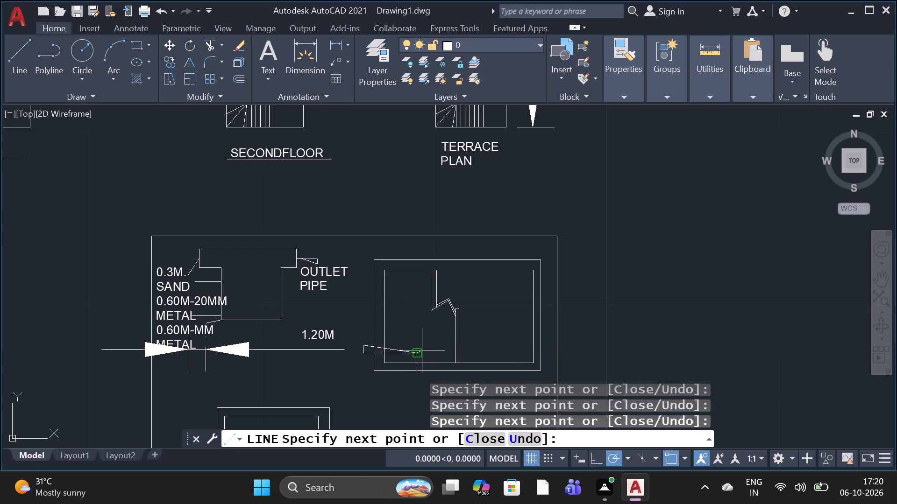
{"action": "right_click", "coordinate": [420, 352]}
{"action": "left_click", "coordinate": [447, 244]}
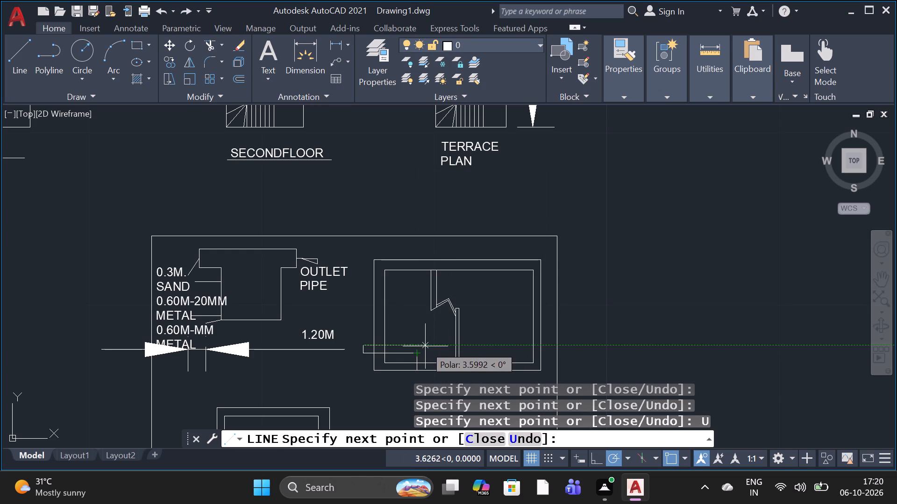
{"action": "left_click", "coordinate": [425, 346]}
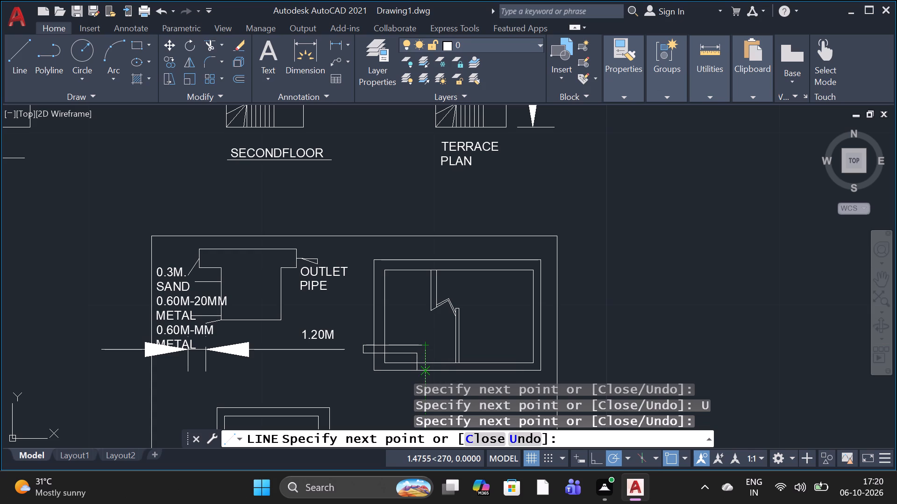
{"action": "left_click", "coordinate": [423, 375]}
{"action": "key", "text": "space"}
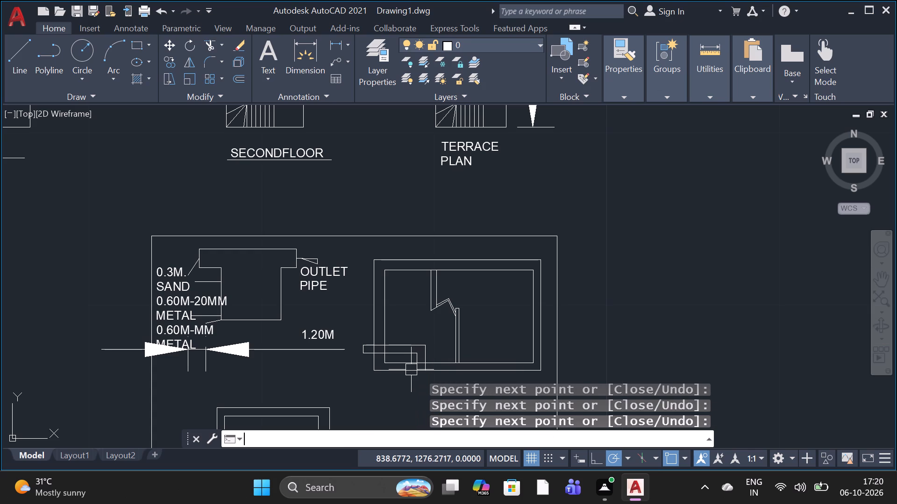
Draw a stepped outline below the detail's bottom-left corner: short drop, about 3.2 units right, short drop, about 3.8 left, up, and 0.58 right to close.
{"action": "scroll", "coordinate": [424, 370], "scroll_direction": "down", "scroll_amount": 3}
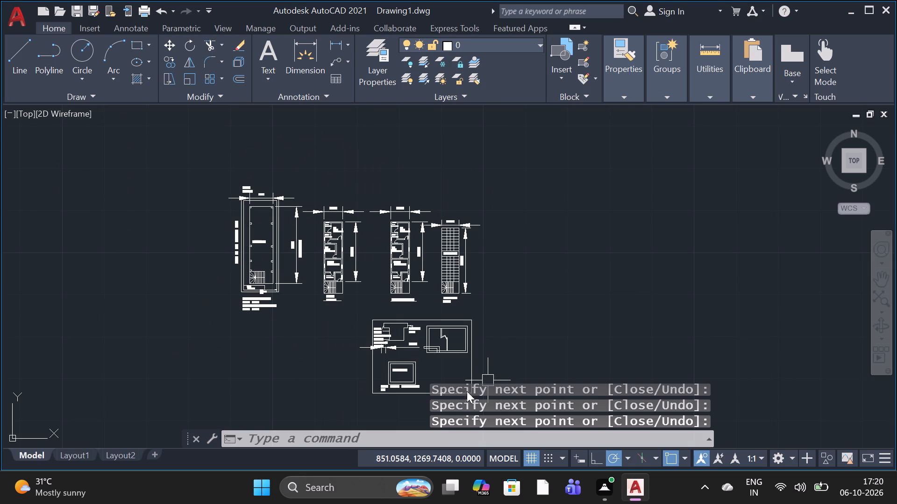
{"action": "scroll", "coordinate": [394, 389], "scroll_direction": "up", "scroll_amount": 3}
{"action": "scroll", "coordinate": [452, 323], "scroll_direction": "down", "scroll_amount": 2}
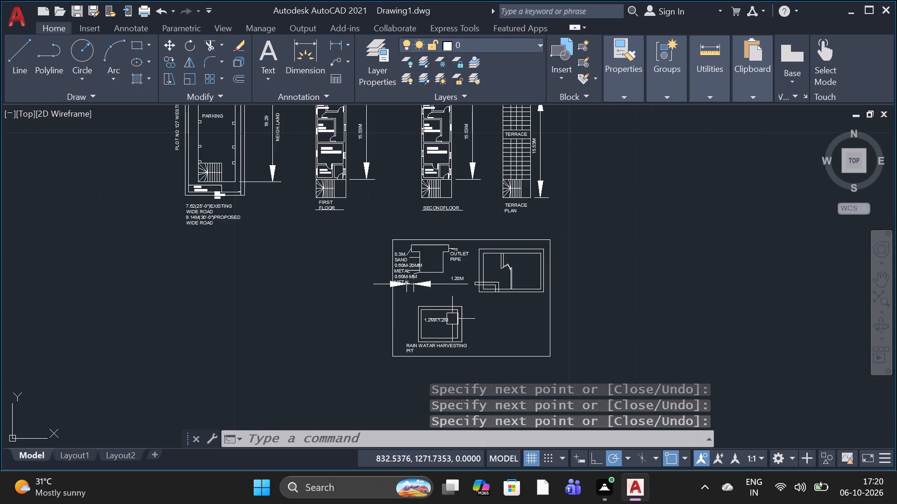
{"action": "scroll", "coordinate": [561, 358], "scroll_direction": "up", "scroll_amount": 1}
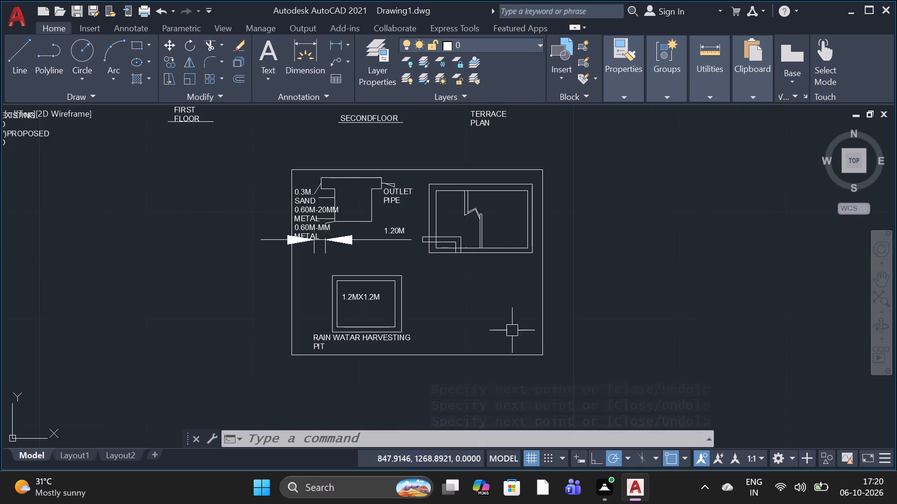
{"action": "left_click", "coordinate": [21, 59]}
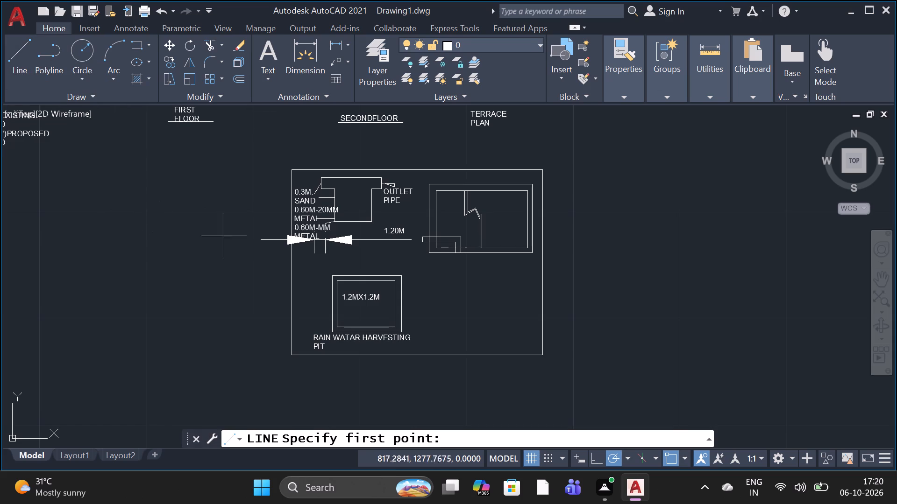
{"action": "left_click", "coordinate": [426, 257]}
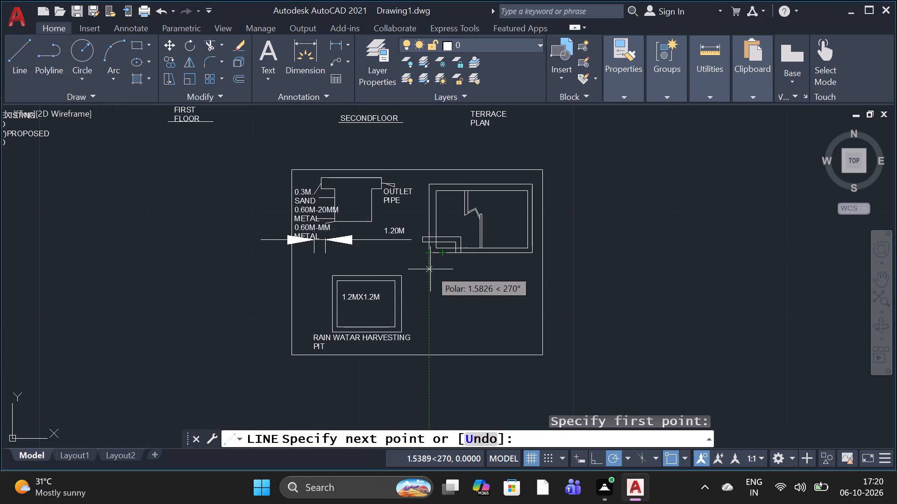
{"action": "left_click", "coordinate": [426, 261]}
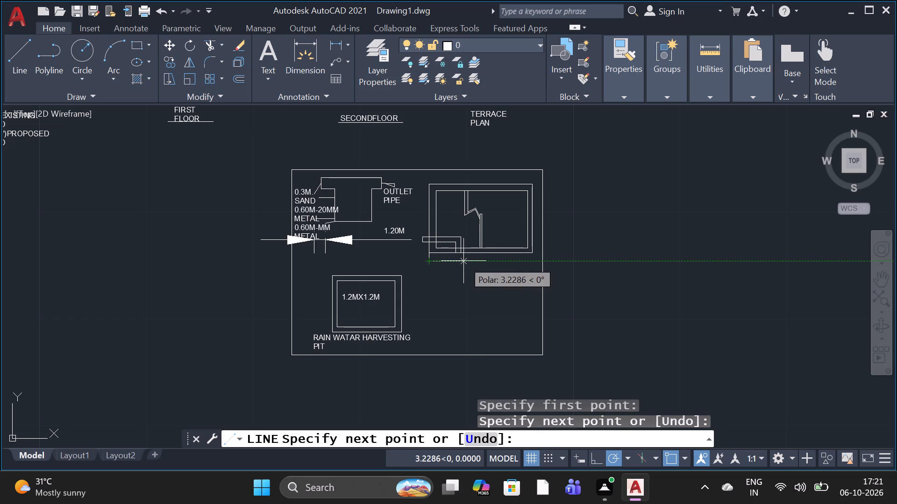
{"action": "left_click", "coordinate": [463, 261]}
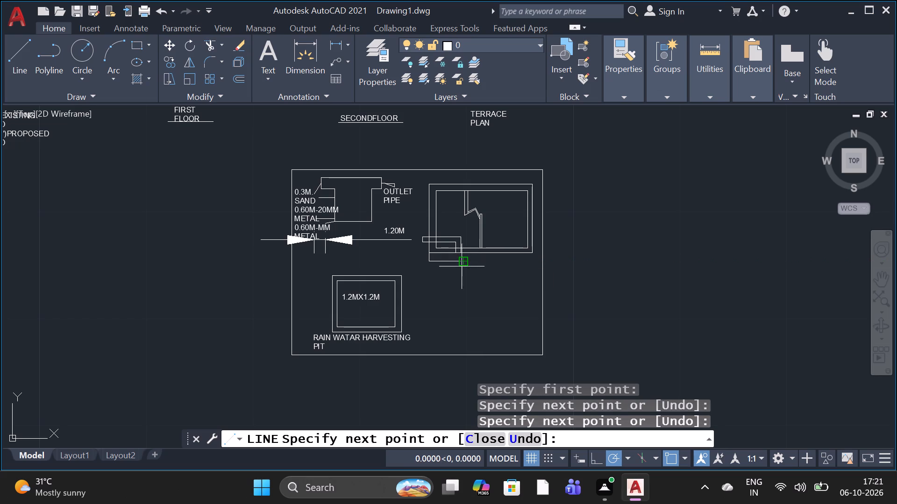
{"action": "left_click", "coordinate": [459, 269]}
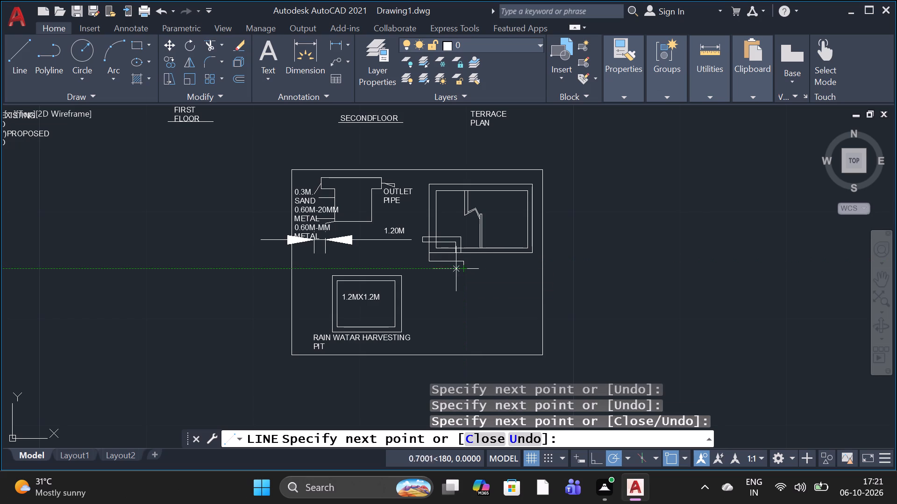
{"action": "left_click", "coordinate": [423, 273]}
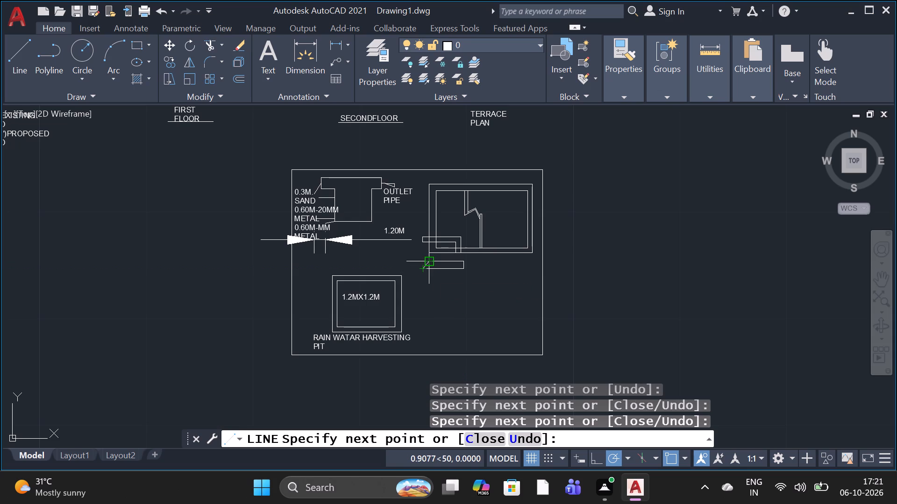
{"action": "scroll", "coordinate": [422, 264], "scroll_direction": "up", "scroll_amount": 1}
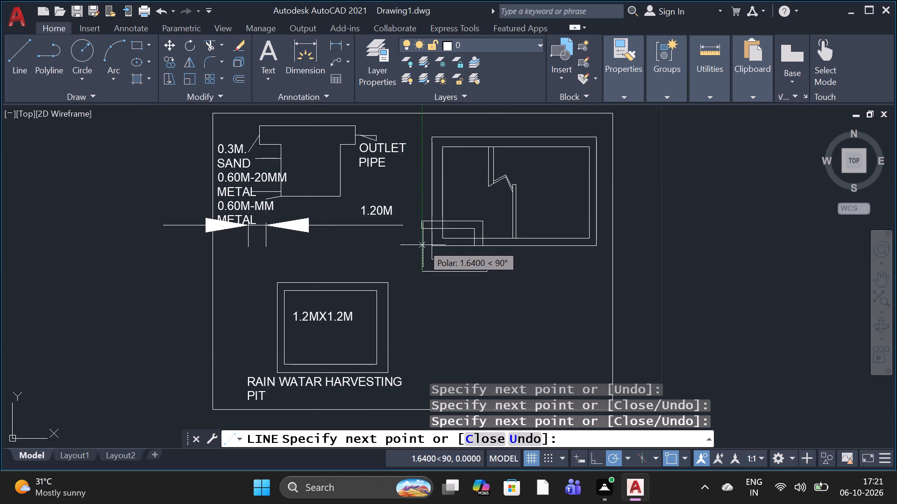
{"action": "left_click", "coordinate": [423, 251]}
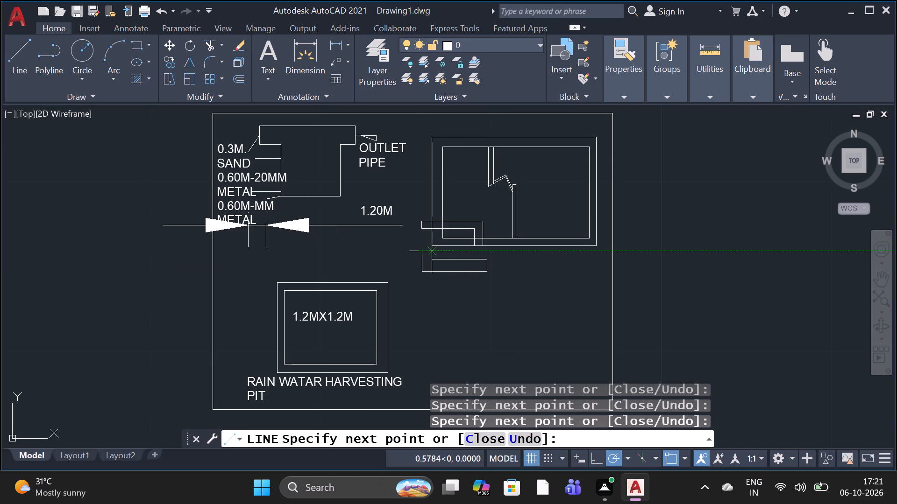
{"action": "left_click", "coordinate": [431, 249]}
{"action": "key", "text": "space"}
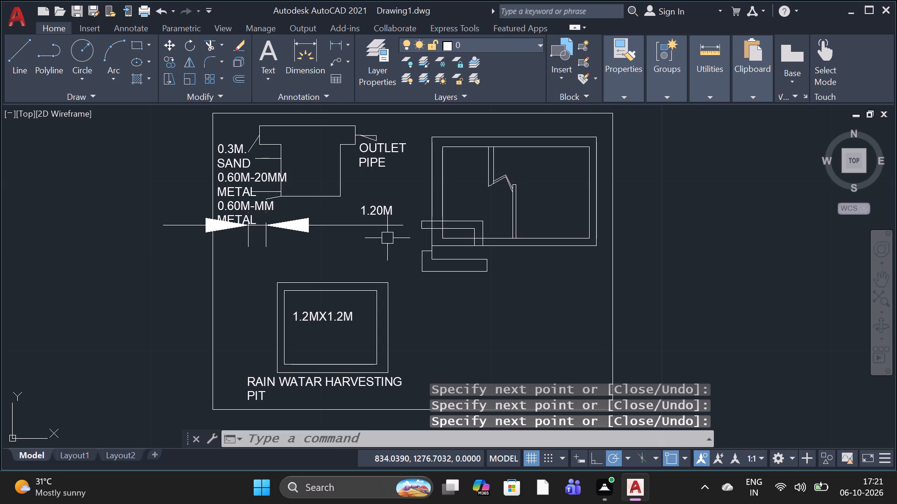
Draw a narrow upright rectangle about 0.29 by 1.81 units between the outer rectangle's upper right side and the enclosing frame.
{"action": "scroll", "coordinate": [413, 251], "scroll_direction": "down", "scroll_amount": 1}
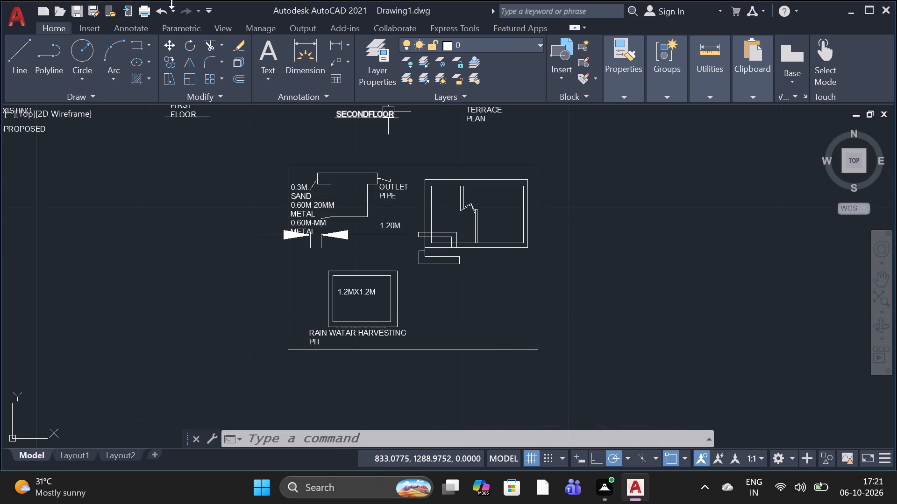
{"action": "left_click", "coordinate": [26, 67]}
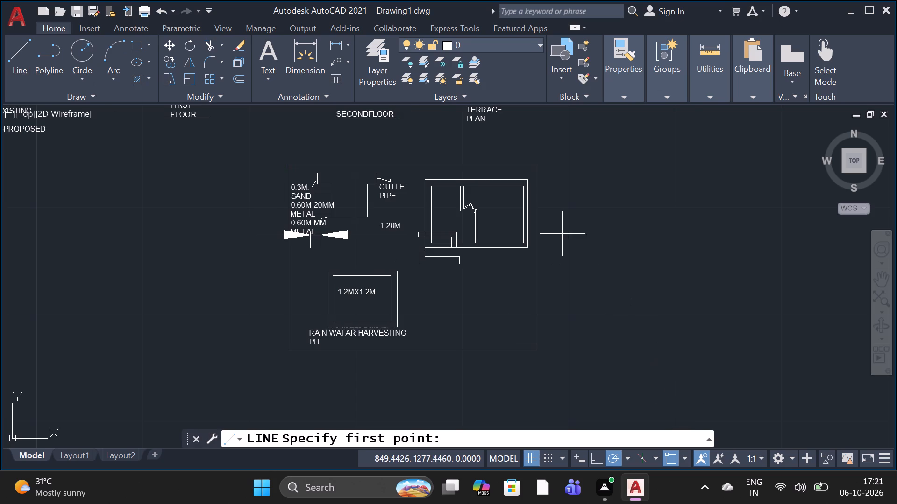
{"action": "scroll", "coordinate": [542, 189], "scroll_direction": "up", "scroll_amount": 1}
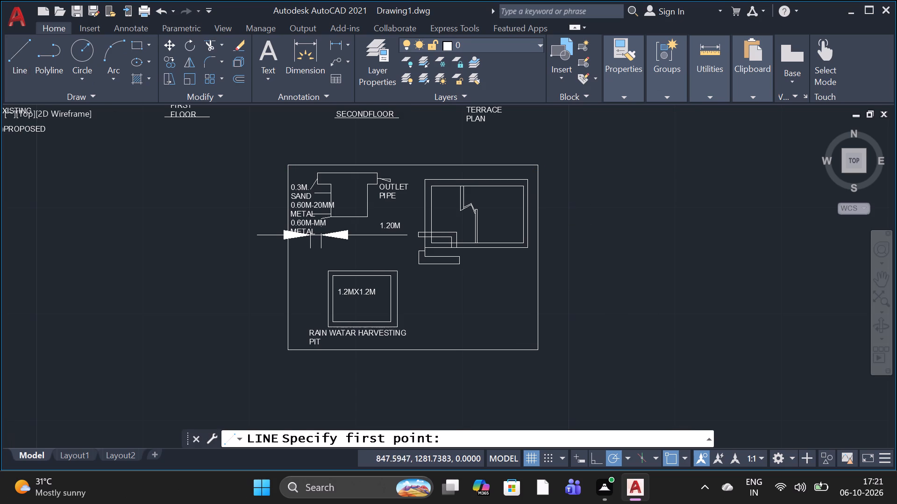
{"action": "scroll", "coordinate": [542, 189], "scroll_direction": "up", "scroll_amount": 1}
{"action": "scroll", "coordinate": [520, 230], "scroll_direction": "down", "scroll_amount": 1}
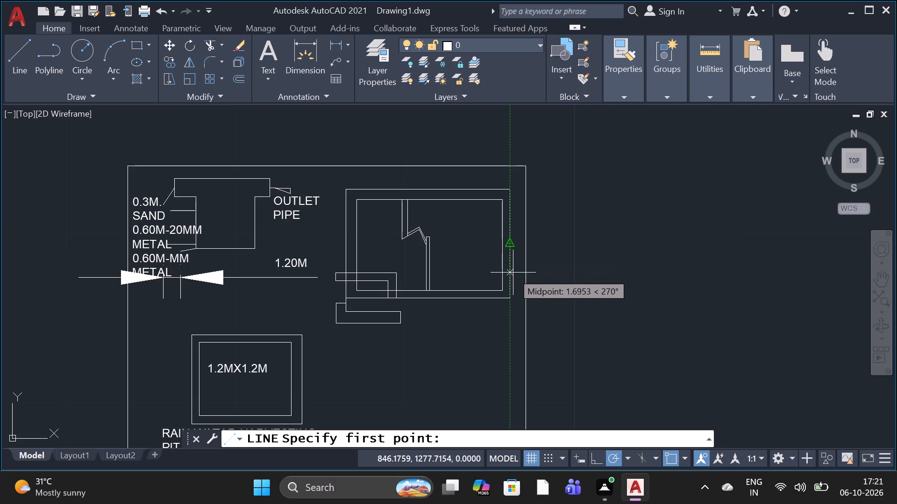
{"action": "scroll", "coordinate": [514, 219], "scroll_direction": "up", "scroll_amount": 2}
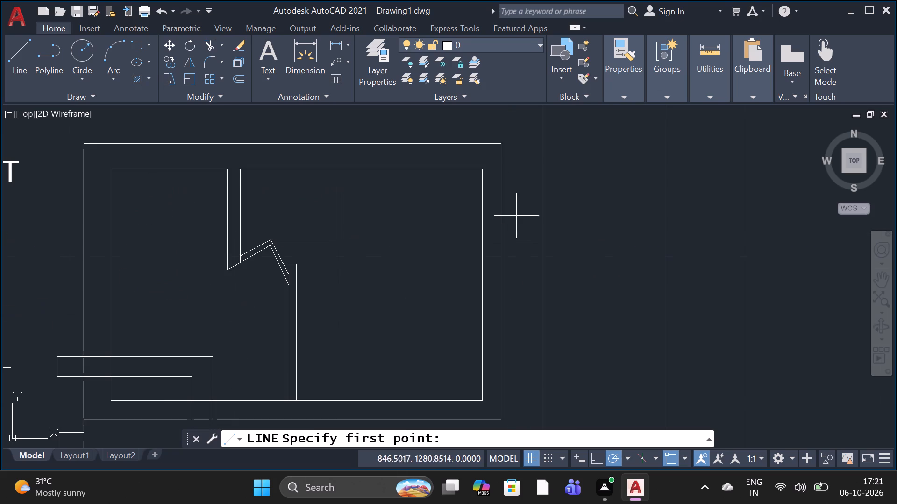
{"action": "left_click", "coordinate": [520, 164]}
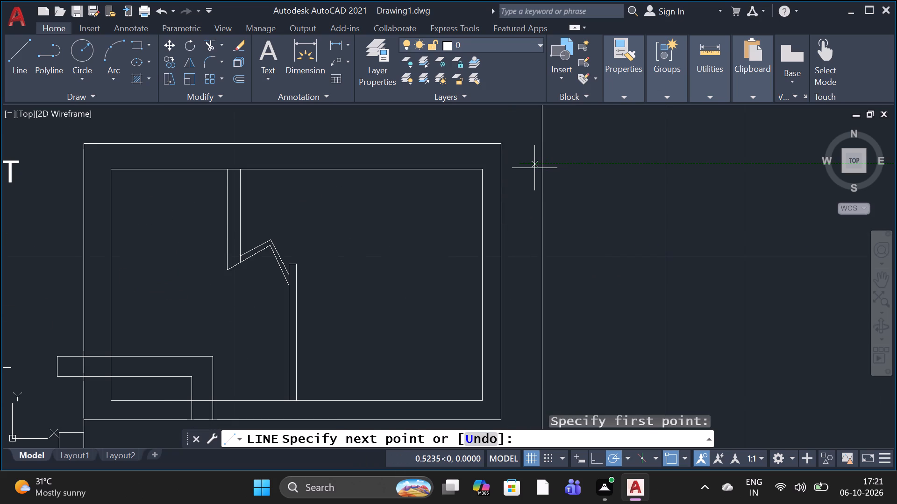
{"action": "left_click", "coordinate": [532, 168]}
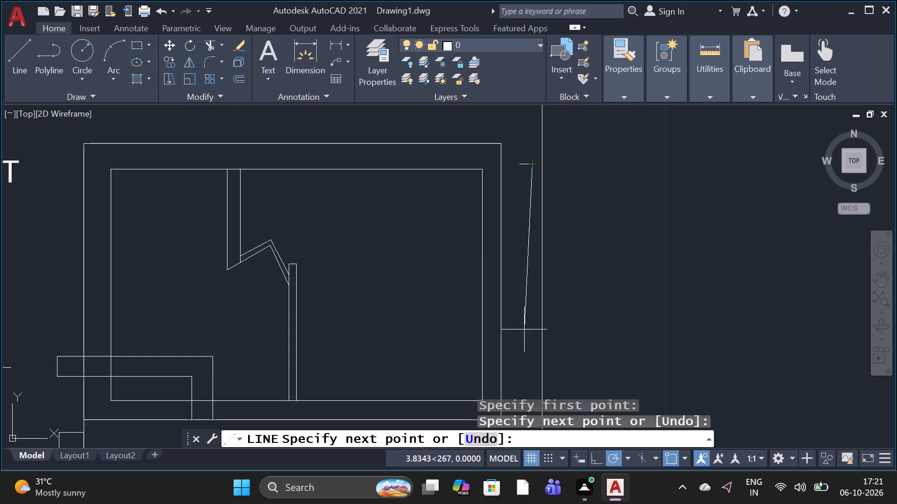
{"action": "left_click", "coordinate": [535, 242]}
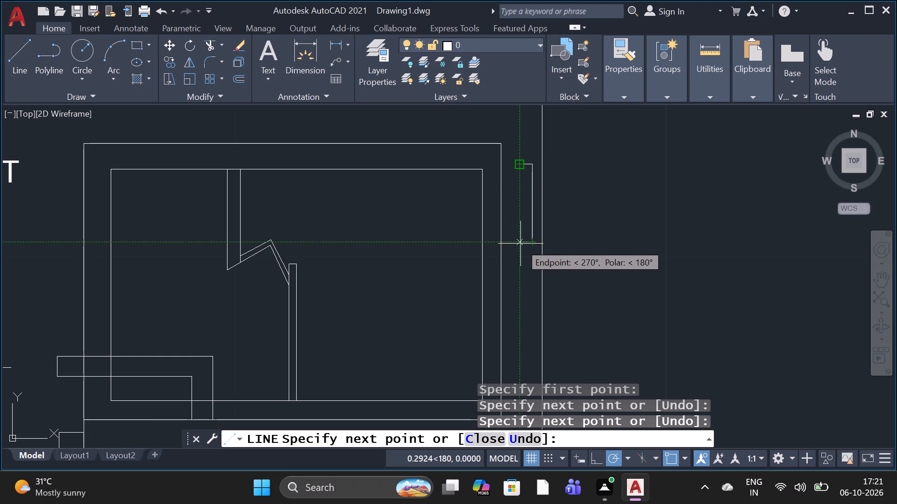
{"action": "left_click", "coordinate": [520, 244]}
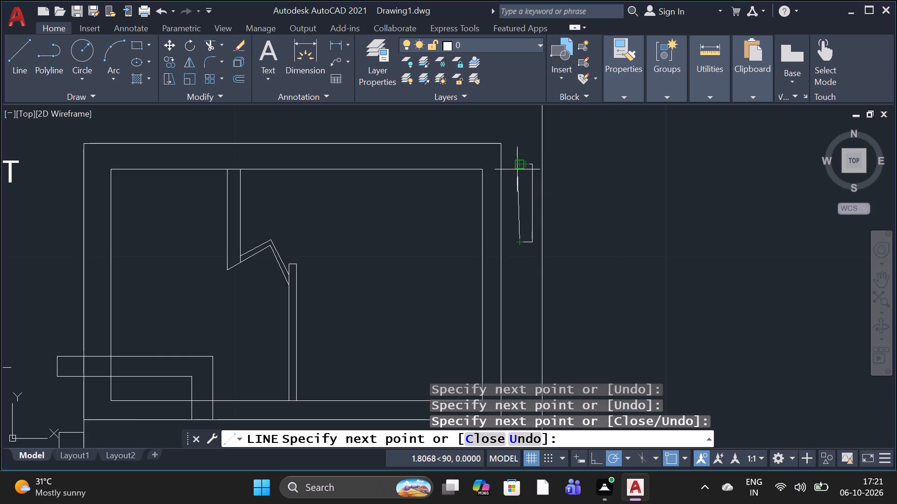
{"action": "scroll", "coordinate": [520, 168], "scroll_direction": "up", "scroll_amount": 2}
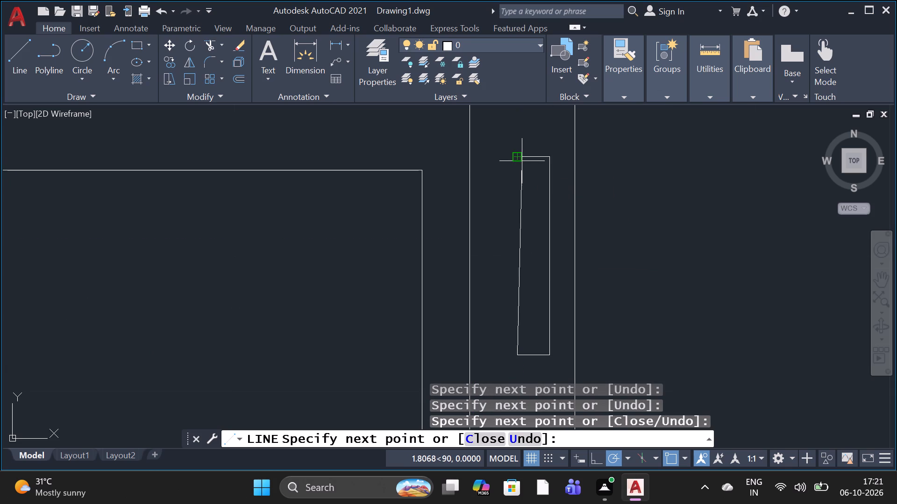
{"action": "left_click", "coordinate": [520, 159]}
{"action": "key", "text": "space"}
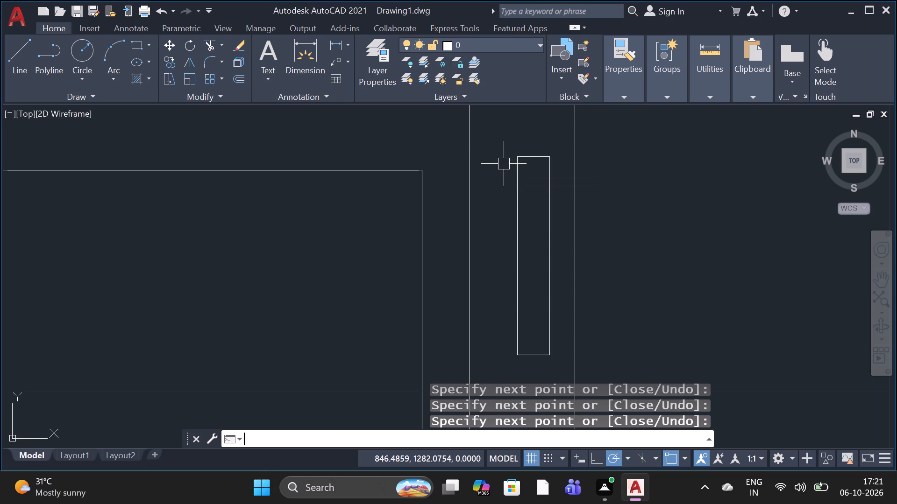
{"action": "scroll", "coordinate": [500, 163], "scroll_direction": "down", "scroll_amount": 3}
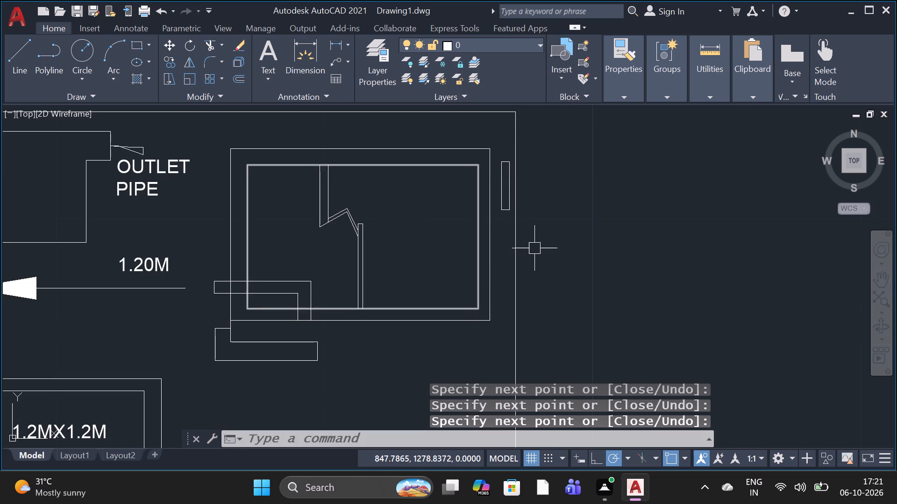
Copy the narrow upright rectangle beside the detail's outer rectangle about 3.55 units straight down.
{"action": "key", "text": "c"}
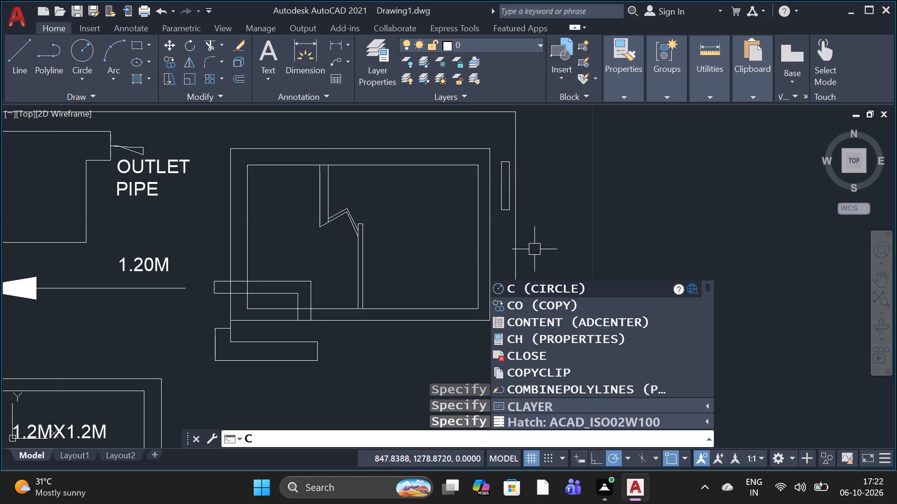
{"action": "type", "text": "O"}
{"action": "key", "text": "space"}
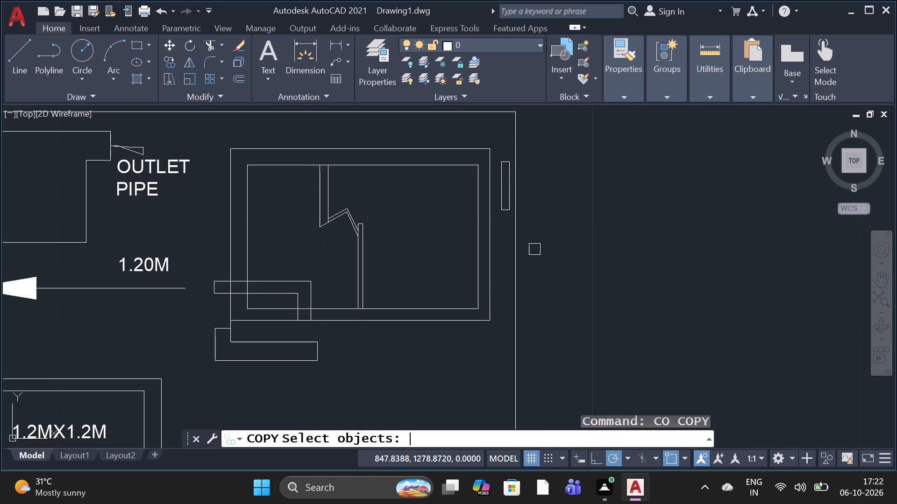
{"action": "scroll", "coordinate": [513, 151], "scroll_direction": "up", "scroll_amount": 3}
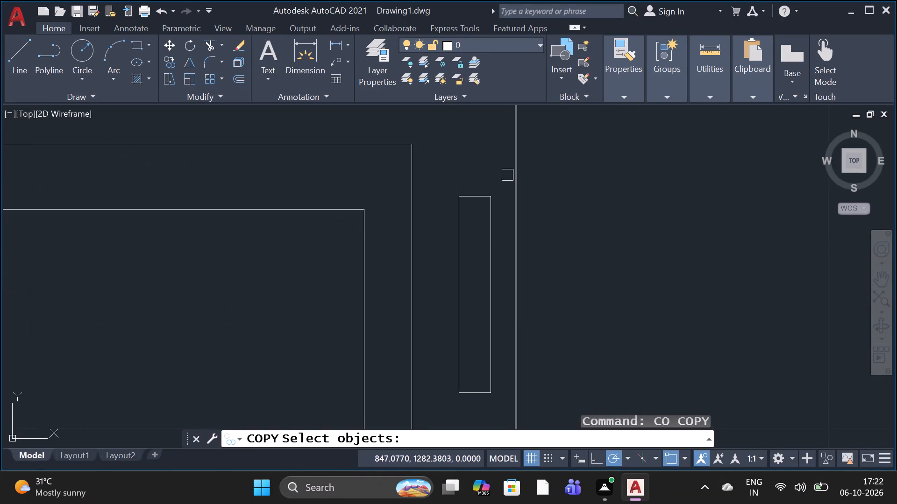
{"action": "left_click", "coordinate": [503, 185]}
{"action": "left_click", "coordinate": [437, 409]}
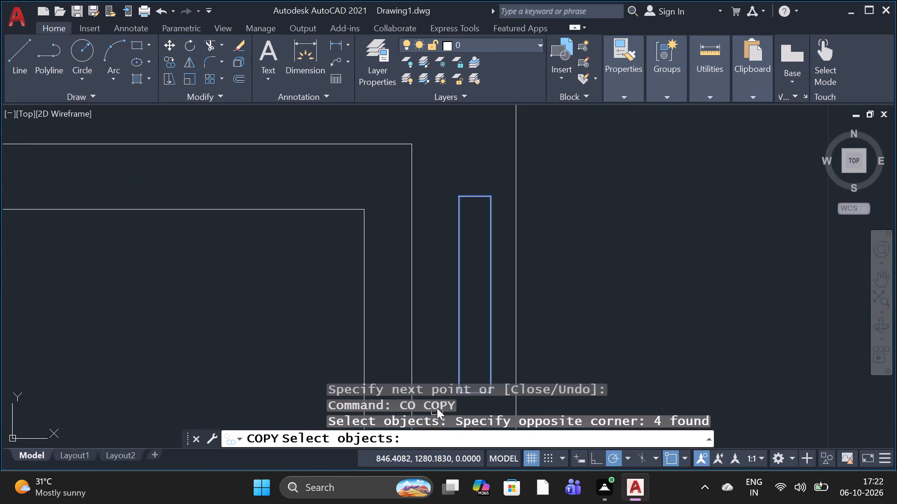
{"action": "key", "text": "space"}
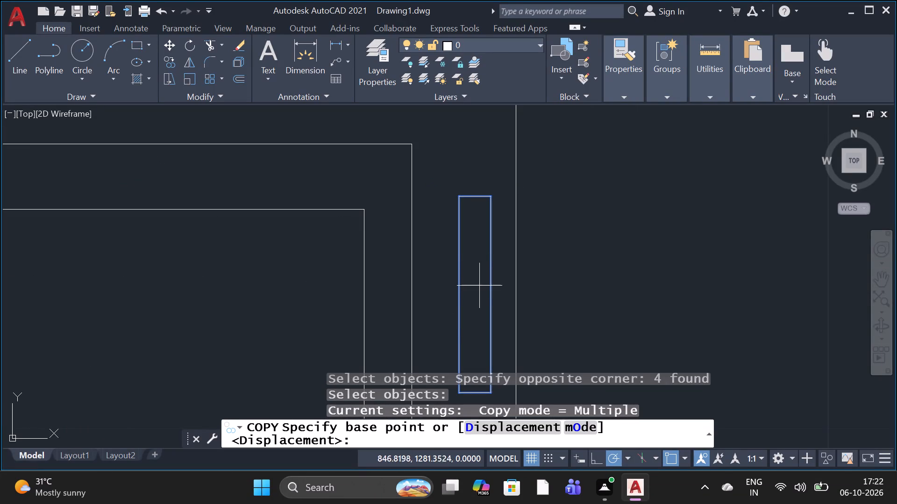
{"action": "left_click", "coordinate": [478, 287]}
{"action": "scroll", "coordinate": [484, 267], "scroll_direction": "down", "scroll_amount": 4}
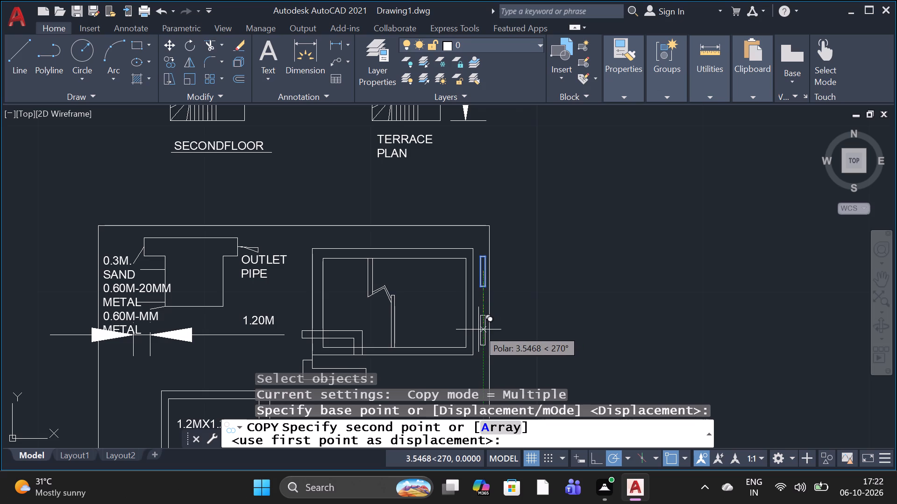
{"action": "left_click", "coordinate": [478, 329]}
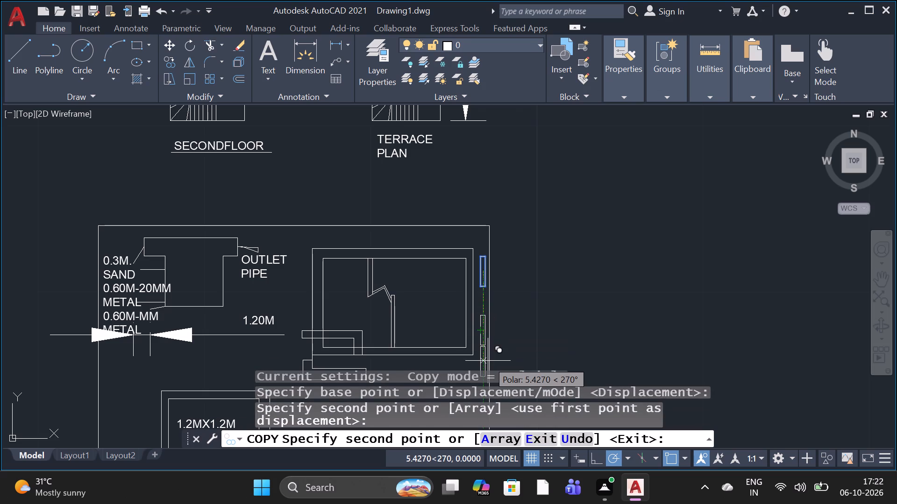
{"action": "key", "text": "space"}
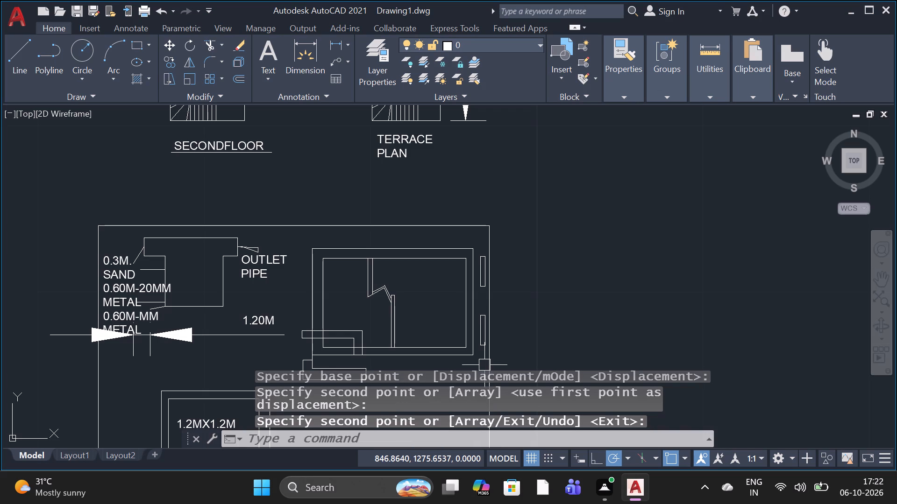
Draw a short connector about 0.1 units high joining the upper narrow rectangle's left side to the outer rectangle's right edge, near its top.
{"action": "scroll", "coordinate": [432, 244], "scroll_direction": "down", "scroll_amount": 2}
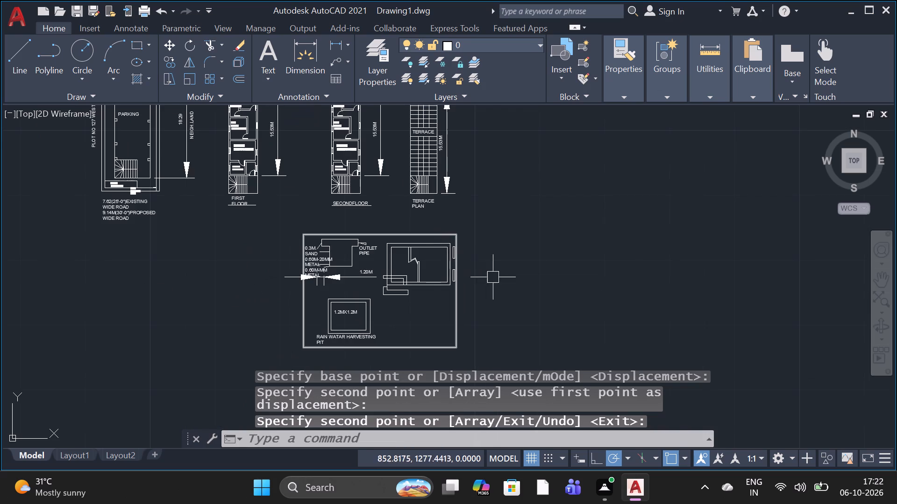
{"action": "scroll", "coordinate": [479, 260], "scroll_direction": "down", "scroll_amount": 1}
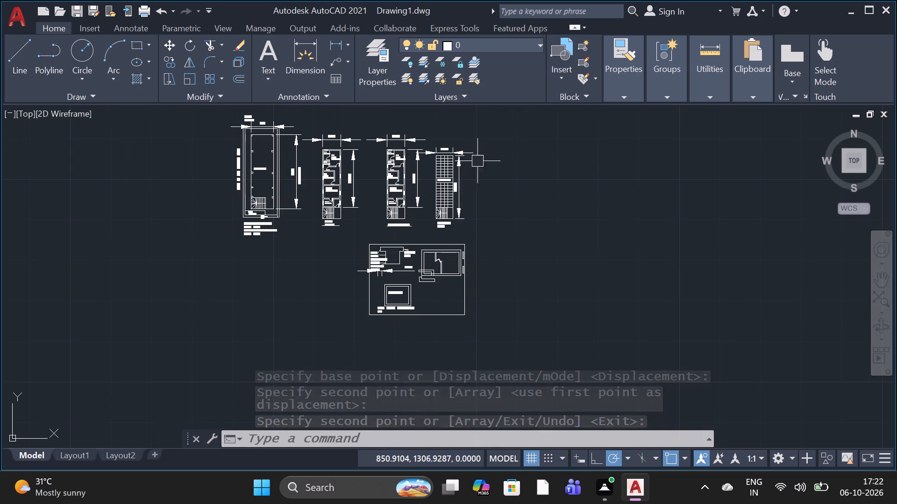
{"action": "scroll", "coordinate": [474, 263], "scroll_direction": "up", "scroll_amount": 4}
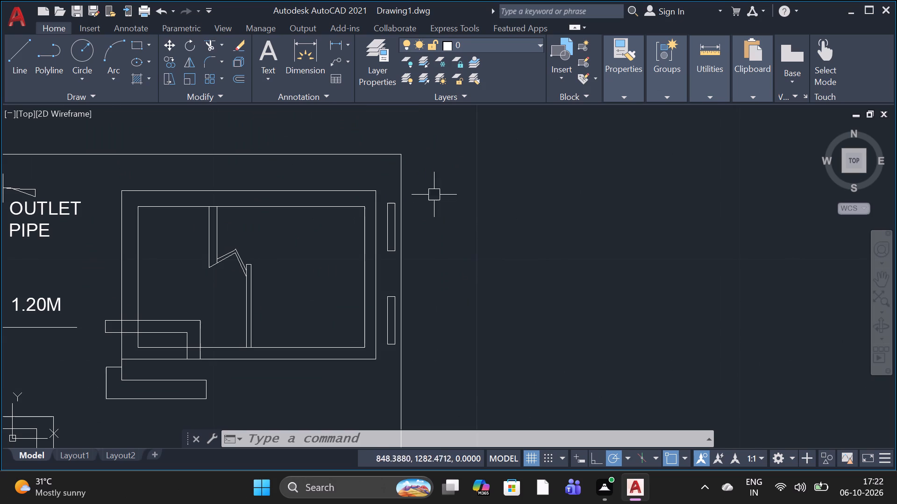
{"action": "scroll", "coordinate": [391, 201], "scroll_direction": "up", "scroll_amount": 3}
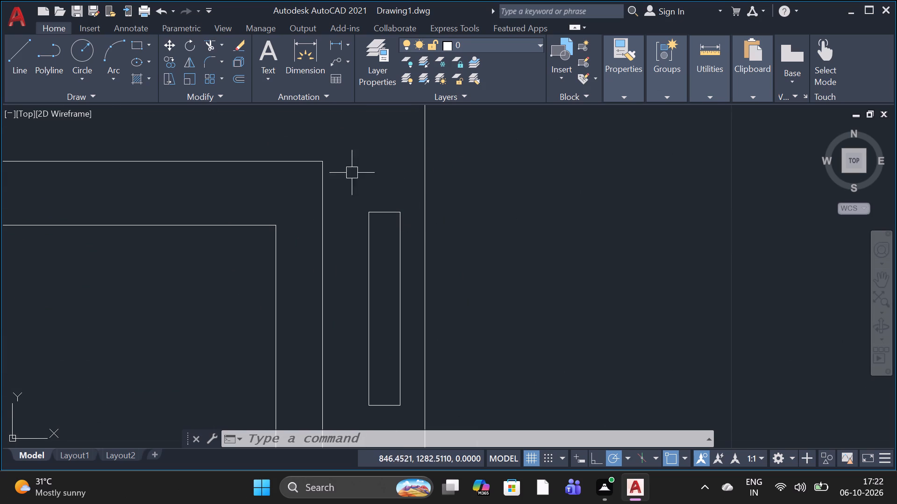
{"action": "left_click_drag", "start_coordinate": [24, 56], "coordinate": [20, 57]}
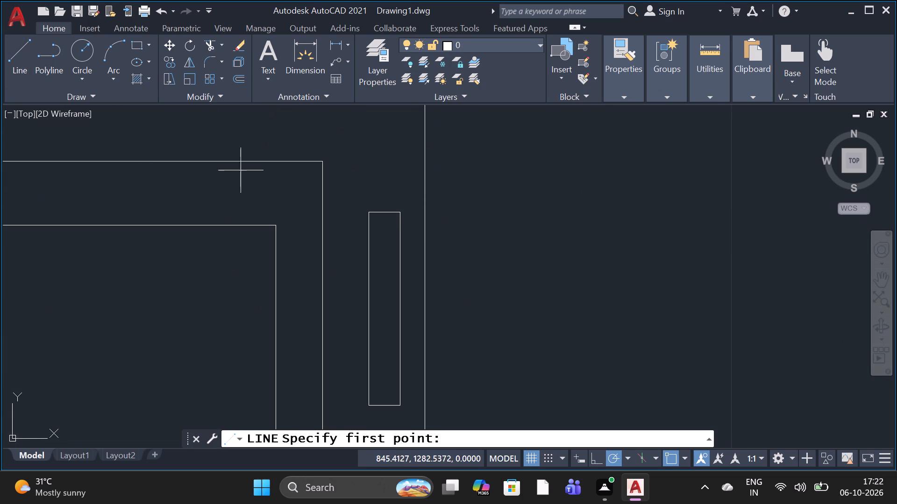
{"action": "left_click", "coordinate": [365, 235]}
{"action": "left_click", "coordinate": [365, 239]}
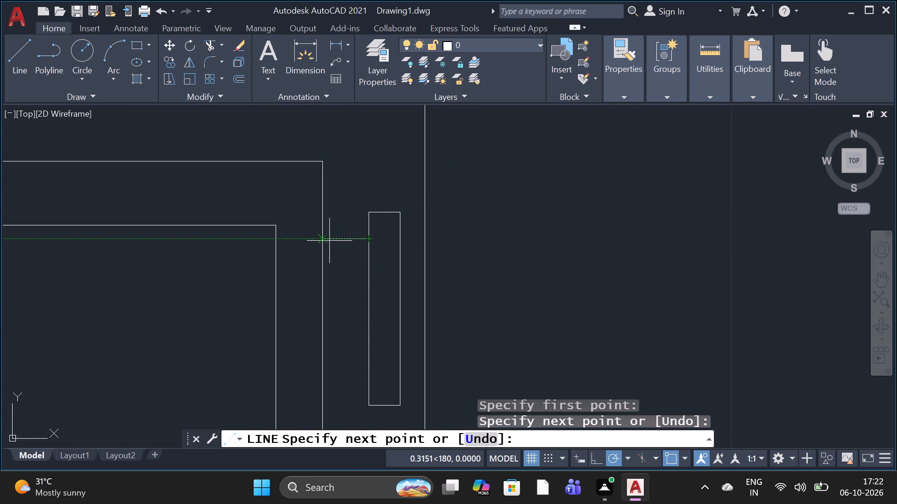
{"action": "left_click", "coordinate": [326, 242]}
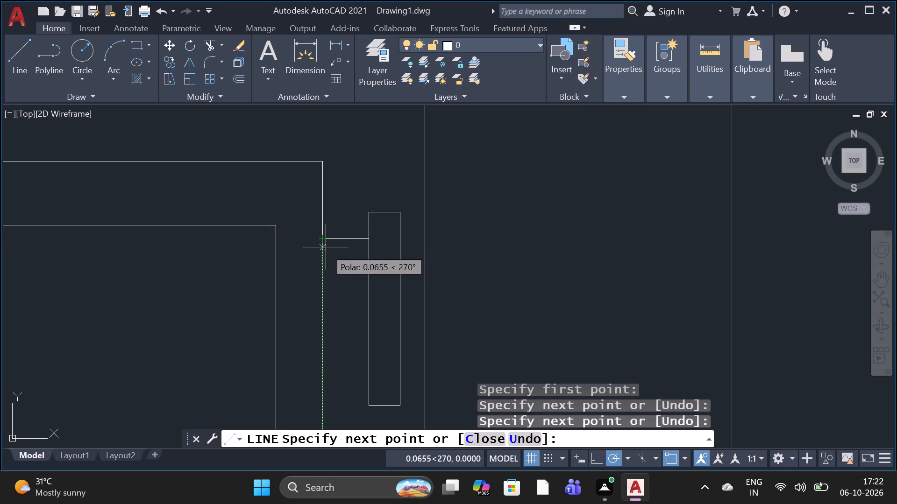
{"action": "left_click", "coordinate": [327, 249]}
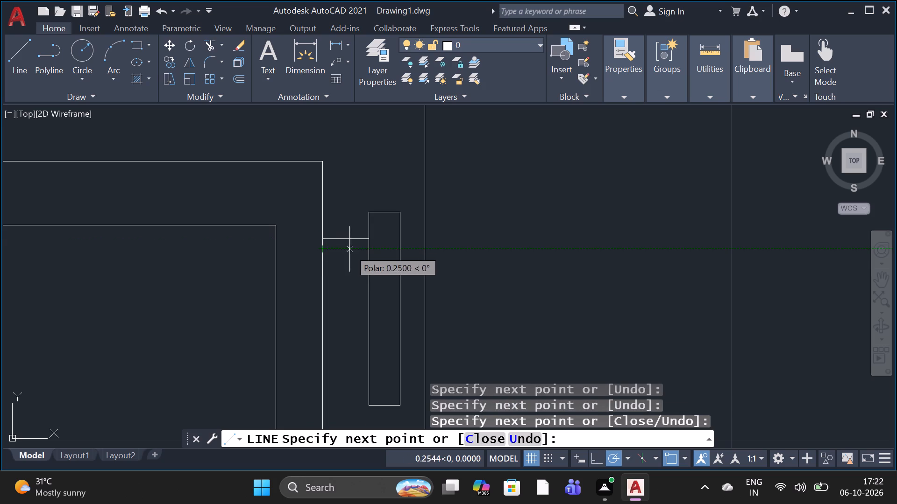
{"action": "left_click", "coordinate": [365, 249]}
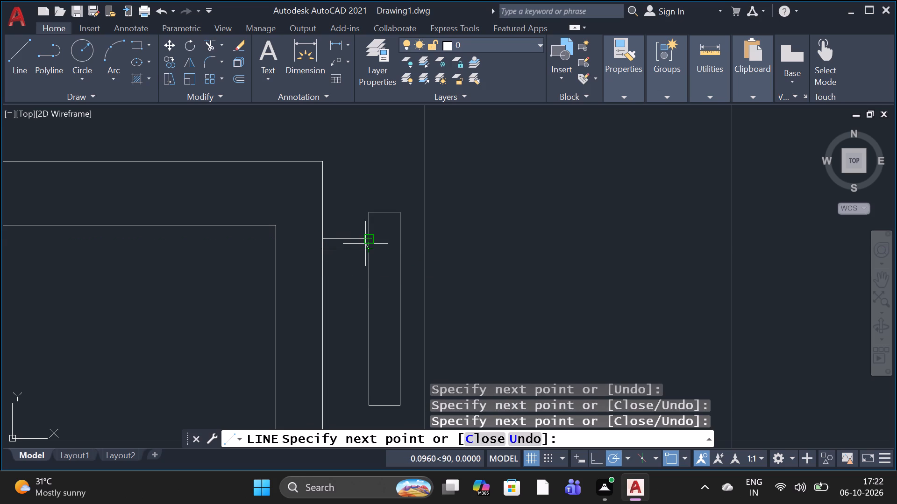
{"action": "scroll", "coordinate": [368, 242], "scroll_direction": "up", "scroll_amount": 2}
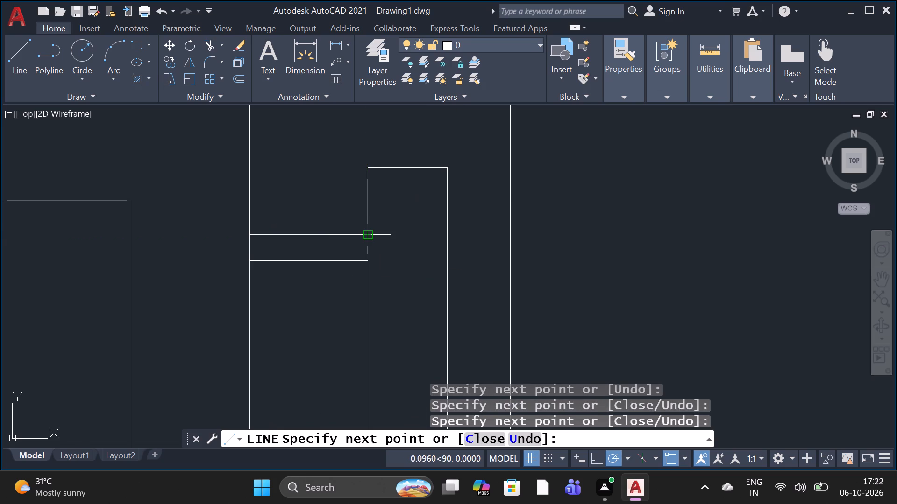
{"action": "left_click", "coordinate": [369, 238]}
{"action": "key", "text": "space"}
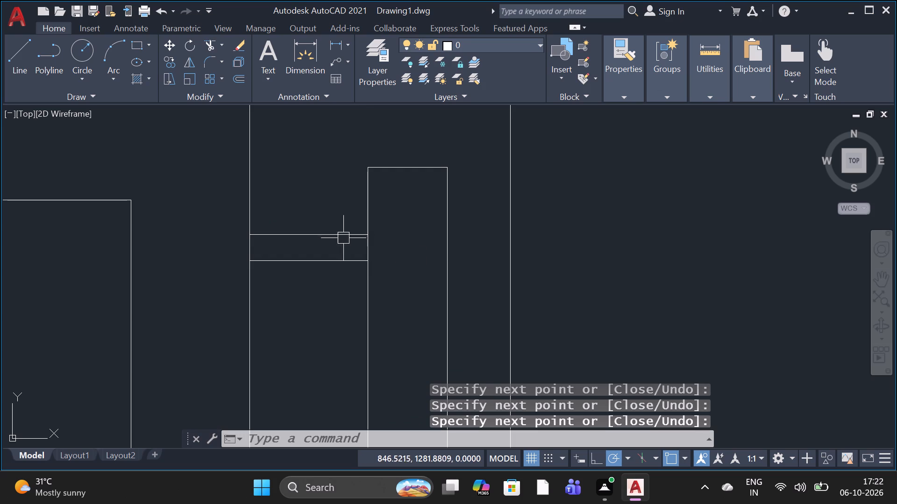
Draw a thin horizontal strip about 0.38 by 0.06 units from the outer rectangle's right edge, just below the lower narrow rectangle.
{"action": "scroll", "coordinate": [330, 120], "scroll_direction": "down", "scroll_amount": 3}
{"action": "scroll", "coordinate": [295, 175], "scroll_direction": "down", "scroll_amount": 1}
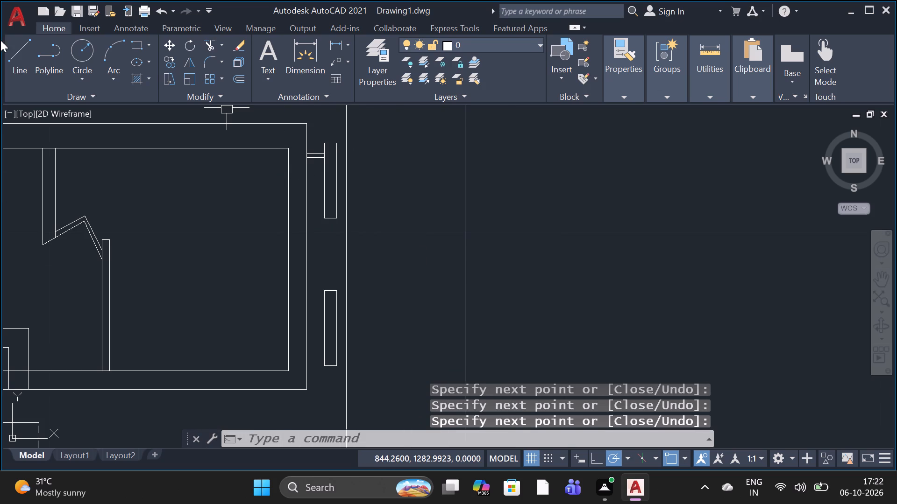
{"action": "left_click", "coordinate": [9, 50]}
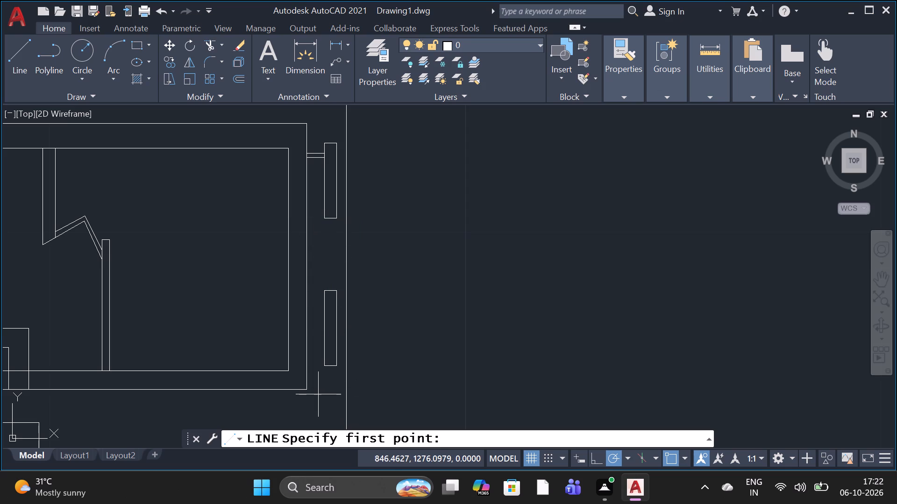
{"action": "scroll", "coordinate": [318, 395], "scroll_direction": "up", "scroll_amount": 1}
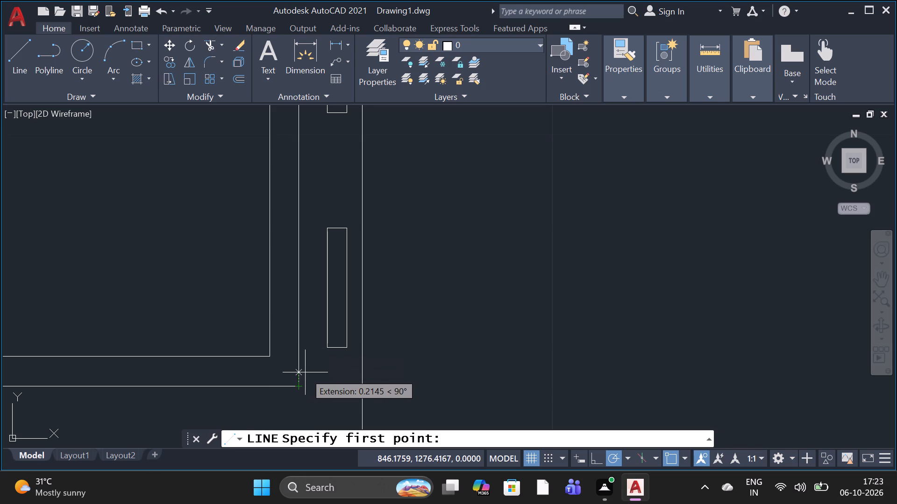
{"action": "left_click", "coordinate": [302, 357]}
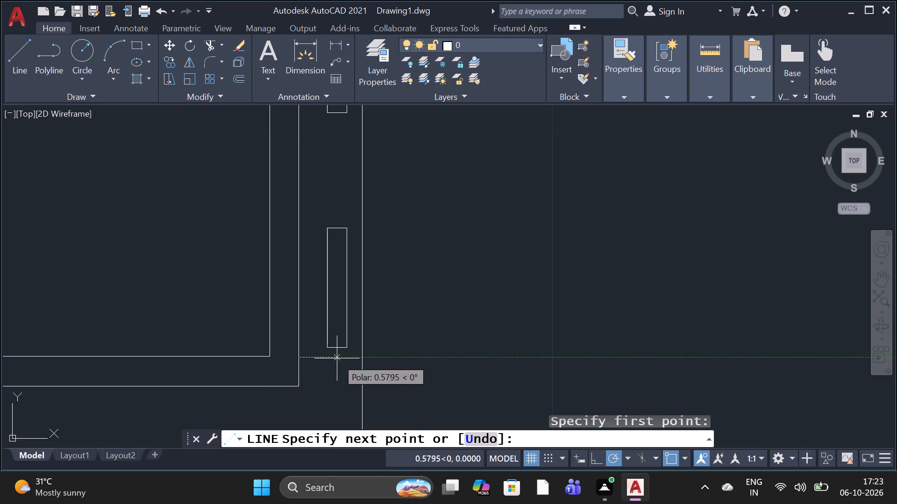
{"action": "left_click", "coordinate": [324, 358]}
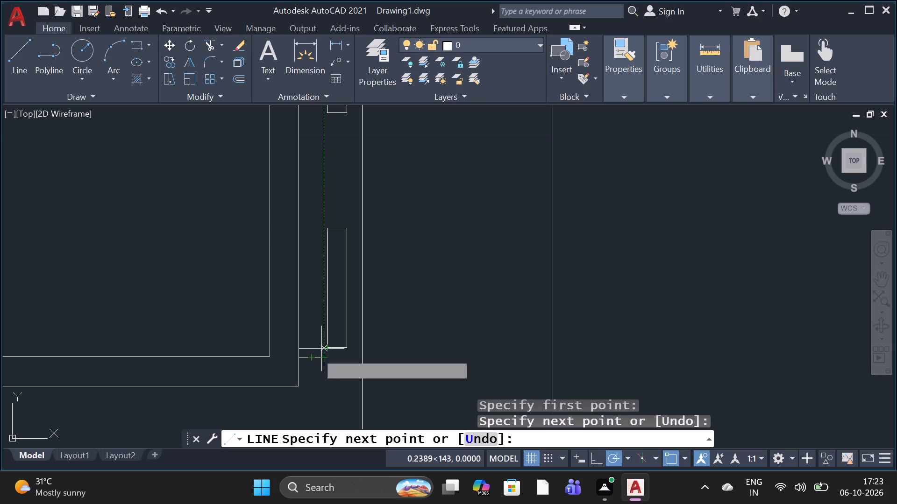
{"action": "scroll", "coordinate": [318, 353], "scroll_direction": "up", "scroll_amount": 3}
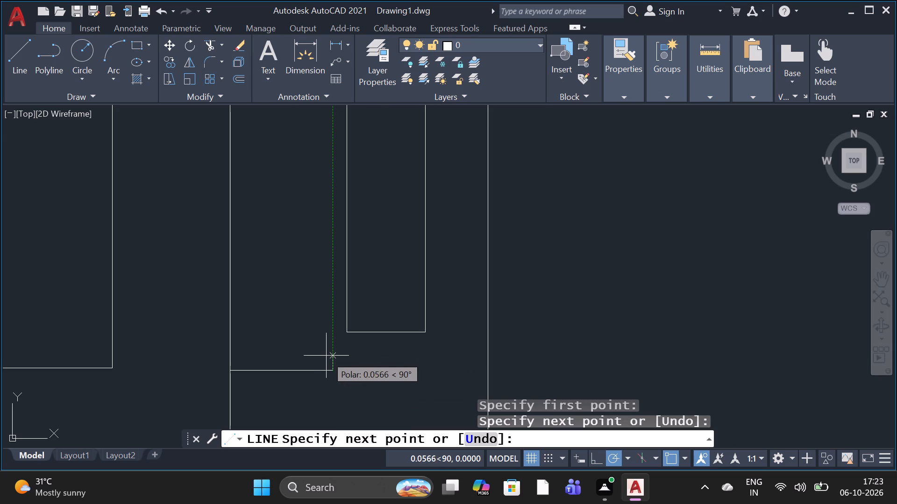
{"action": "left_click", "coordinate": [326, 356]}
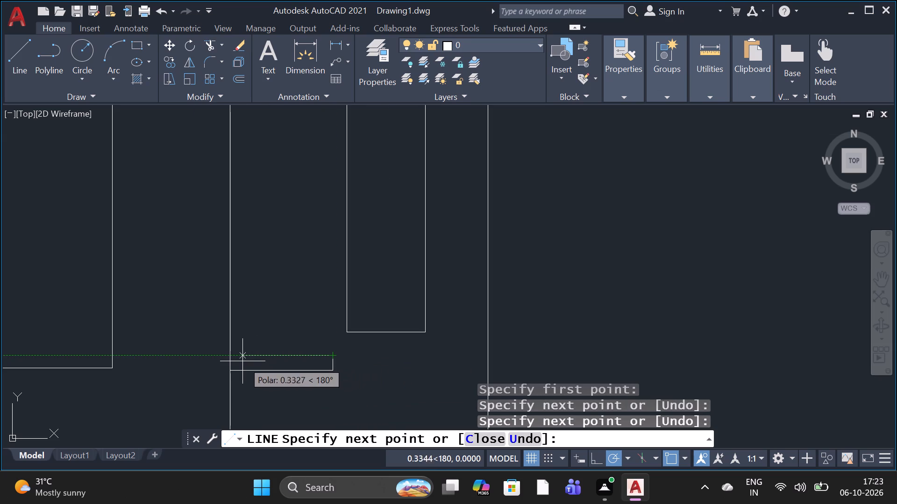
{"action": "left_click", "coordinate": [230, 356]}
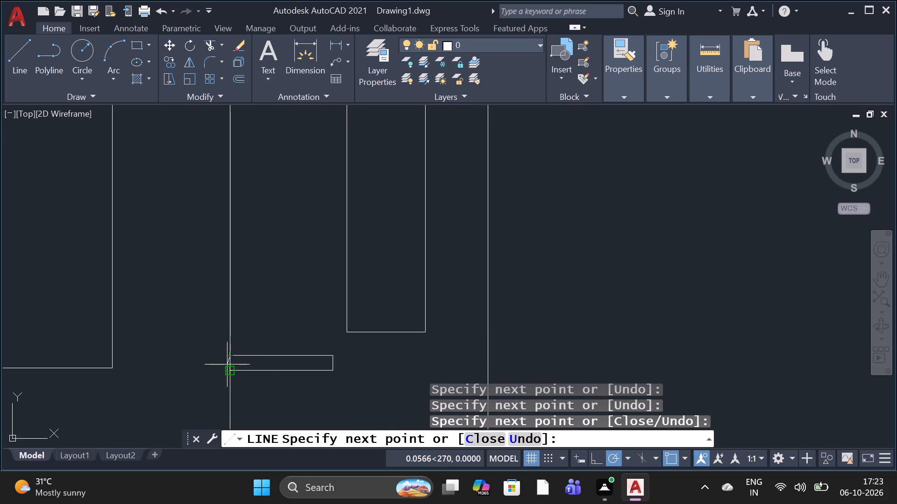
{"action": "key", "text": "space"}
Draw a stepped double-line outline about 1.43 units wide with a small downward notch in the inner rectangle's upper right corner.
{"action": "scroll", "coordinate": [209, 356], "scroll_direction": "down", "scroll_amount": 2}
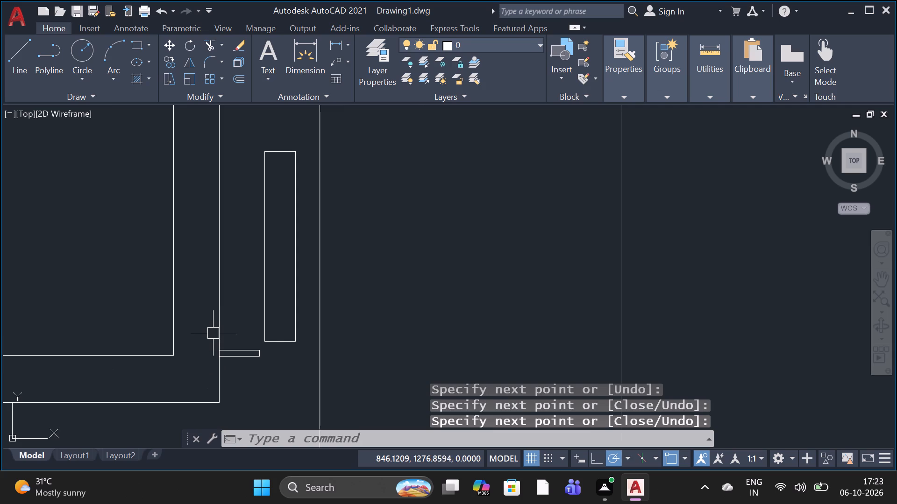
{"action": "scroll", "coordinate": [218, 322], "scroll_direction": "down", "scroll_amount": 2}
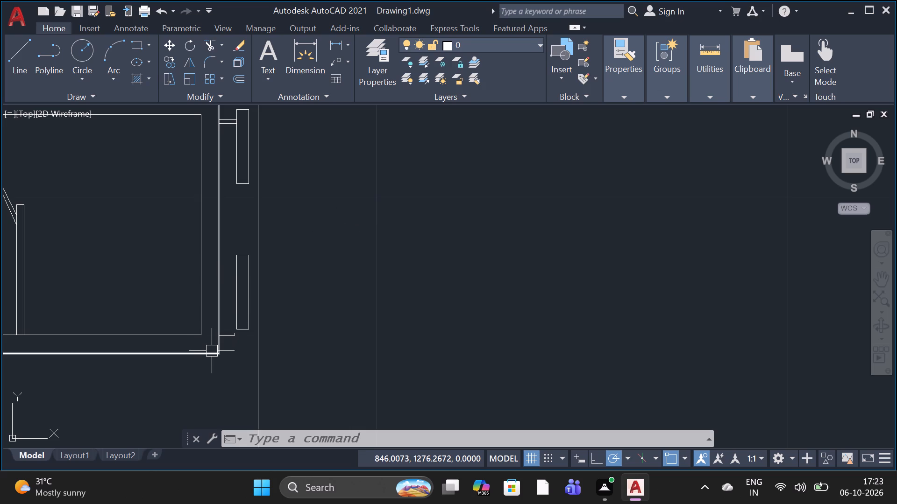
{"action": "scroll", "coordinate": [212, 351], "scroll_direction": "down", "scroll_amount": 1}
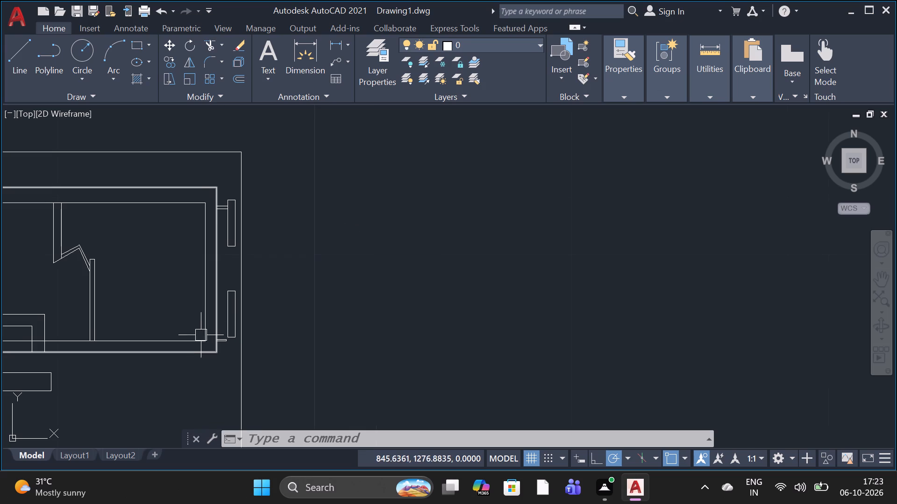
{"action": "left_click", "coordinate": [20, 57]}
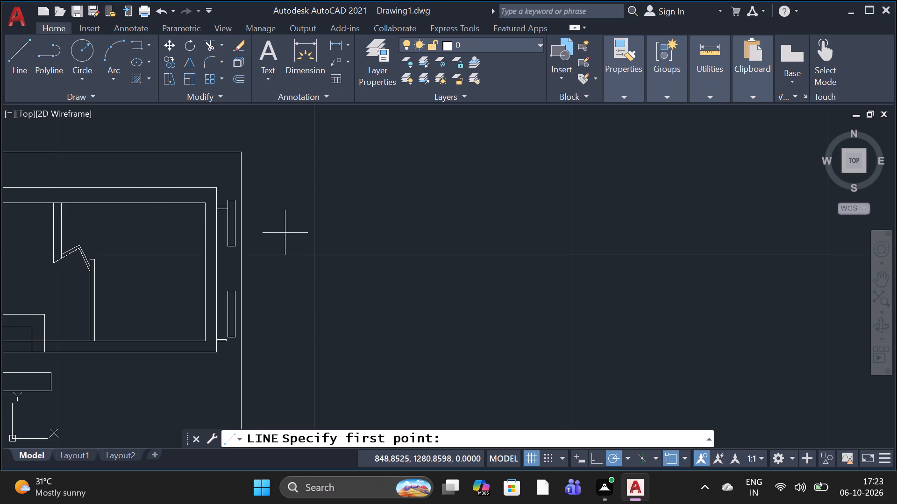
{"action": "left_click", "coordinate": [206, 210]}
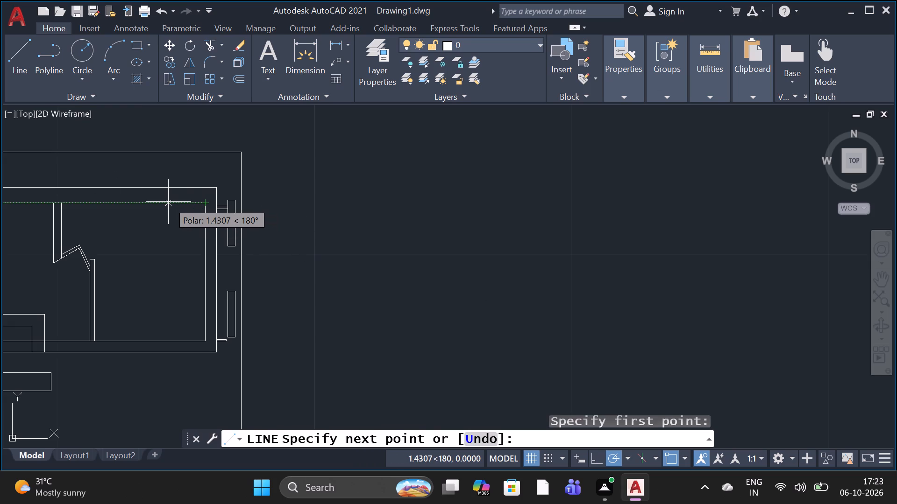
{"action": "left_click", "coordinate": [168, 202]}
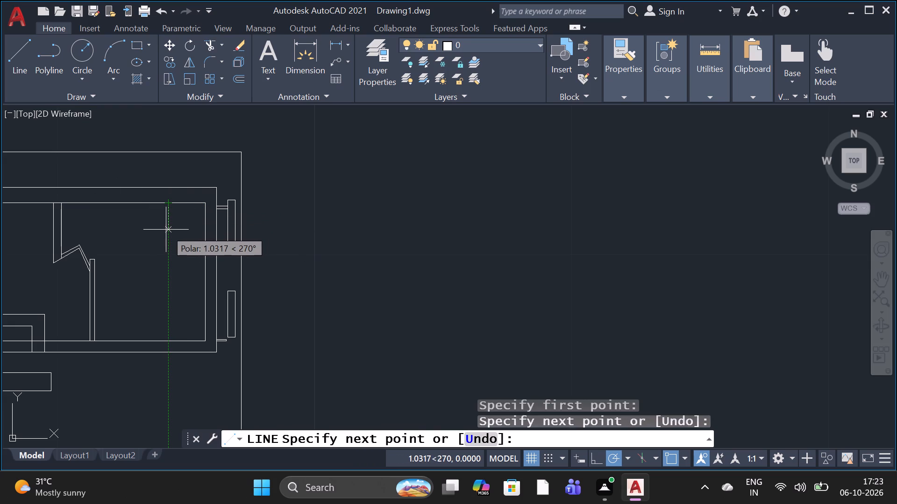
{"action": "left_click", "coordinate": [169, 225]}
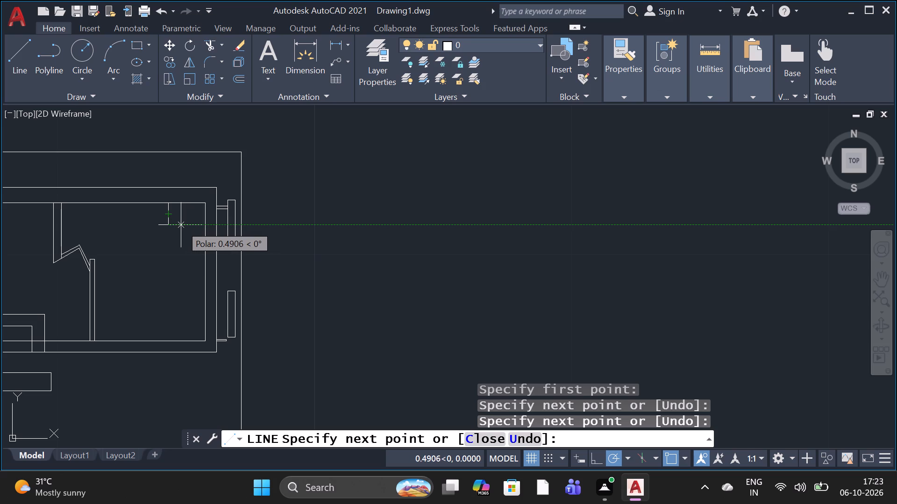
{"action": "left_click", "coordinate": [181, 225]}
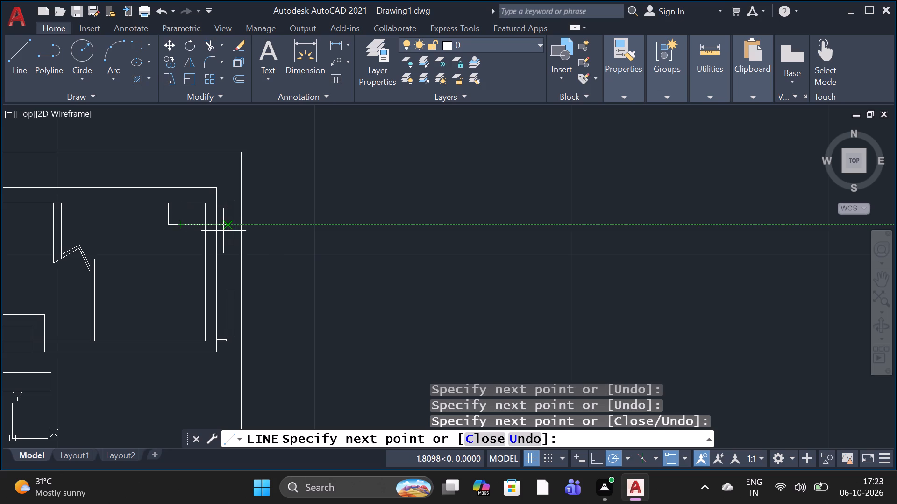
{"action": "left_click", "coordinate": [182, 238]}
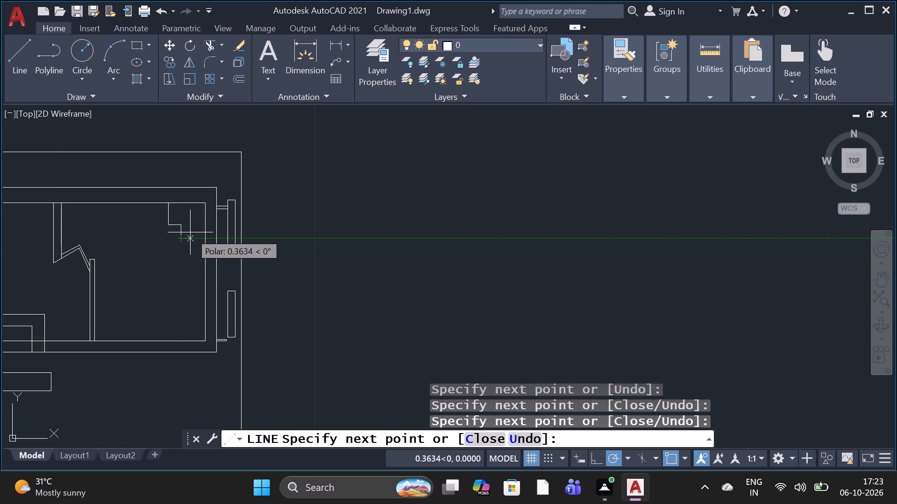
{"action": "scroll", "coordinate": [190, 232], "scroll_direction": "up", "scroll_amount": 1}
{"action": "left_click", "coordinate": [186, 237]}
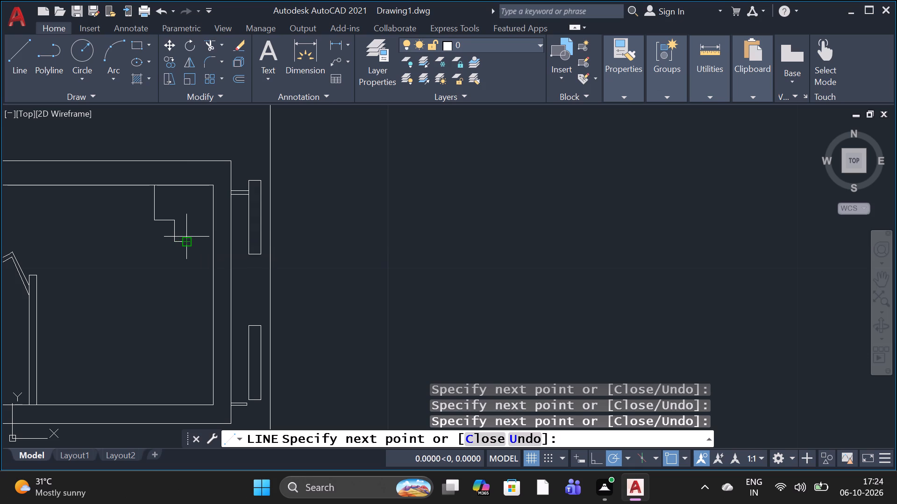
{"action": "left_click", "coordinate": [185, 224]}
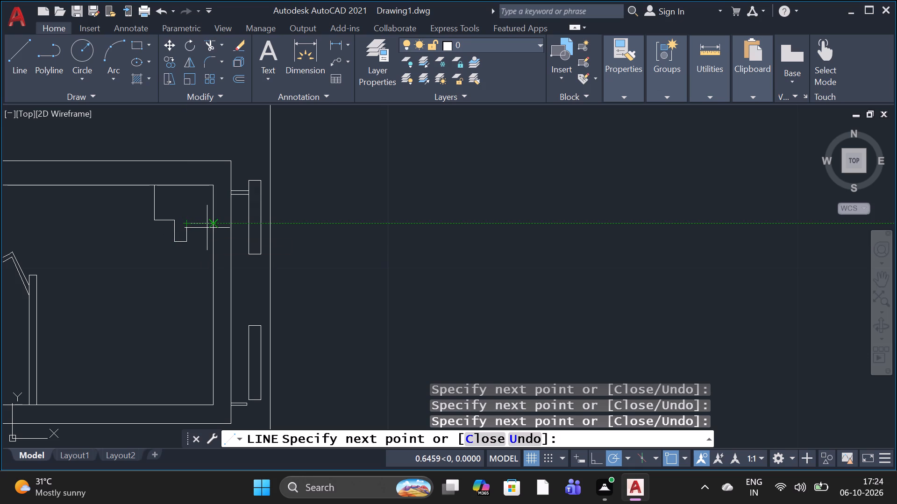
{"action": "left_click", "coordinate": [207, 228]}
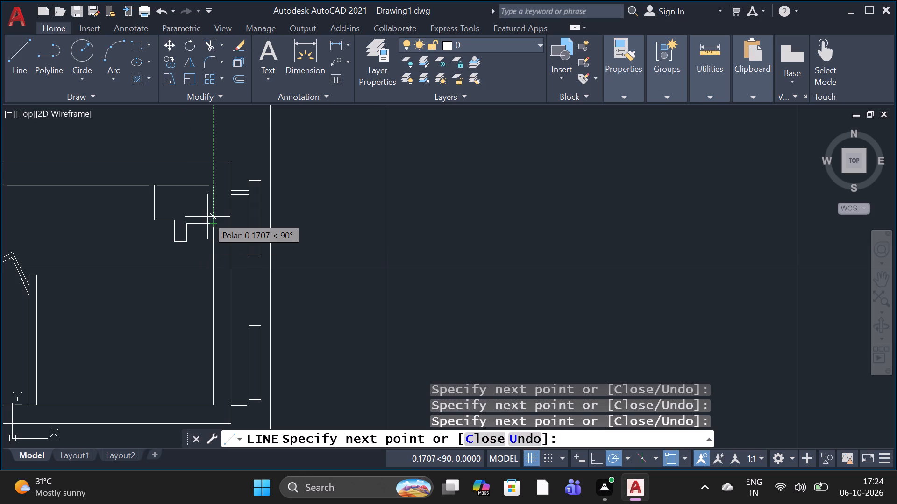
{"action": "left_click", "coordinate": [207, 217]}
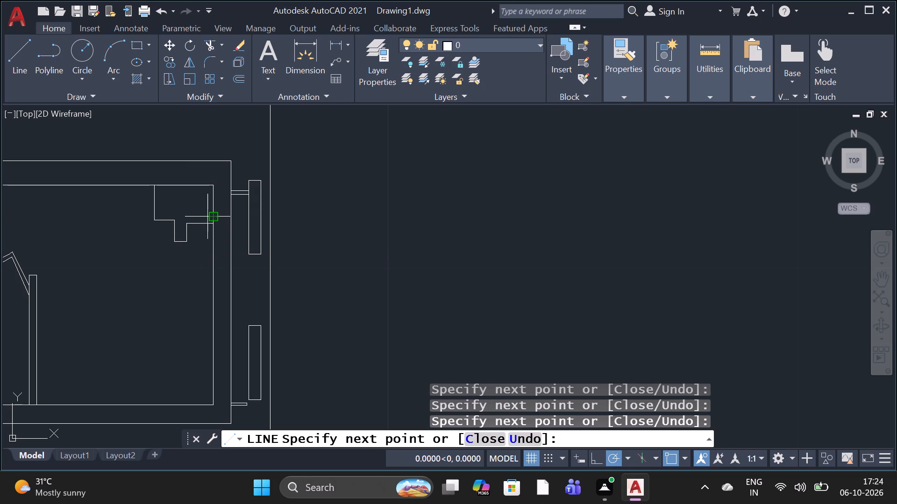
{"action": "left_click", "coordinate": [169, 210]}
{"action": "left_click", "coordinate": [162, 192]}
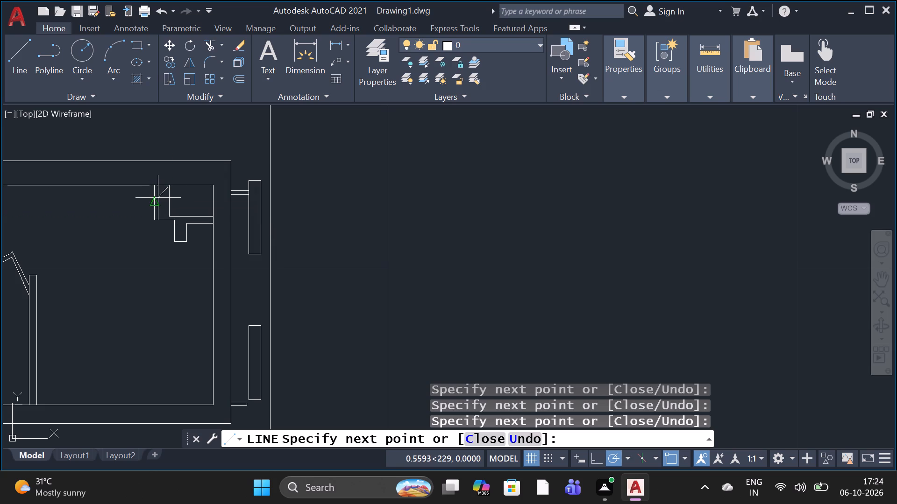
{"action": "key", "text": "space"}
Draw a bent spout shape on the outer rectangle's top edge, rising about 0.46 units and slanting up to the right.
{"action": "scroll", "coordinate": [156, 203], "scroll_direction": "down", "scroll_amount": 2}
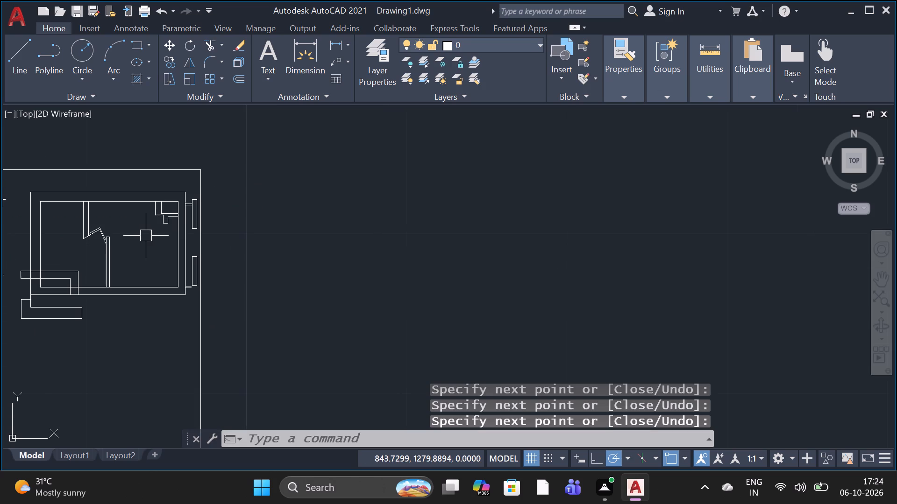
{"action": "scroll", "coordinate": [142, 184], "scroll_direction": "up", "scroll_amount": 1}
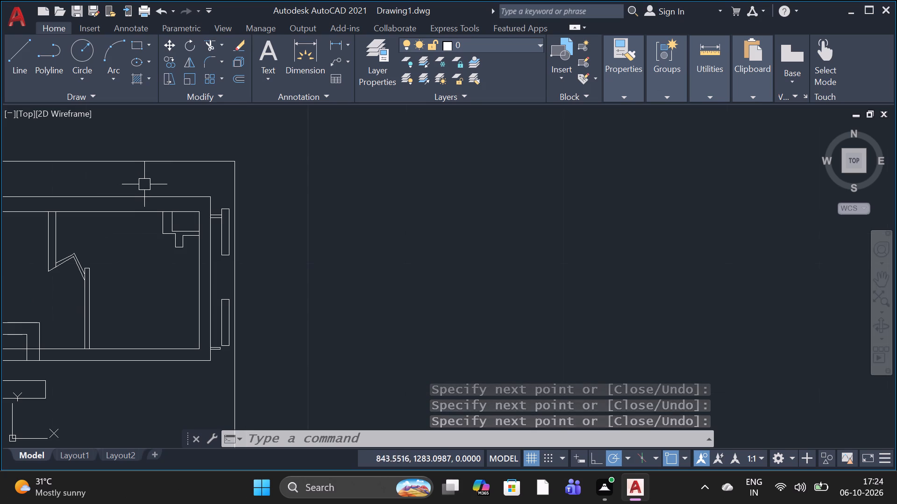
{"action": "left_click", "coordinate": [21, 74]}
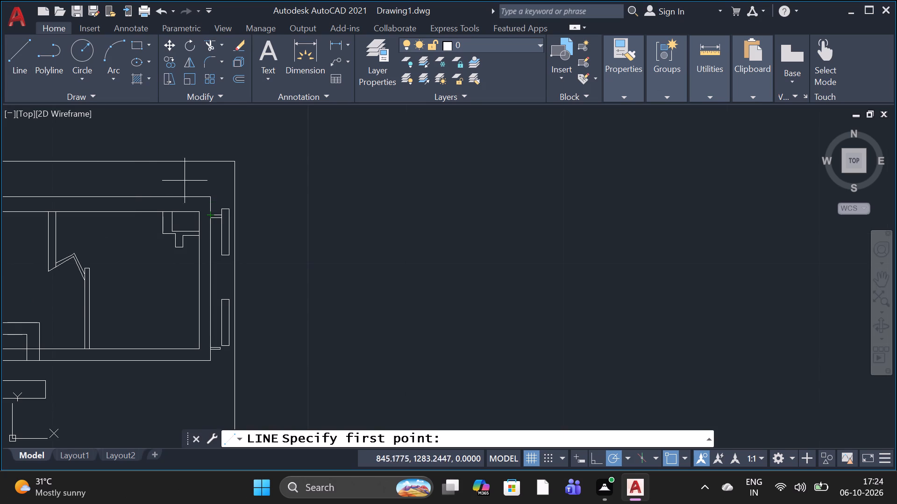
{"action": "left_click", "coordinate": [124, 195]}
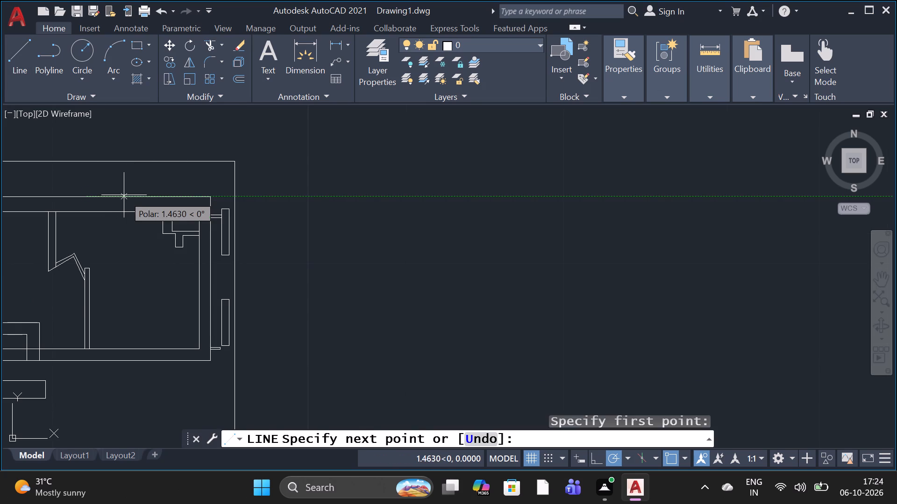
{"action": "left_click", "coordinate": [143, 197]}
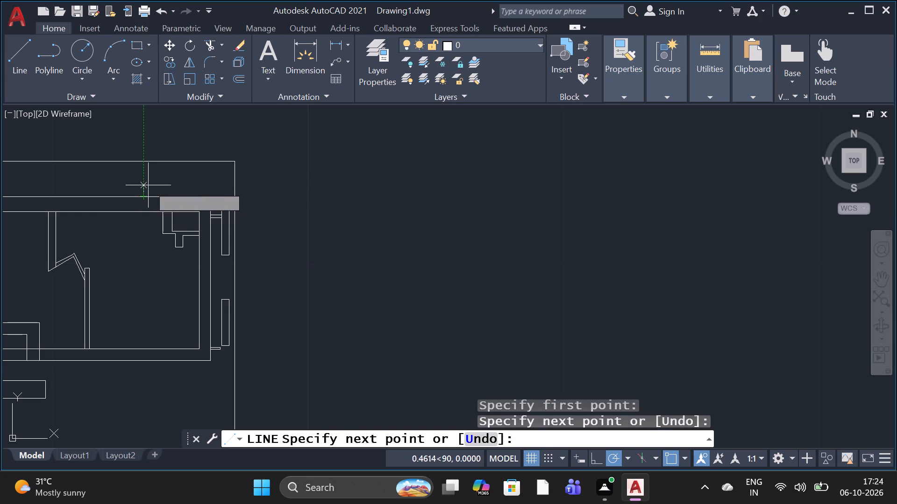
{"action": "left_click", "coordinate": [148, 185]}
{"action": "left_click", "coordinate": [165, 175]}
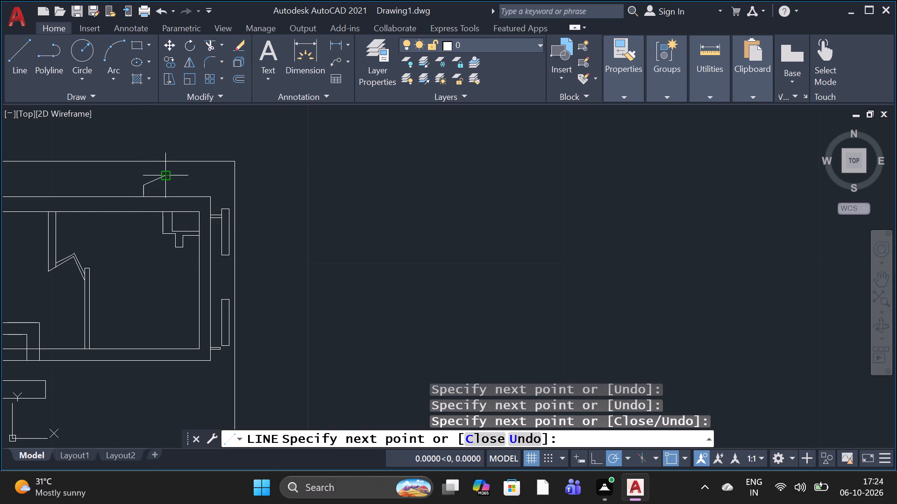
{"action": "left_click", "coordinate": [166, 184]}
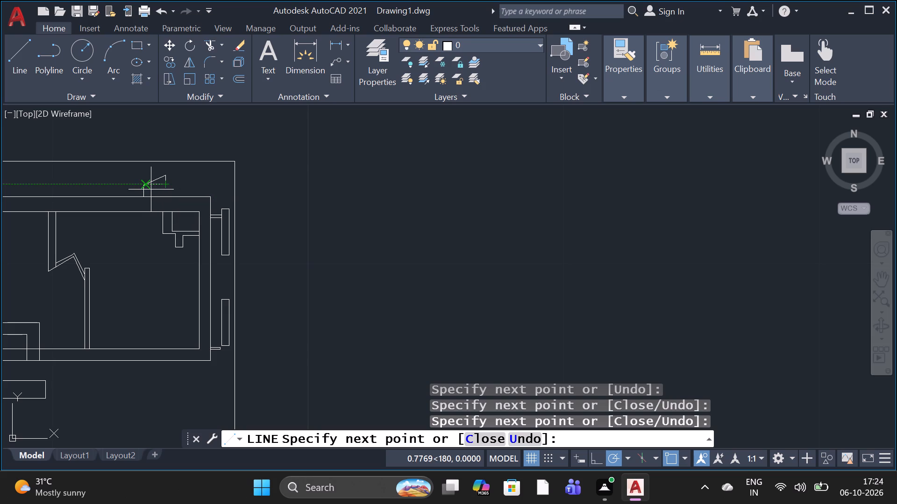
{"action": "scroll", "coordinate": [151, 189], "scroll_direction": "up", "scroll_amount": 3}
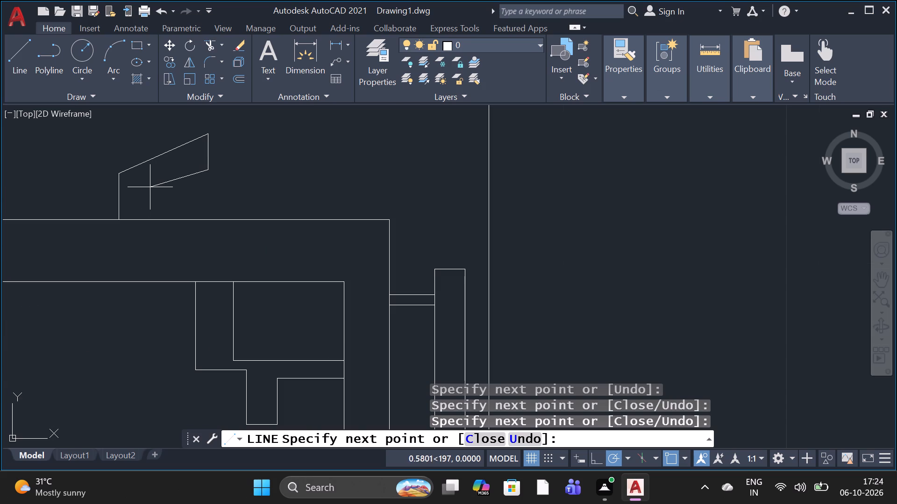
{"action": "left_click", "coordinate": [150, 187]}
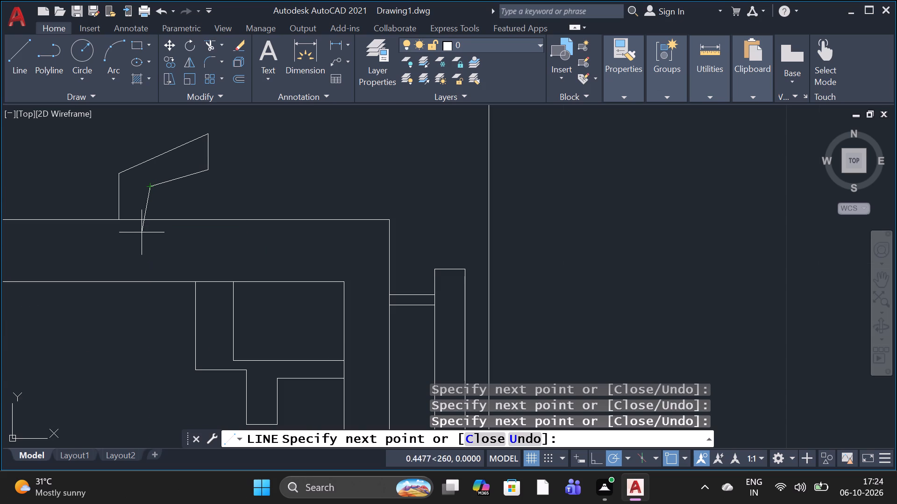
{"action": "left_click", "coordinate": [147, 225]}
{"action": "key", "text": "space"}
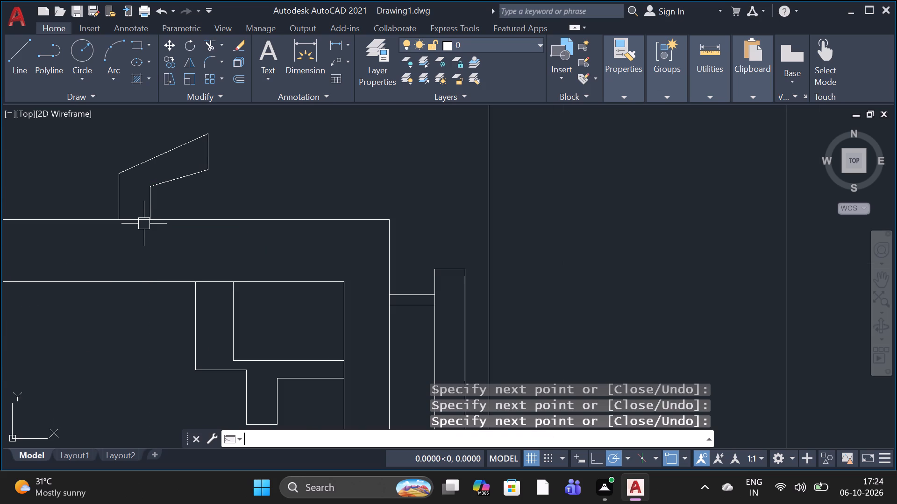
Start saving the drawing under a new name in the Documents folder, clearing the proposed file name.
{"action": "scroll", "coordinate": [141, 217], "scroll_direction": "down", "scroll_amount": 3}
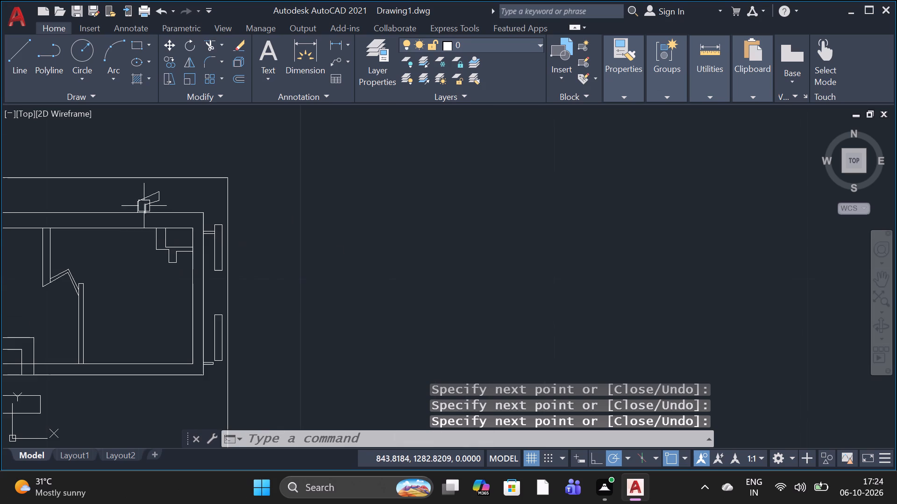
{"action": "scroll", "coordinate": [143, 219], "scroll_direction": "down", "scroll_amount": 3}
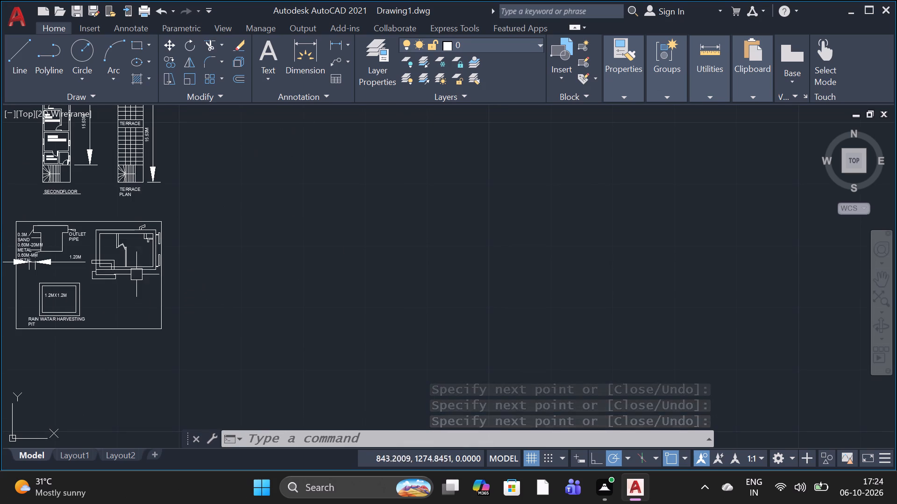
{"action": "scroll", "coordinate": [94, 265], "scroll_direction": "up", "scroll_amount": 2}
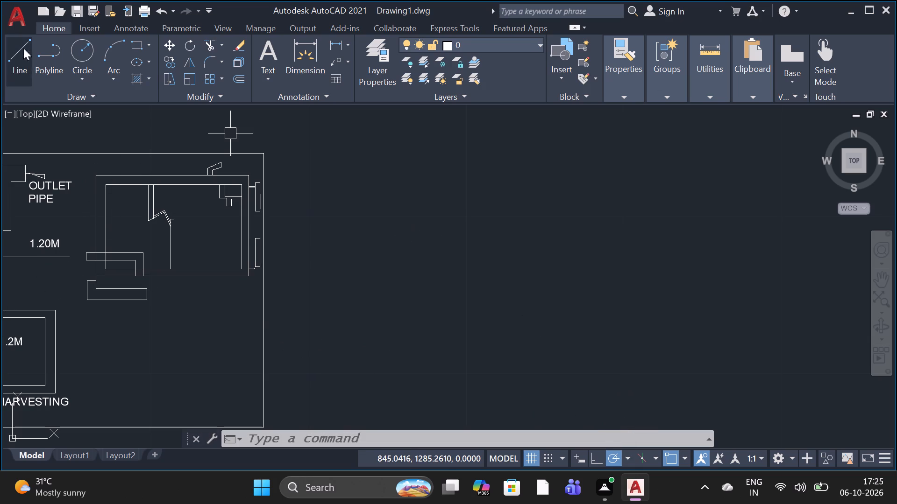
{"action": "left_click", "coordinate": [18, 21]}
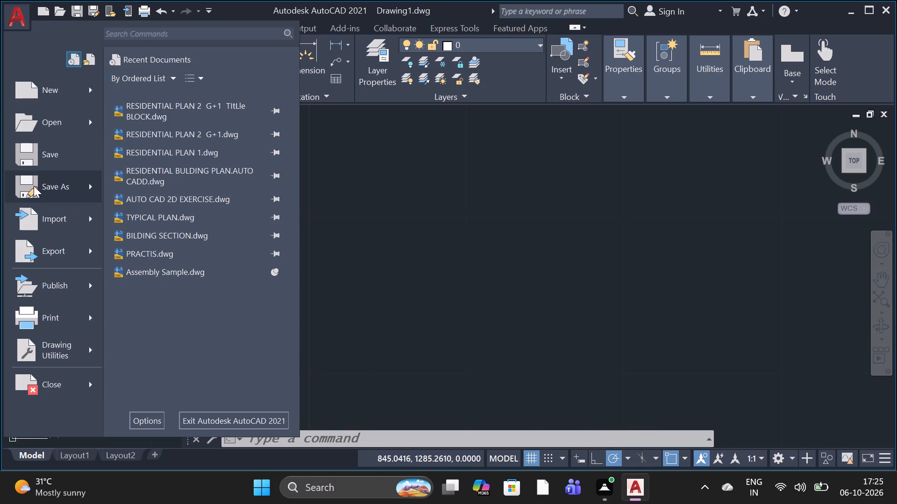
{"action": "left_click", "coordinate": [37, 189]}
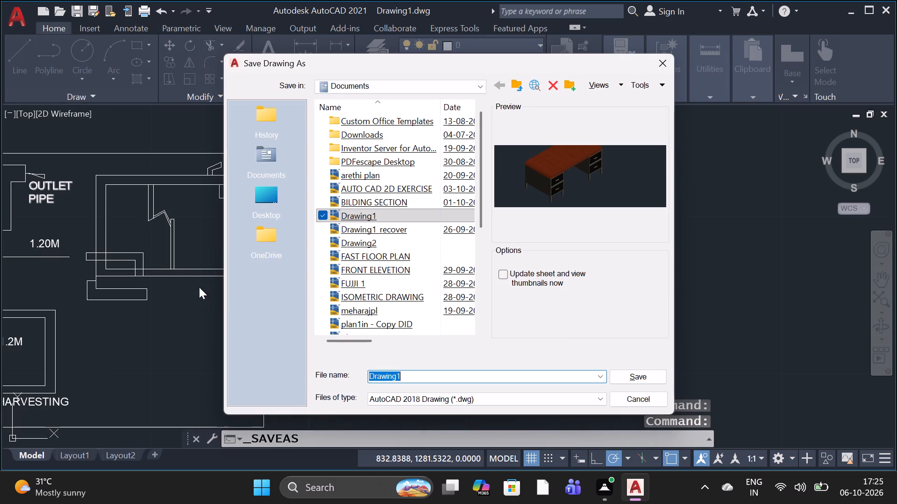
{"action": "left_click", "coordinate": [447, 371]}
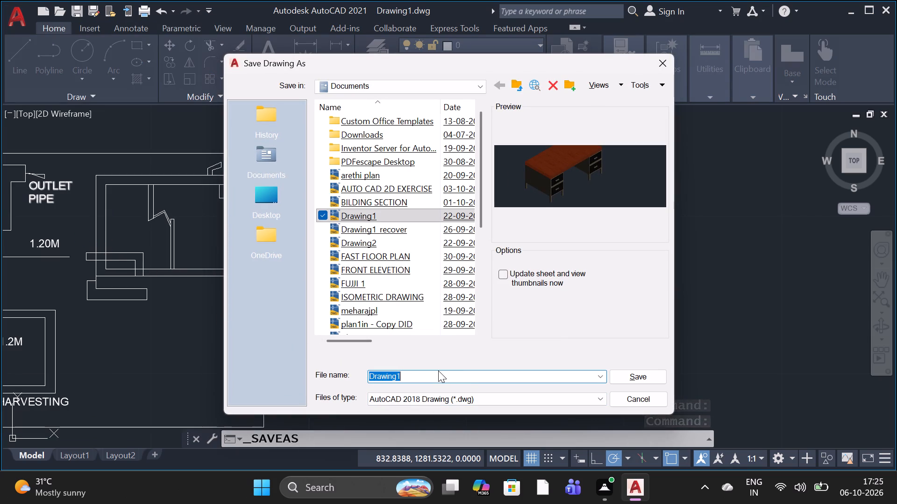
{"action": "key", "text": "BackSpace"}
{"action": "key", "text": "BackSpace"}
{"action": "key", "text": "BackSpace"}
{"action": "key", "text": "BackSpace"}
{"action": "key", "text": "BackSpace"}
{"action": "key", "text": "BackSpace"}
{"action": "key", "text": "BackSpace"}
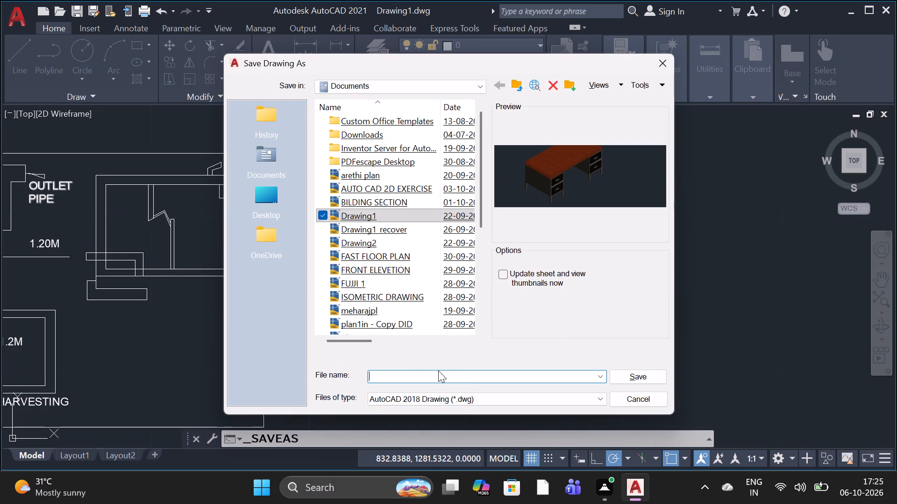
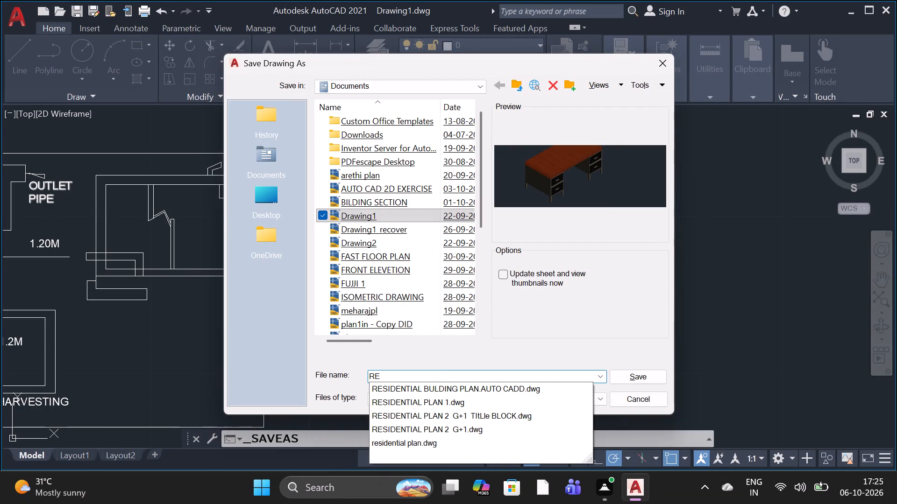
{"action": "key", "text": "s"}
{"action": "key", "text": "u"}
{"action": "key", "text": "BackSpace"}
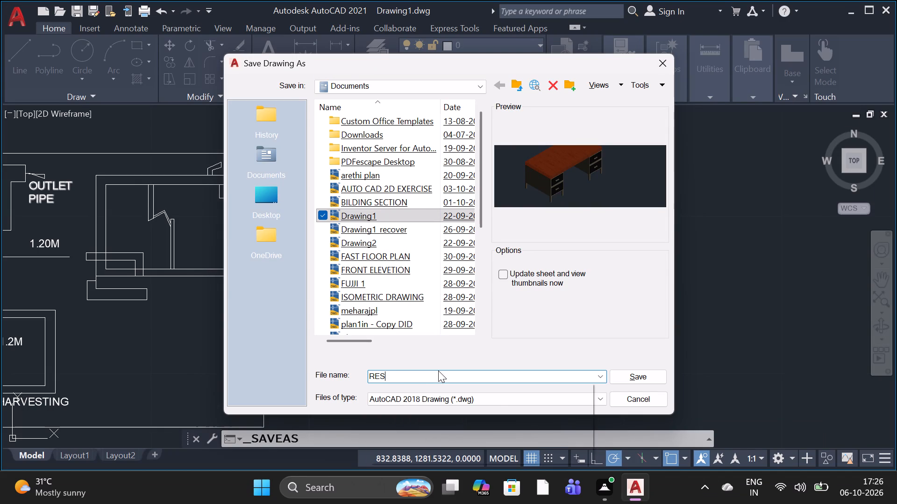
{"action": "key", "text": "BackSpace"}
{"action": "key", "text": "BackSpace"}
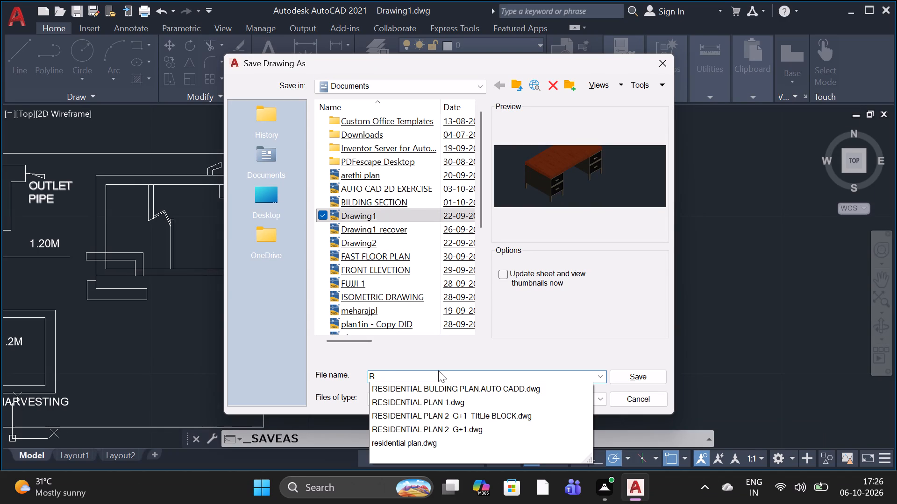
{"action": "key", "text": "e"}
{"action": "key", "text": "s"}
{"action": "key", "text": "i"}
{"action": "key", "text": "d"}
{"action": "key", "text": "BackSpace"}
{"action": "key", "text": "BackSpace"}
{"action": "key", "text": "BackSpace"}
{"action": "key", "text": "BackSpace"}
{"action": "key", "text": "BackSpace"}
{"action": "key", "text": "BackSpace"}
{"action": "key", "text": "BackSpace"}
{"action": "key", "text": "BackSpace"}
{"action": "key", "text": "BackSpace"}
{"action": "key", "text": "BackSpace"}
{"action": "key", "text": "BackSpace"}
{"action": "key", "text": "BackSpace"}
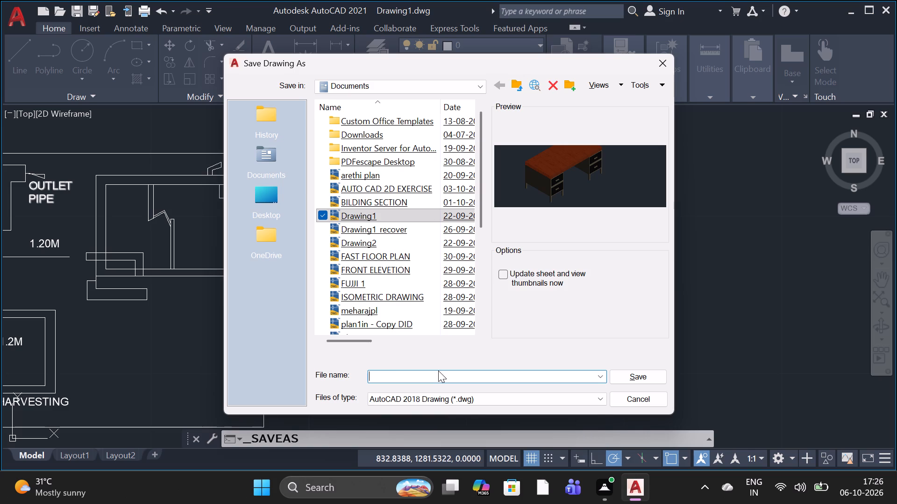
Save the drawing in the Documents folder as RESIDENTIAL BUILDING PLAN-STILT.
{"action": "type", "text": "RE"}
{"action": "key", "text": "s"}
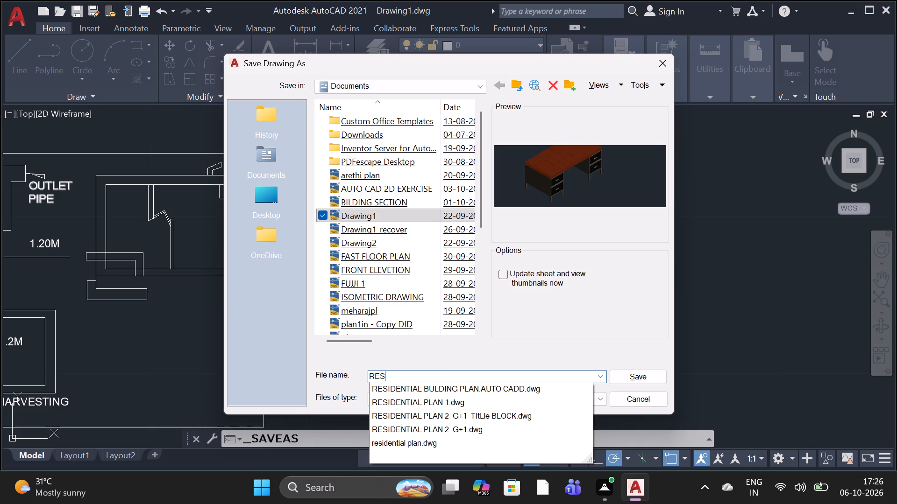
{"action": "key", "text": "i"}
{"action": "type", "text": "DE"}
{"action": "key", "text": "n"}
{"action": "type", "text": "TI"}
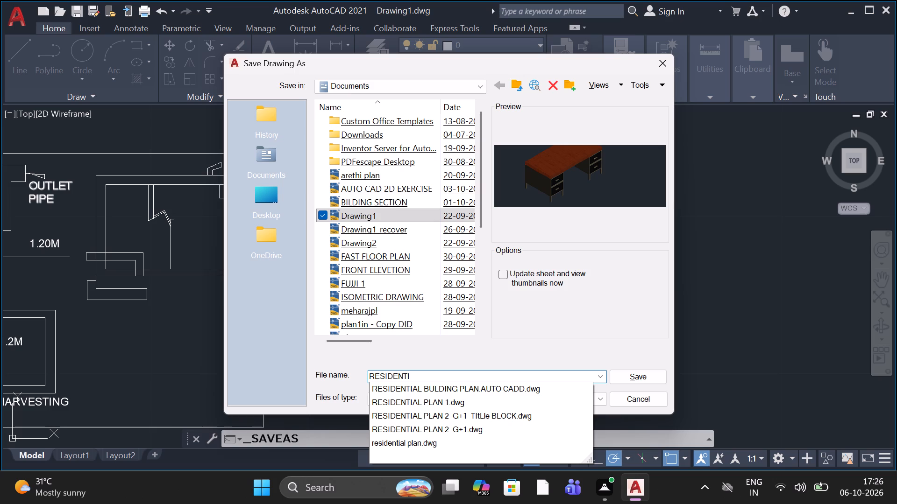
{"action": "key", "text": "a"}
{"action": "key", "text": "l"}
{"action": "key", "text": "space"}
{"action": "type", "text": "BUL"}
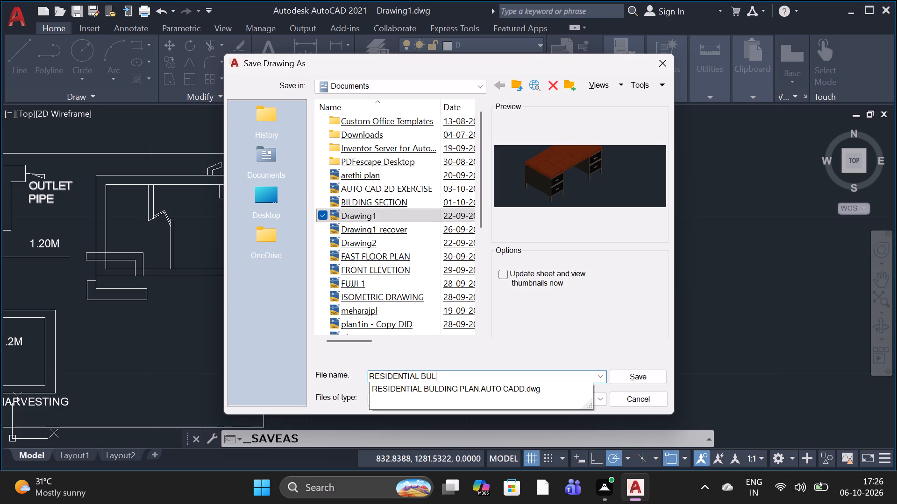
{"action": "key", "text": "BackSpace"}
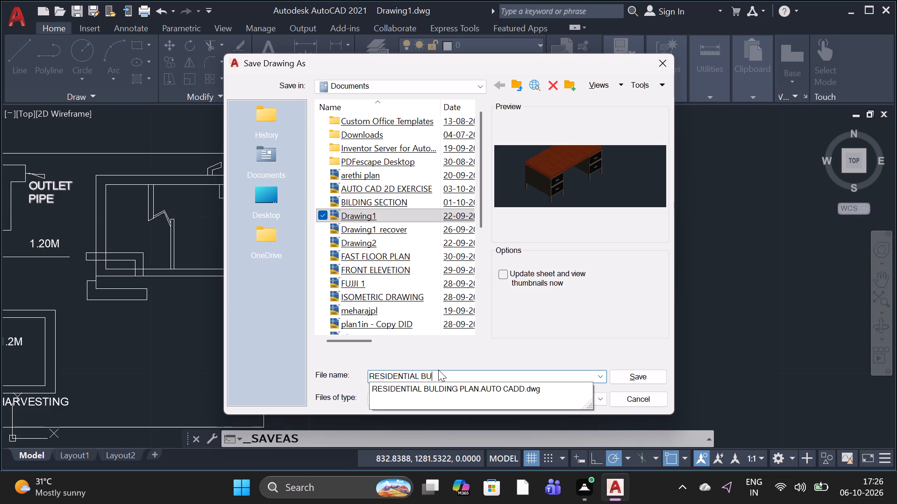
{"action": "type", "text": "IL"}
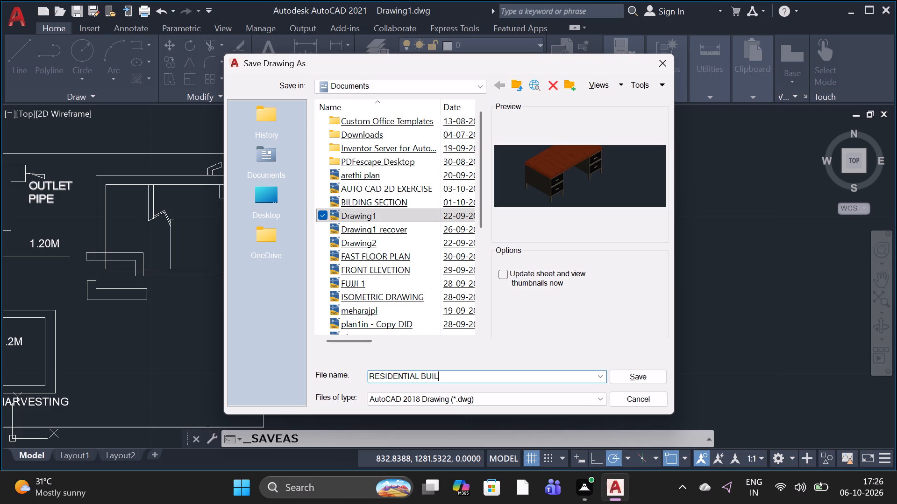
{"action": "type", "text": "DING"}
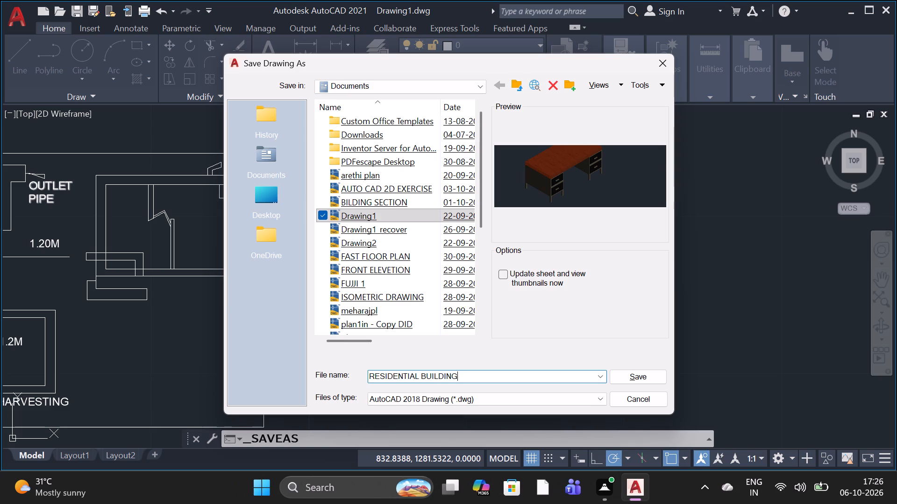
{"action": "key", "text": "space"}
{"action": "type", "text": "PL"}
{"action": "type", "text": "AN"}
{"action": "key", "text": "minus"}
{"action": "key", "text": "s"}
{"action": "key", "text": "t"}
{"action": "type", "text": "IL"}
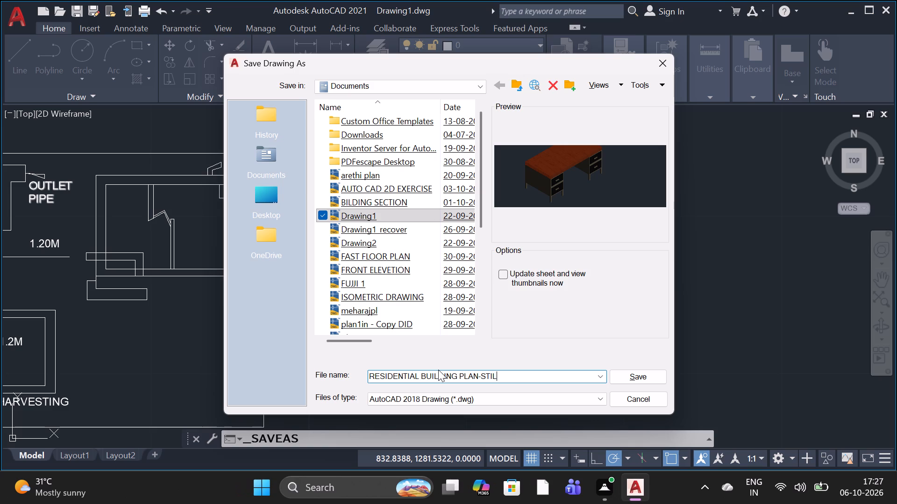
{"action": "key", "text": "t"}
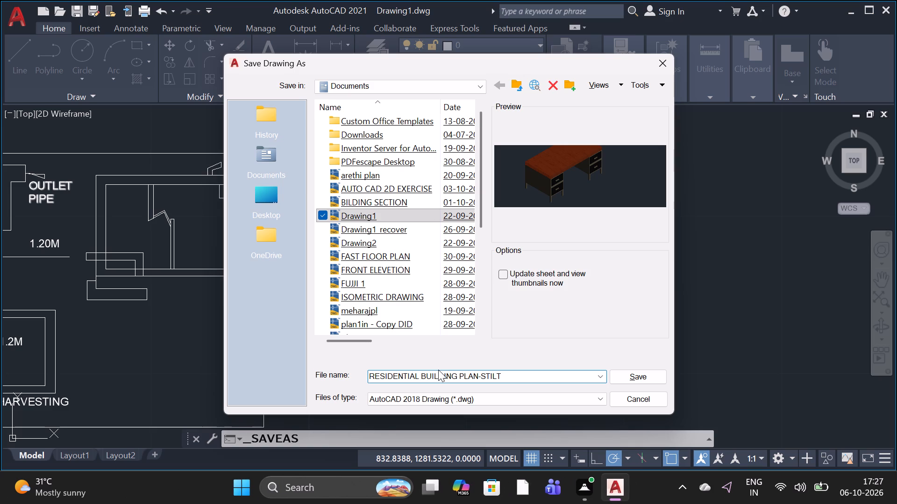
{"action": "key", "text": "equal"}
{"action": "key", "text": "BackSpace"}
{"action": "key", "text": "Return"}
{"action": "key", "text": "equal"}
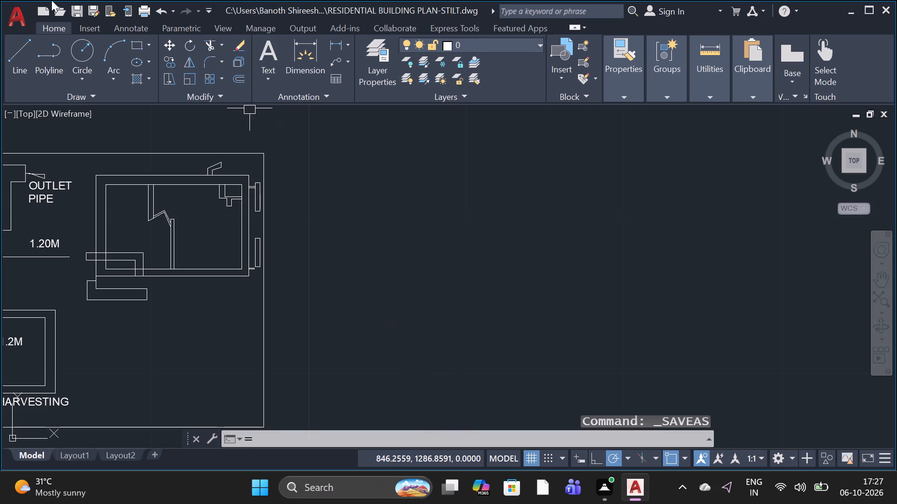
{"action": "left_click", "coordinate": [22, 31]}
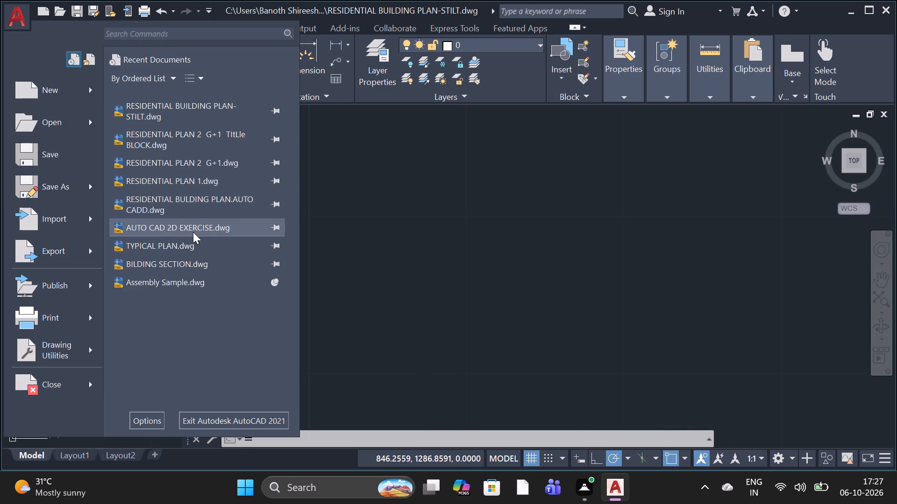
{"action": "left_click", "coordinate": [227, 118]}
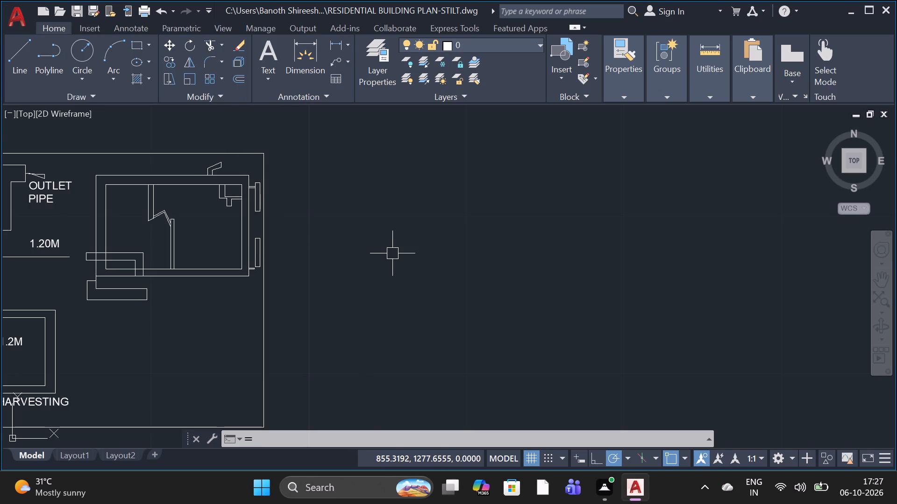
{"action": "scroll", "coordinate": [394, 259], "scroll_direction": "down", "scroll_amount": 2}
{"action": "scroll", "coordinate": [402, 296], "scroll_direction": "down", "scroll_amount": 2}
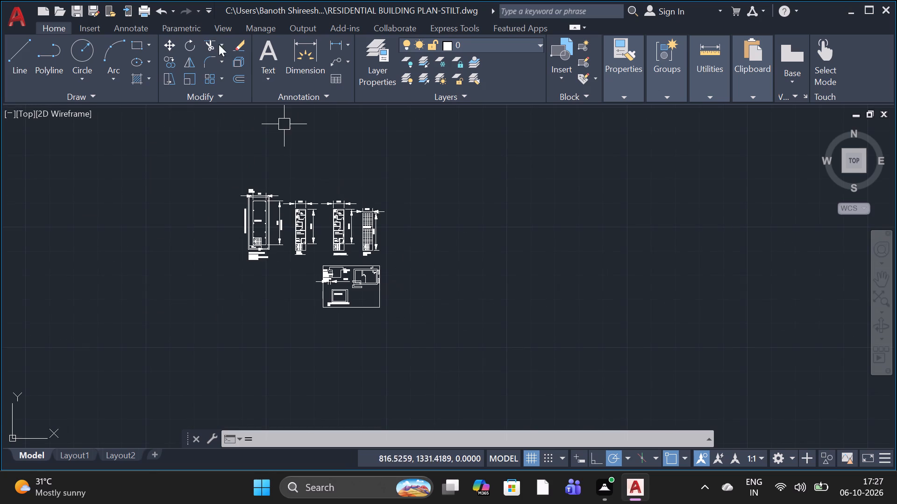
Save the drawing again in the Documents folder under the new name RESIDENTIAL BUILDING PLAN-STILT+FIRST&SECOND FLOOR.
{"action": "left_click", "coordinate": [13, 17]}
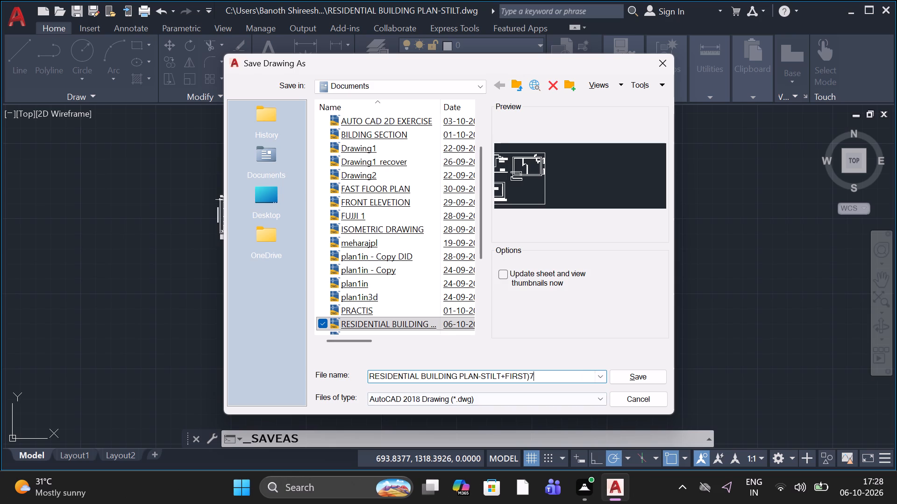
{"action": "left_click", "coordinate": [555, 376]}
{"action": "key", "text": "BackSpace"}
{"action": "key", "text": "BackSpace"}
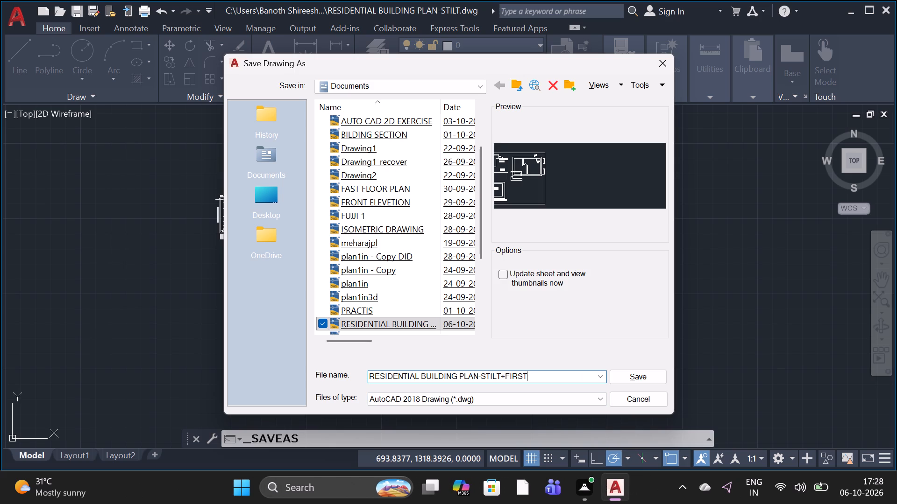
{"action": "key", "text": "shift+ampersand"}
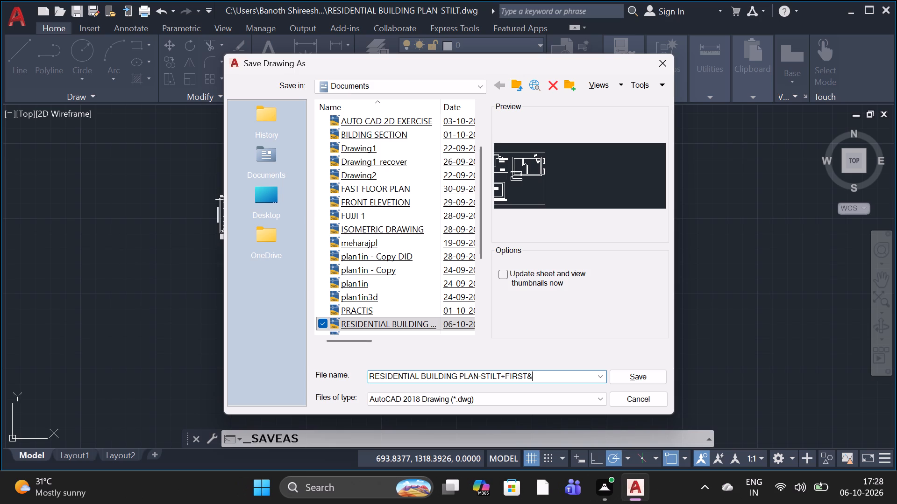
{"action": "type", "text": "SE"}
{"action": "key", "text": "c"}
{"action": "type", "text": "OND"}
{"action": "key", "text": "space"}
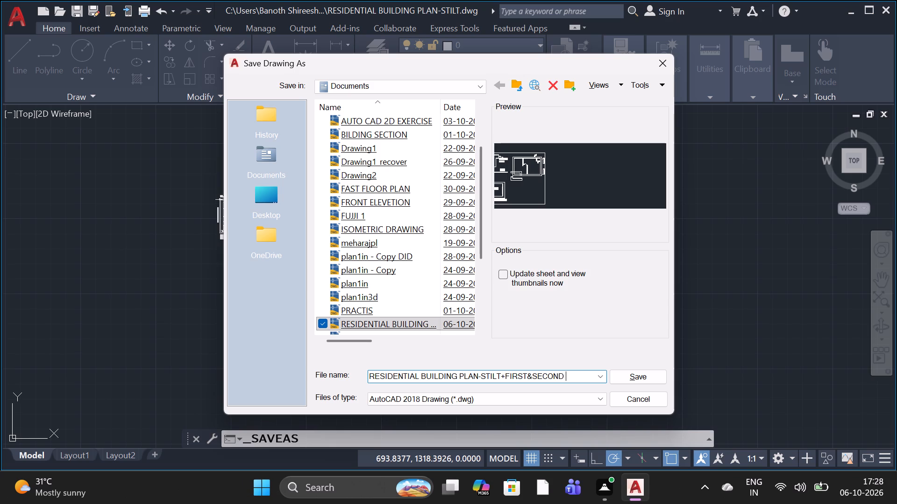
{"action": "type", "text": "FL"}
{"action": "type", "text": "OOR"}
{"action": "left_click", "coordinate": [647, 376]}
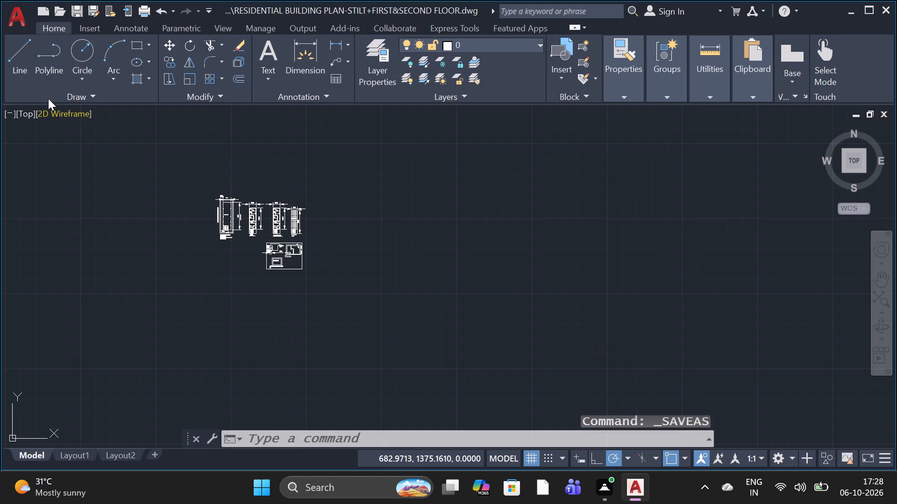
Close AutoCAD.
{"action": "left_click", "coordinate": [885, 10]}
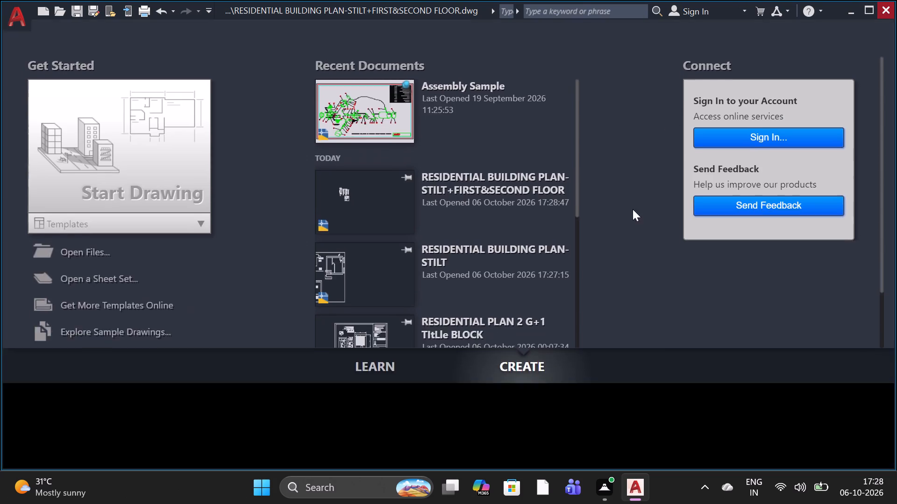